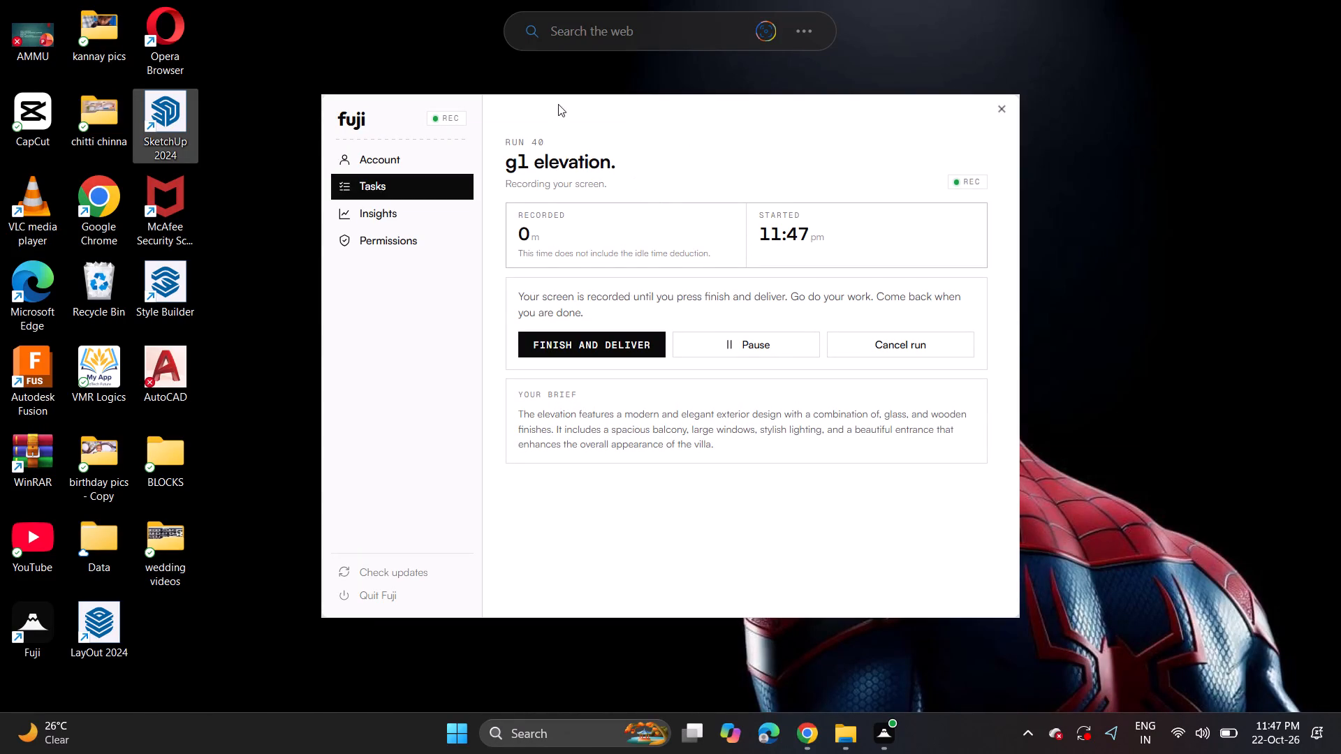
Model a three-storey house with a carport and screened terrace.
Launch SketchUp 2024 from the desktop and bring its welcome window to the front.
double_click(182, 119)
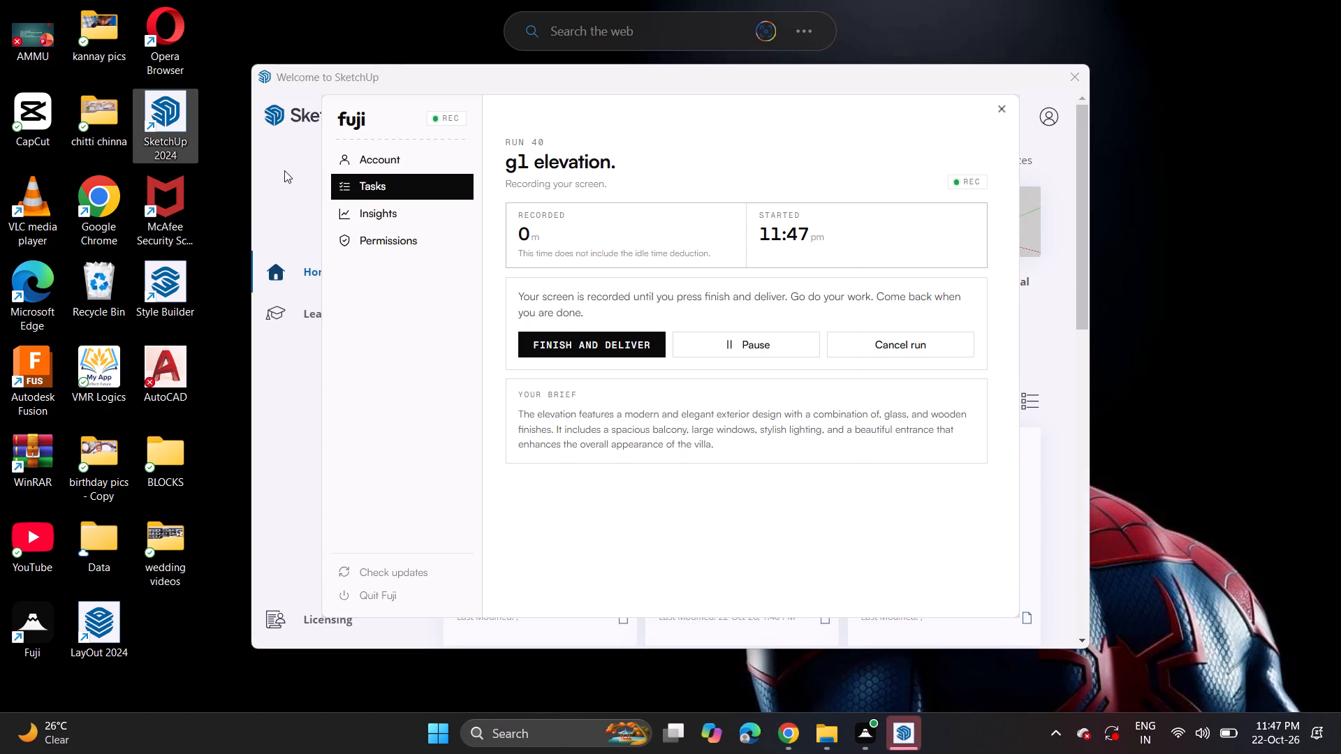
left_click(284, 170)
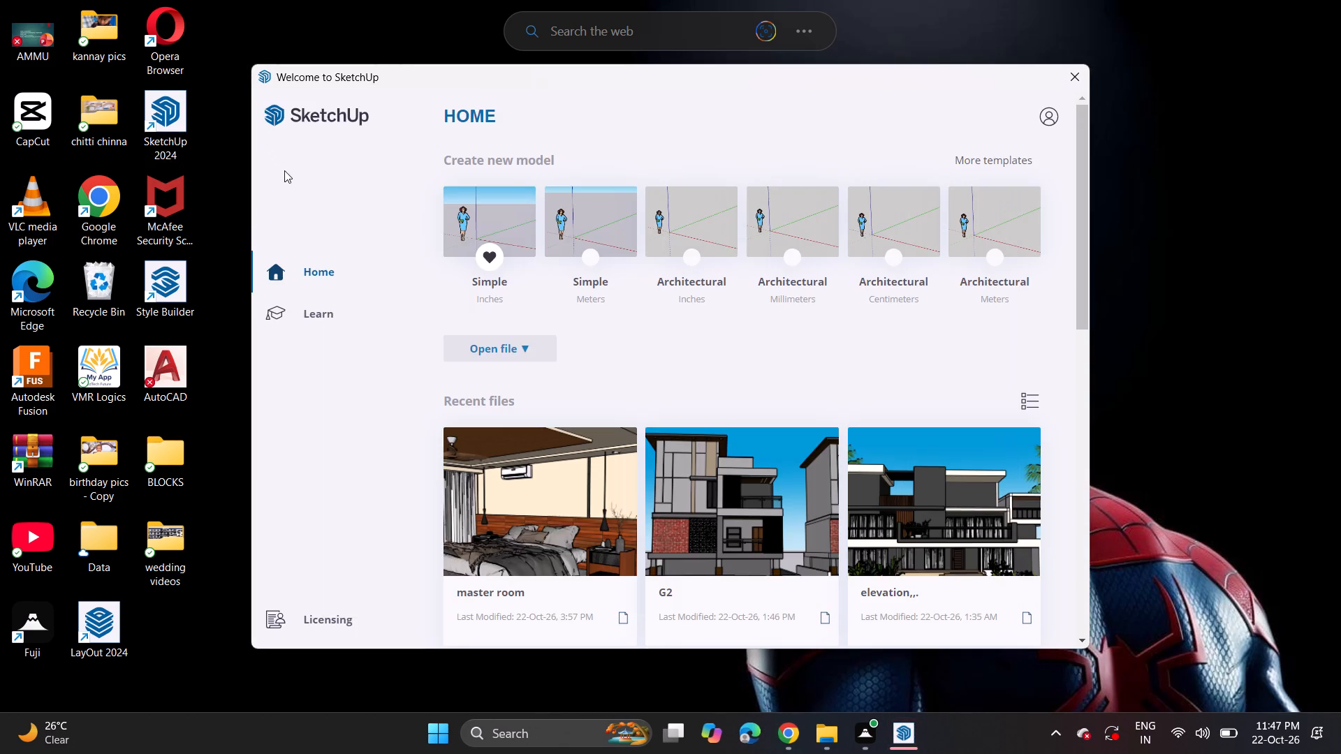
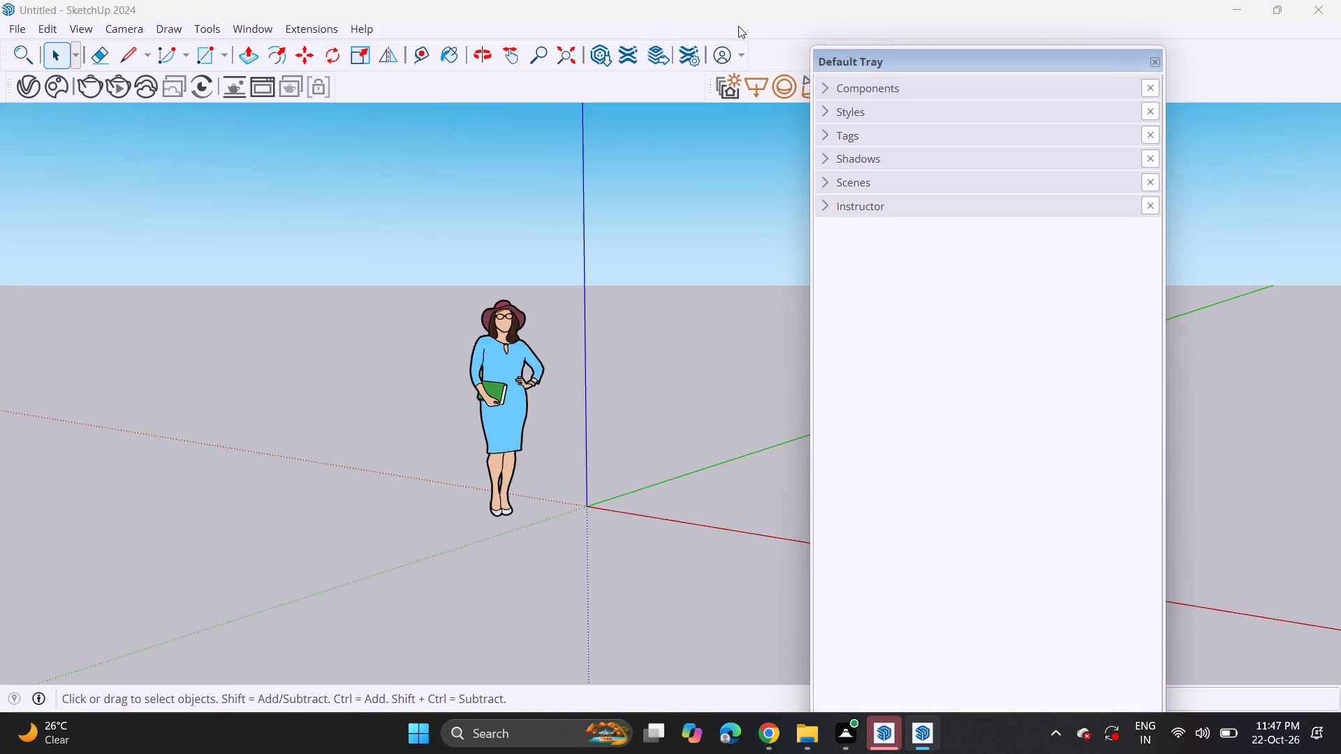
Close the floating Default Tray to clear the modelling area.
left_click_drag(828, 52, 1130, 1)
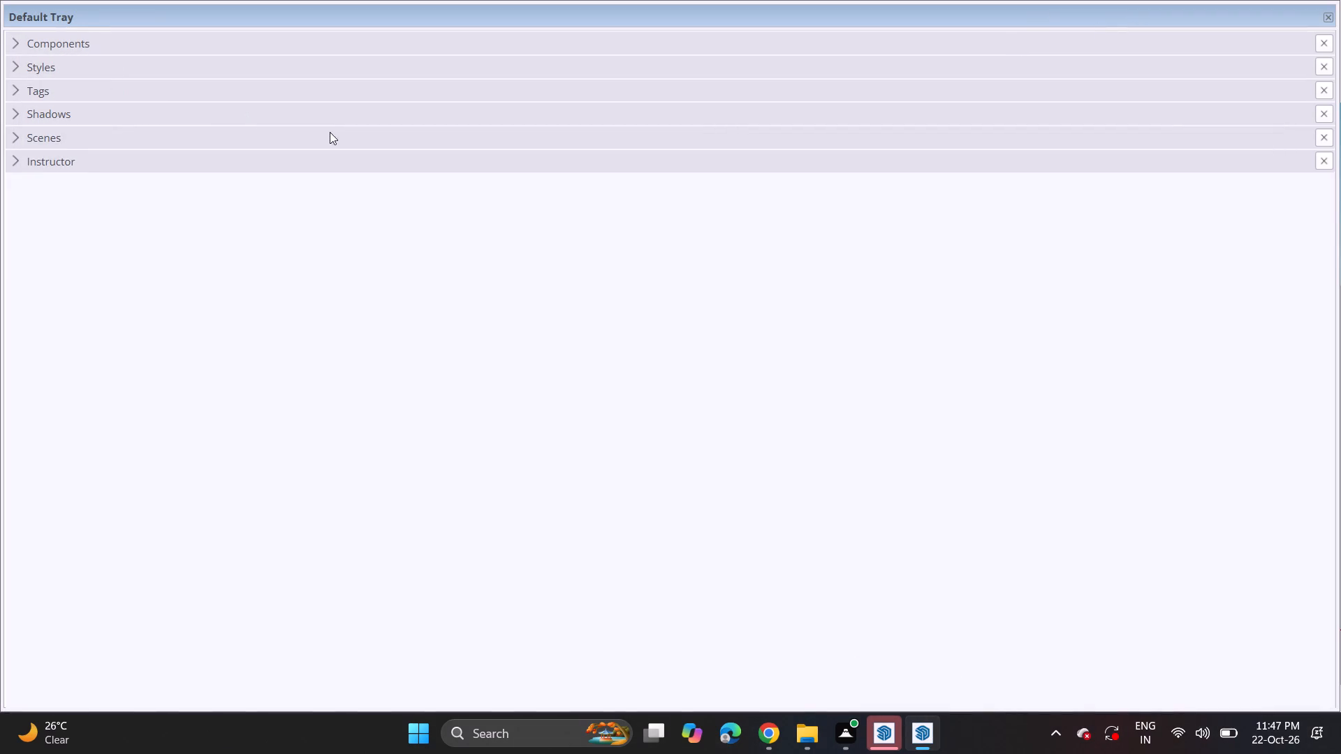
left_click_drag(10, 16, 44, 20)
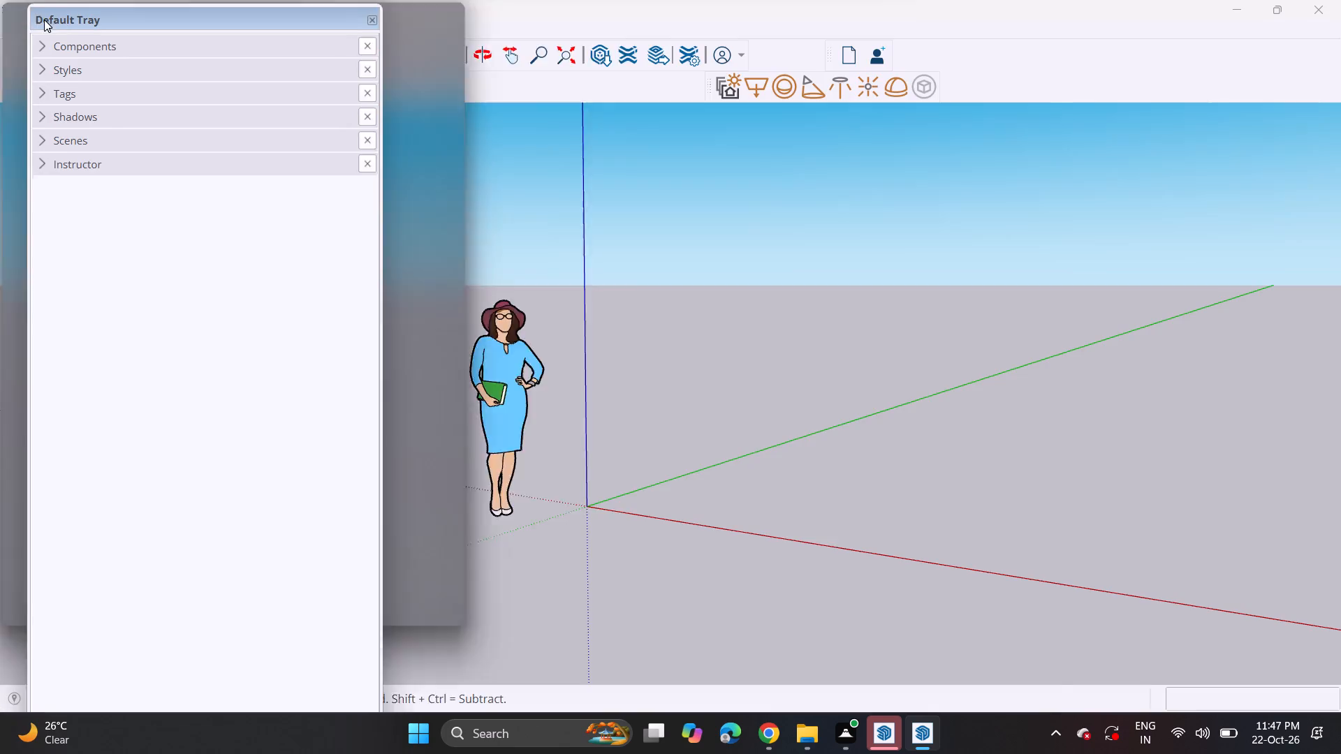
left_click_drag(44, 20, 1037, 14)
scroll(482, 178, "down", 6)
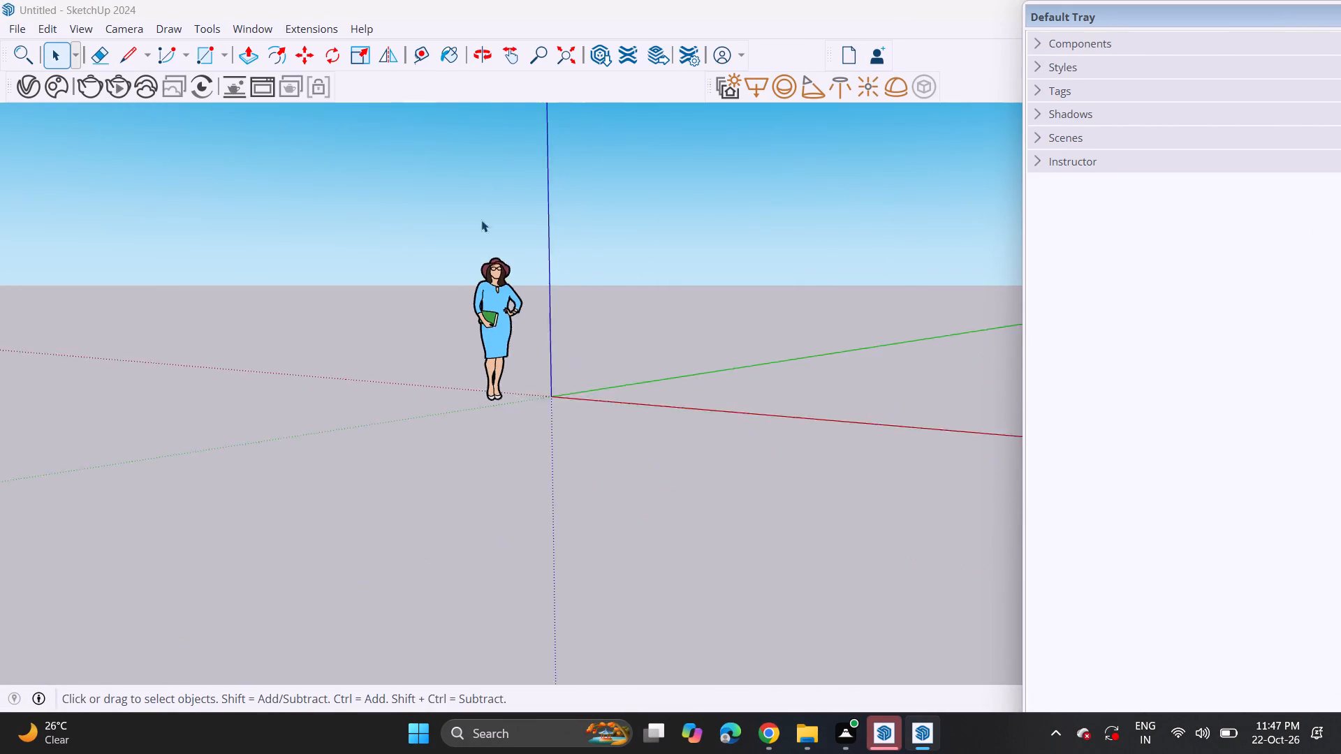
middle_click_drag(364, 360, 819, 323)
middle_click_drag(710, 294, 506, 388)
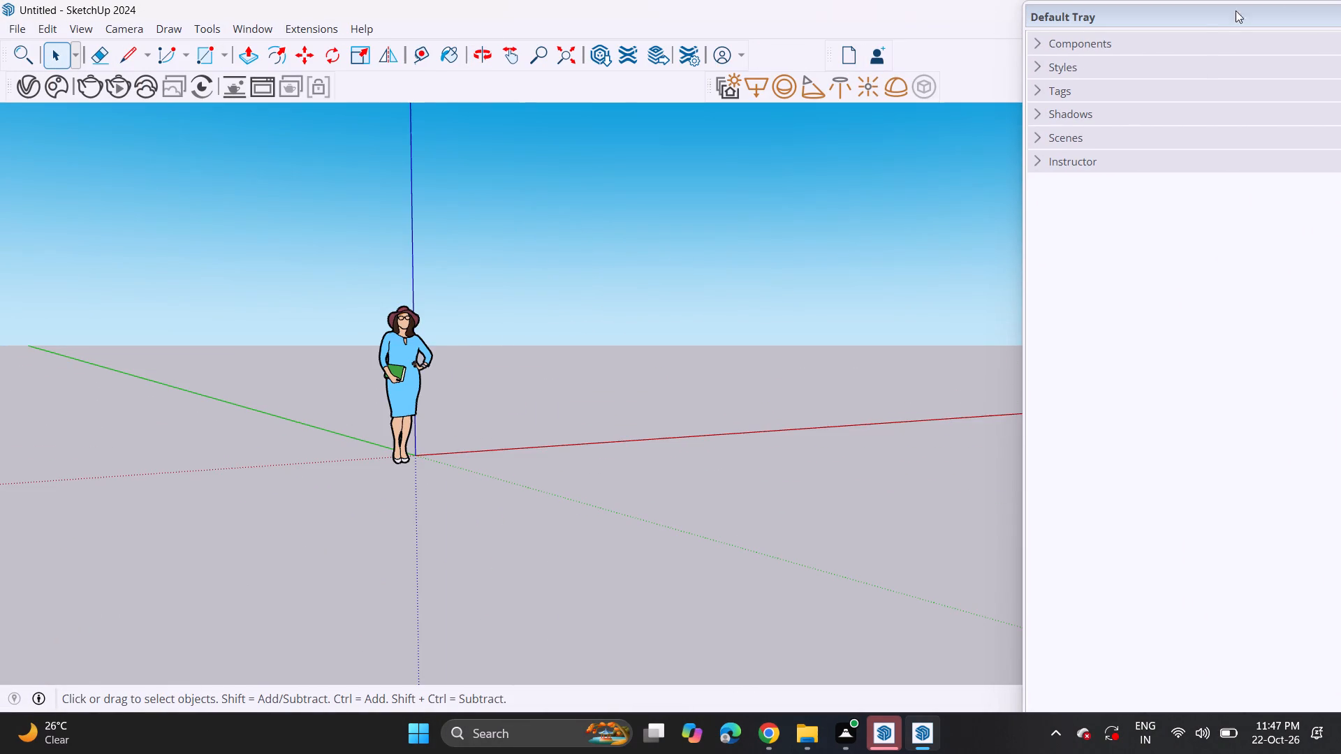
left_click_drag(1199, 22, 844, 101)
left_click(1014, 94)
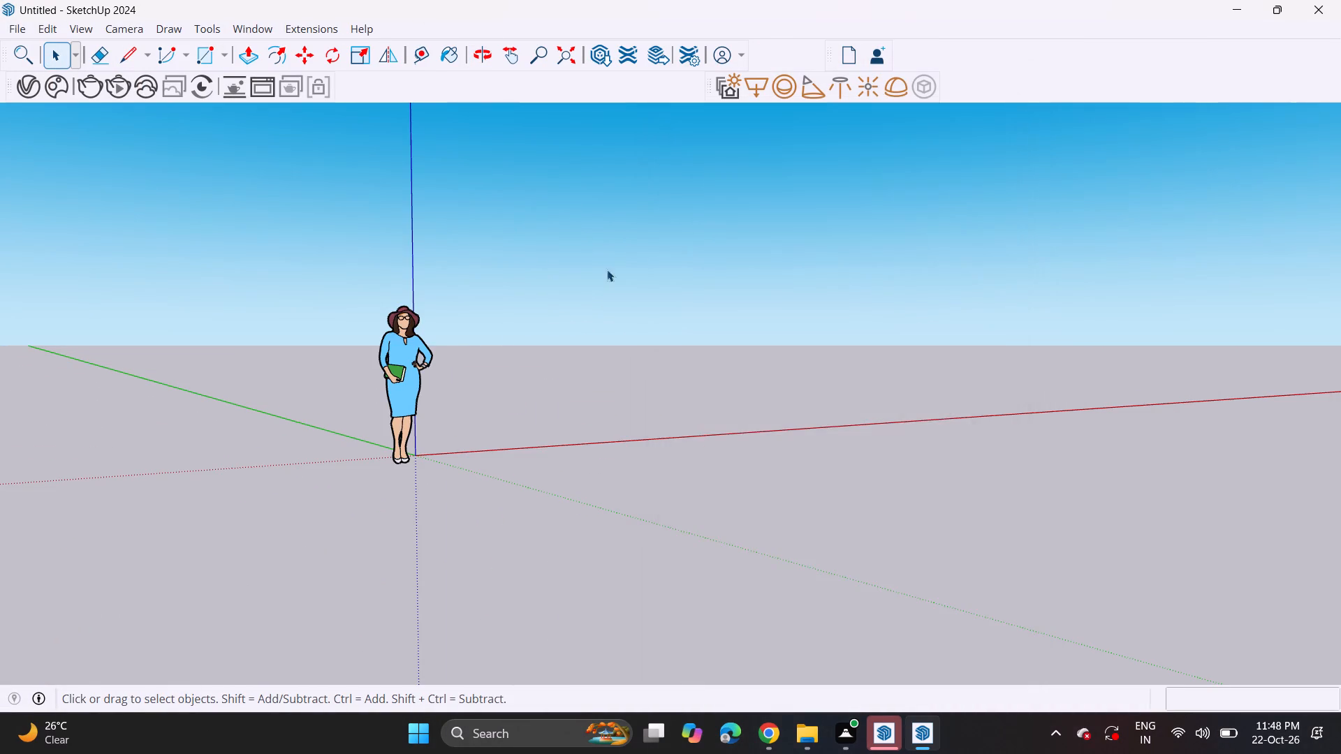
Draw a ground rectangle about 50' by 46' for the villa footprint, beyond the axes origin.
middle_click_drag(599, 270, 450, 394)
middle_click_drag(814, 182, 576, 217, "shift")
middle_click_drag(652, 214, 622, 87)
scroll(665, 209, "up", 1)
scroll(666, 218, "down", 5)
scroll(761, 244, "up", 1)
middle_click_drag(759, 244, 500, 408)
middle_click_drag(483, 404, 444, 464)
scroll(444, 464, "down", 1)
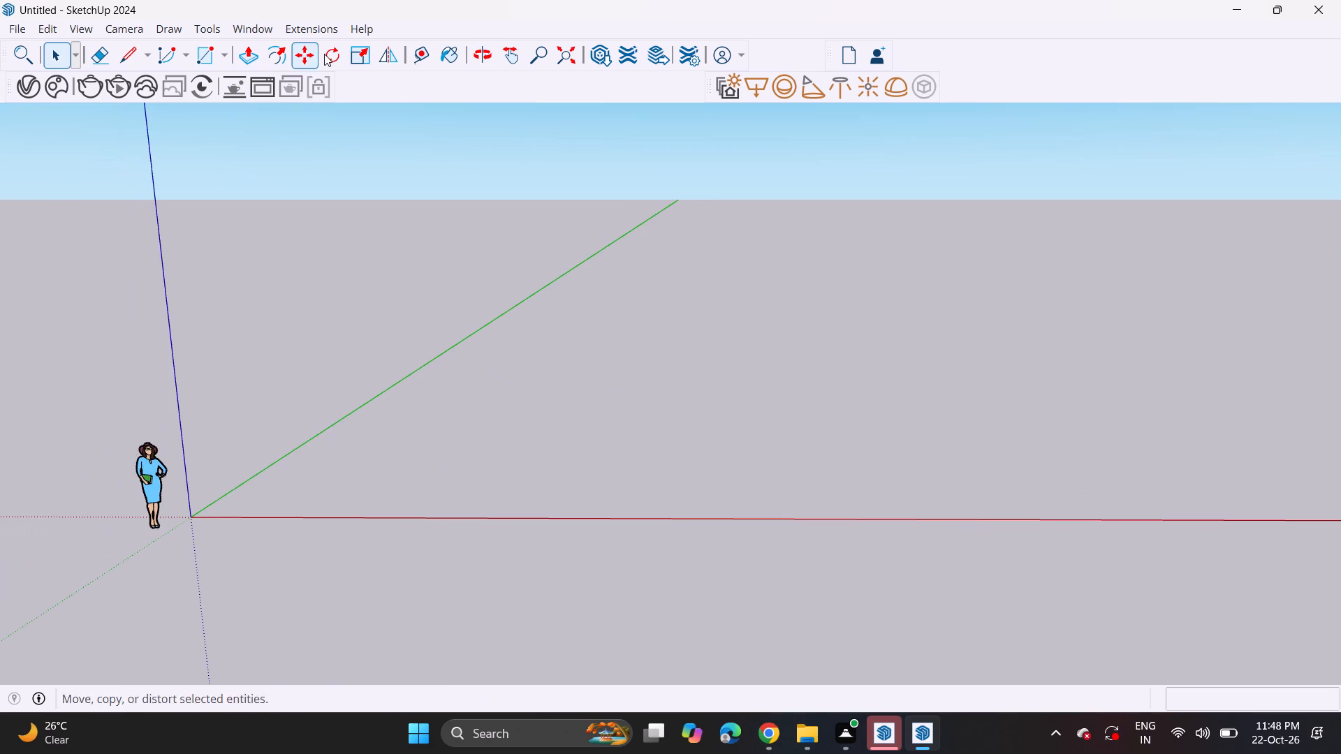
left_click(209, 57)
left_click(659, 422)
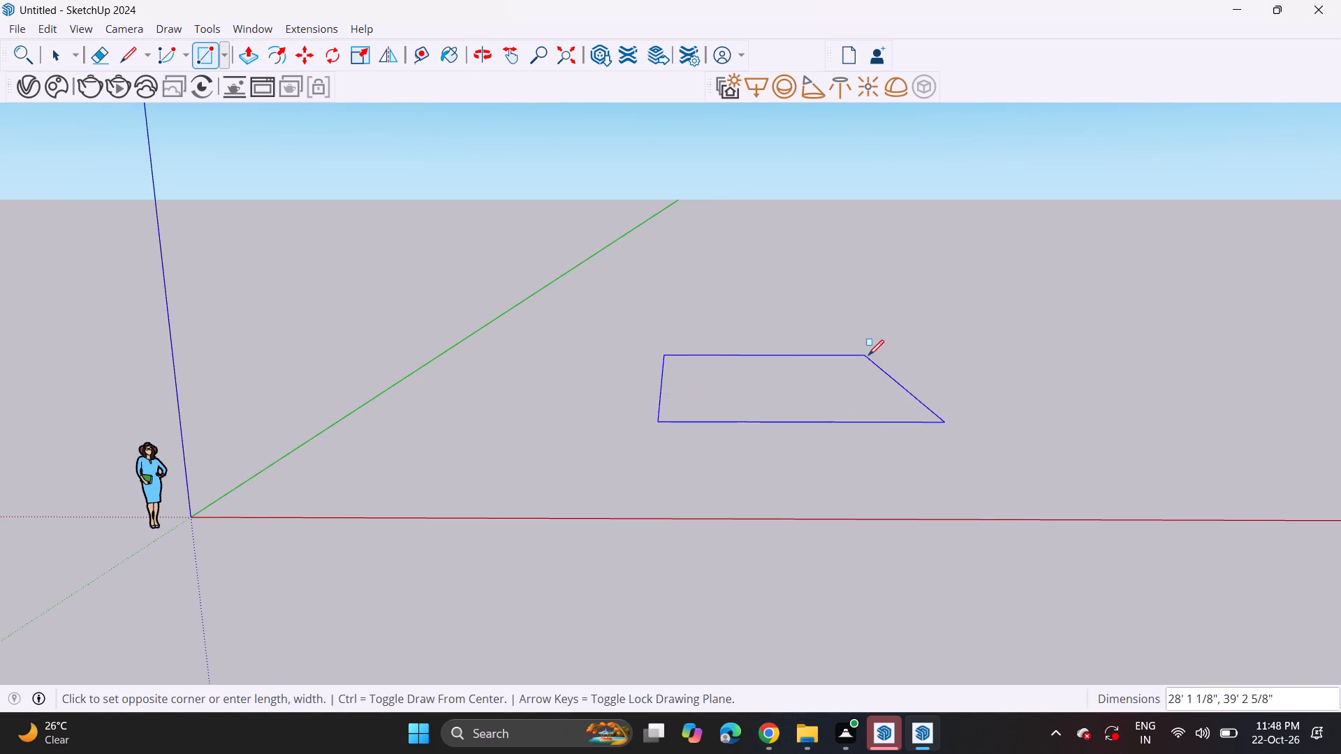
middle_click_drag(868, 355, 862, 420)
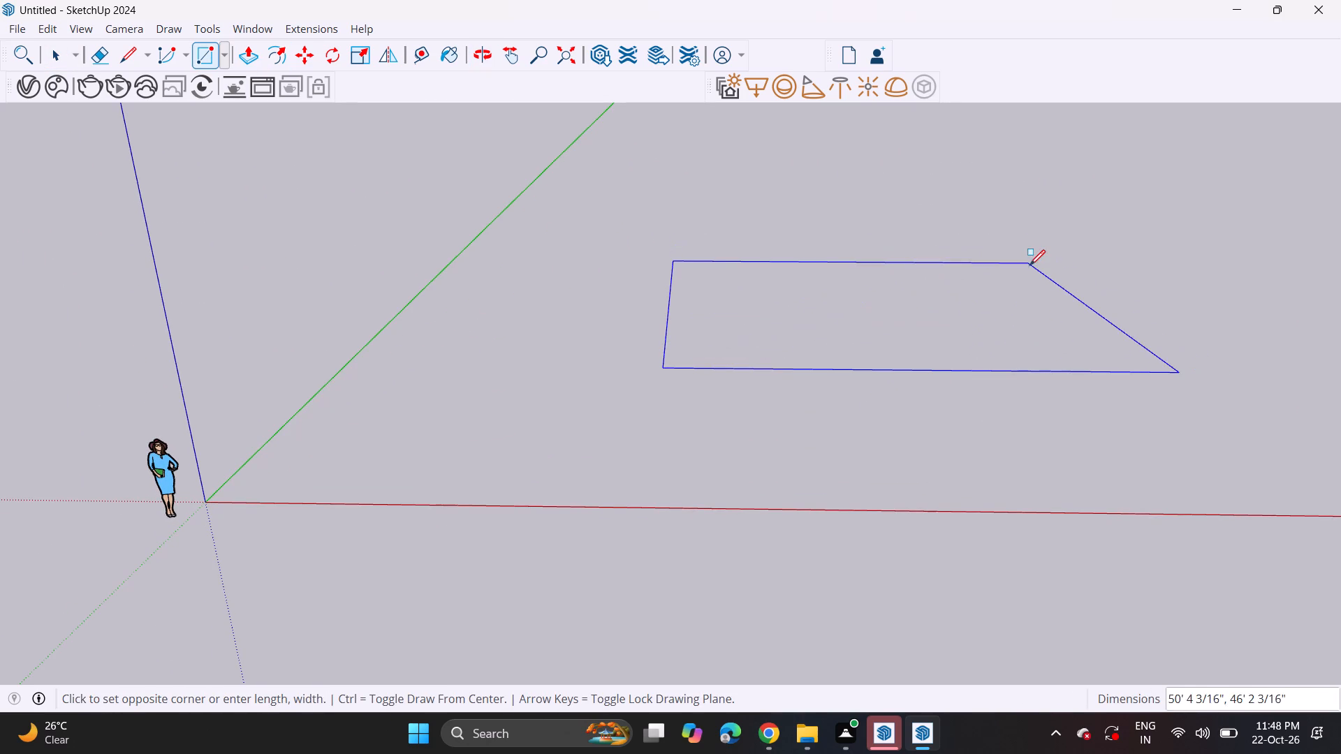
left_click(1029, 265)
Offset the footprint rectangle's outline inward by about 11 1/4" to mark the outer wall thickness.
scroll(790, 299, "up", 1, "shift")
middle_click_drag(787, 299, 506, 340, "shift")
middle_click_drag(490, 350, 536, 315)
scroll(490, 350, "up", 1)
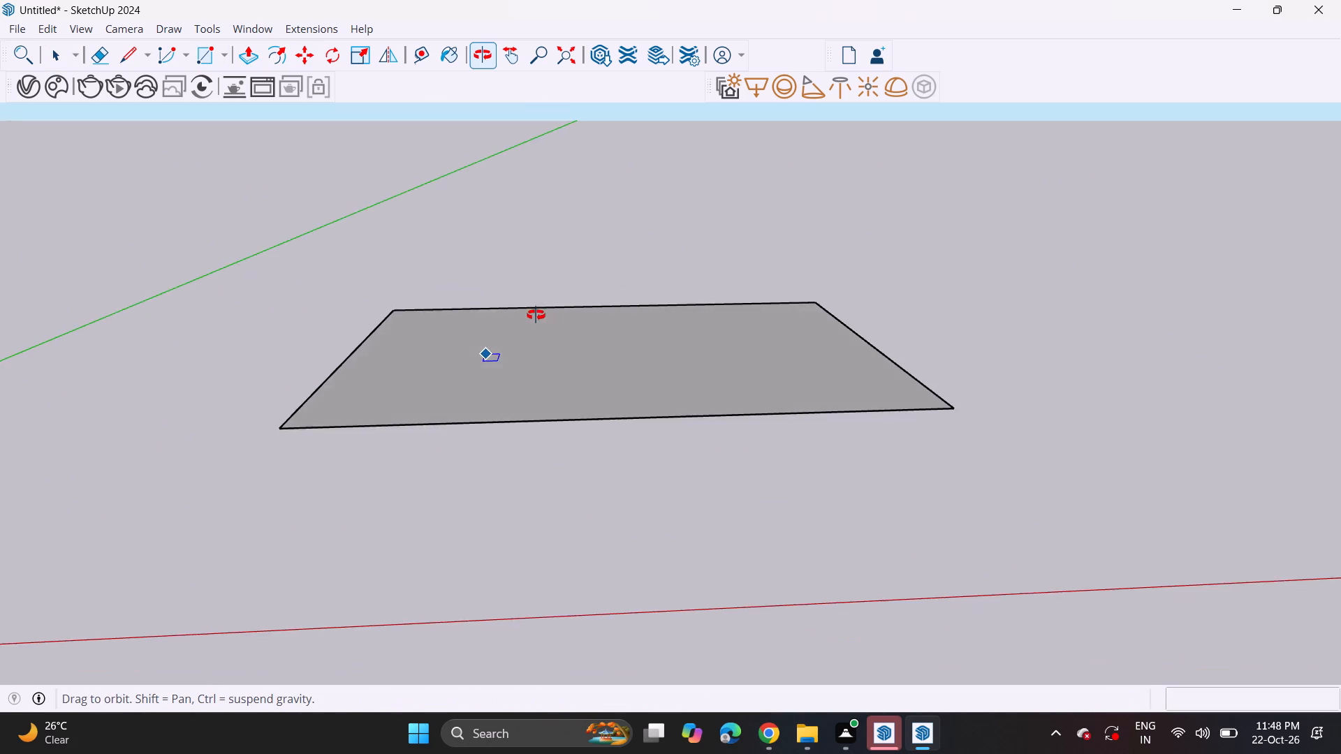
middle_click_drag(536, 315, 529, 346)
scroll(518, 333, "down", 4)
middle_click_drag(522, 333, 672, 365)
middle_click_drag(632, 362, 580, 365)
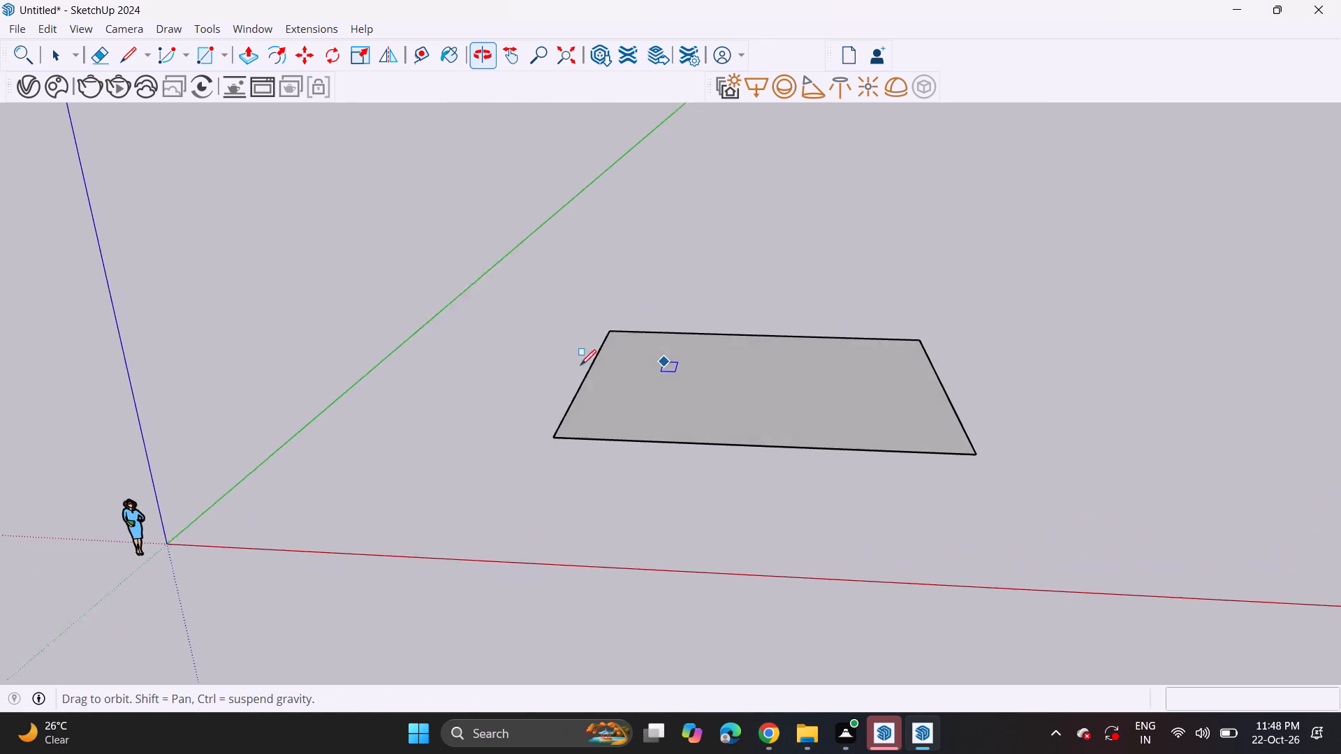
middle_click_drag(580, 365, 573, 364)
scroll(696, 351, "up", 2)
middle_click_drag(715, 353, 603, 349)
scroll(623, 353, "up", 2)
middle_click_drag(625, 353, 661, 369)
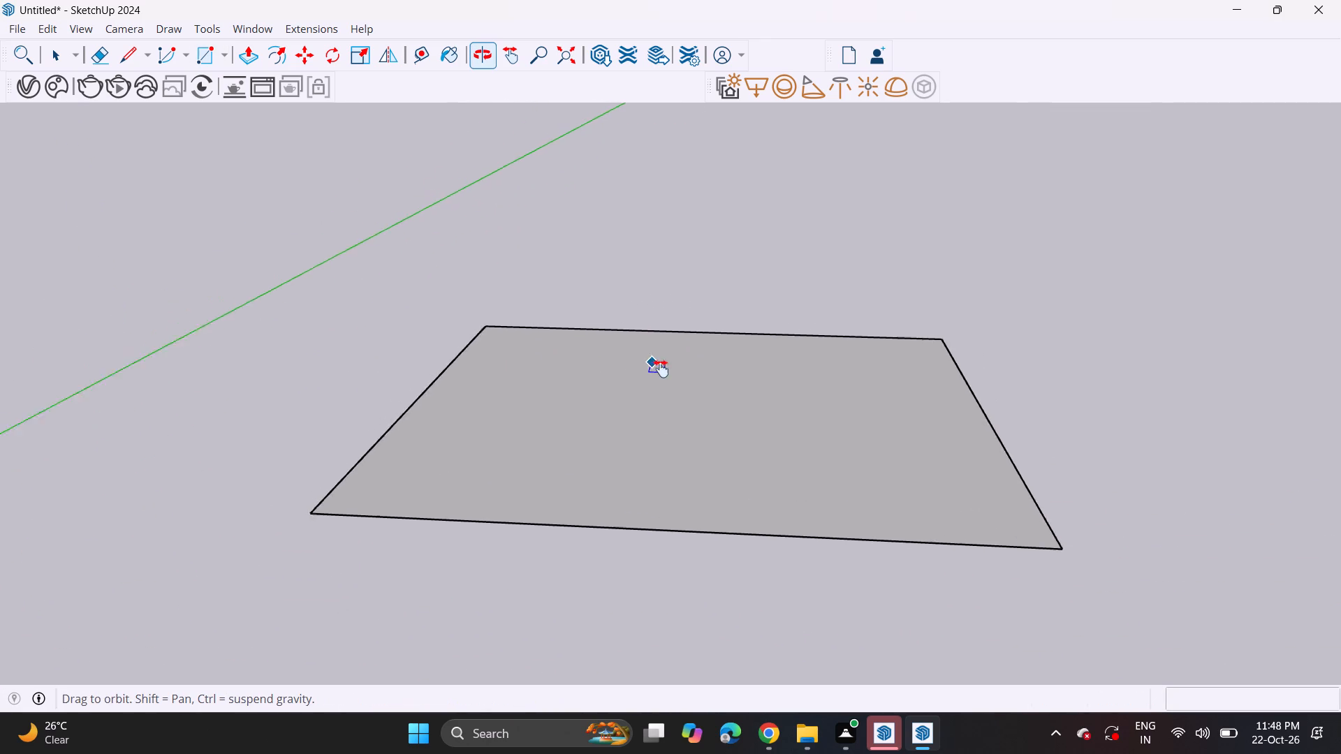
middle_click_drag(661, 369, 734, 383)
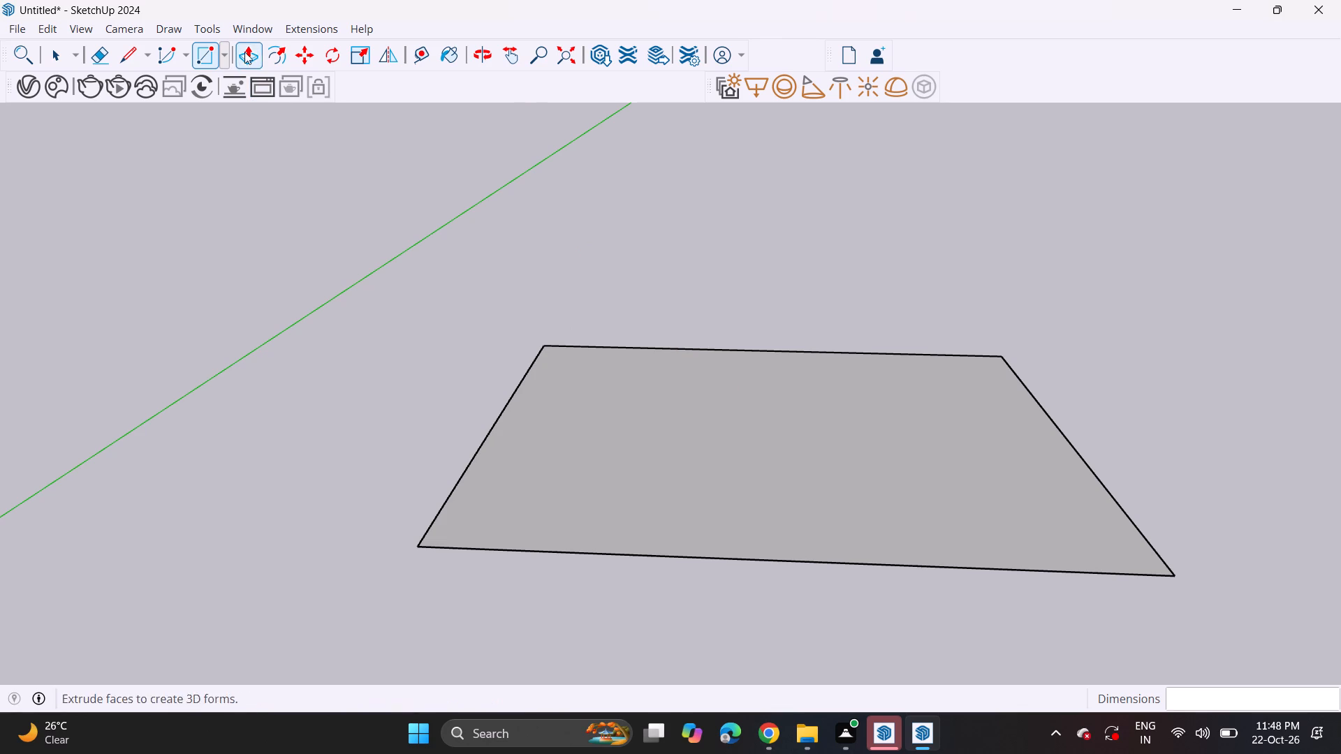
left_click(273, 50)
left_click(494, 447)
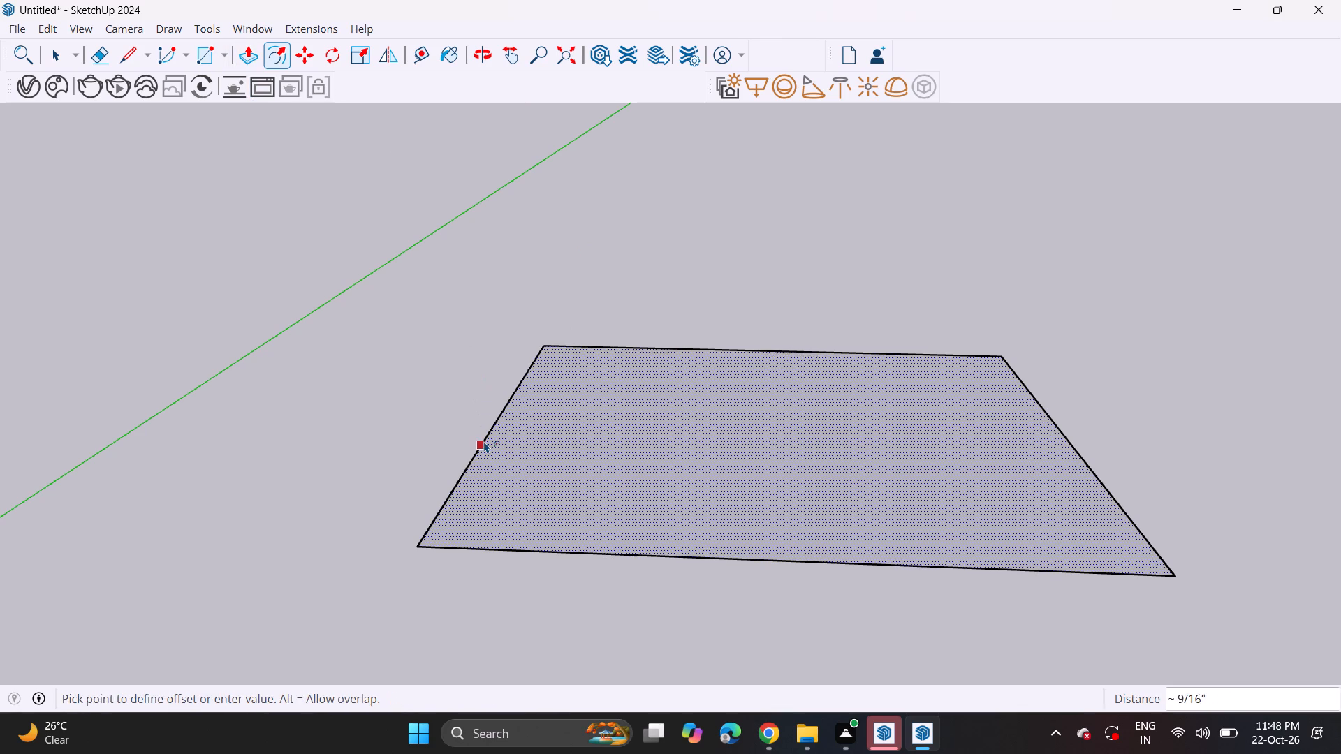
left_click(494, 444)
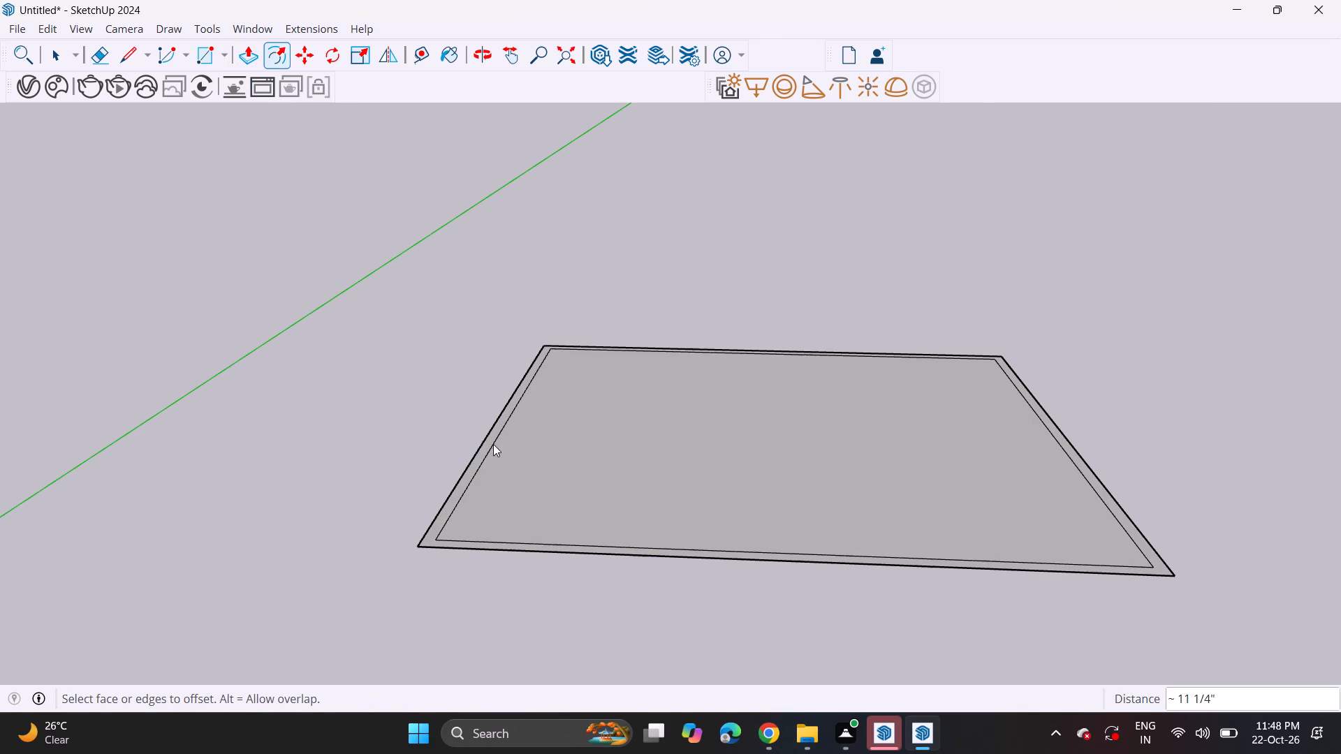
Draw an L-shaped partition line from the inner side wall edge, about 29' 9" across and 14' down to the front inner edge.
scroll(538, 356, "down", 5)
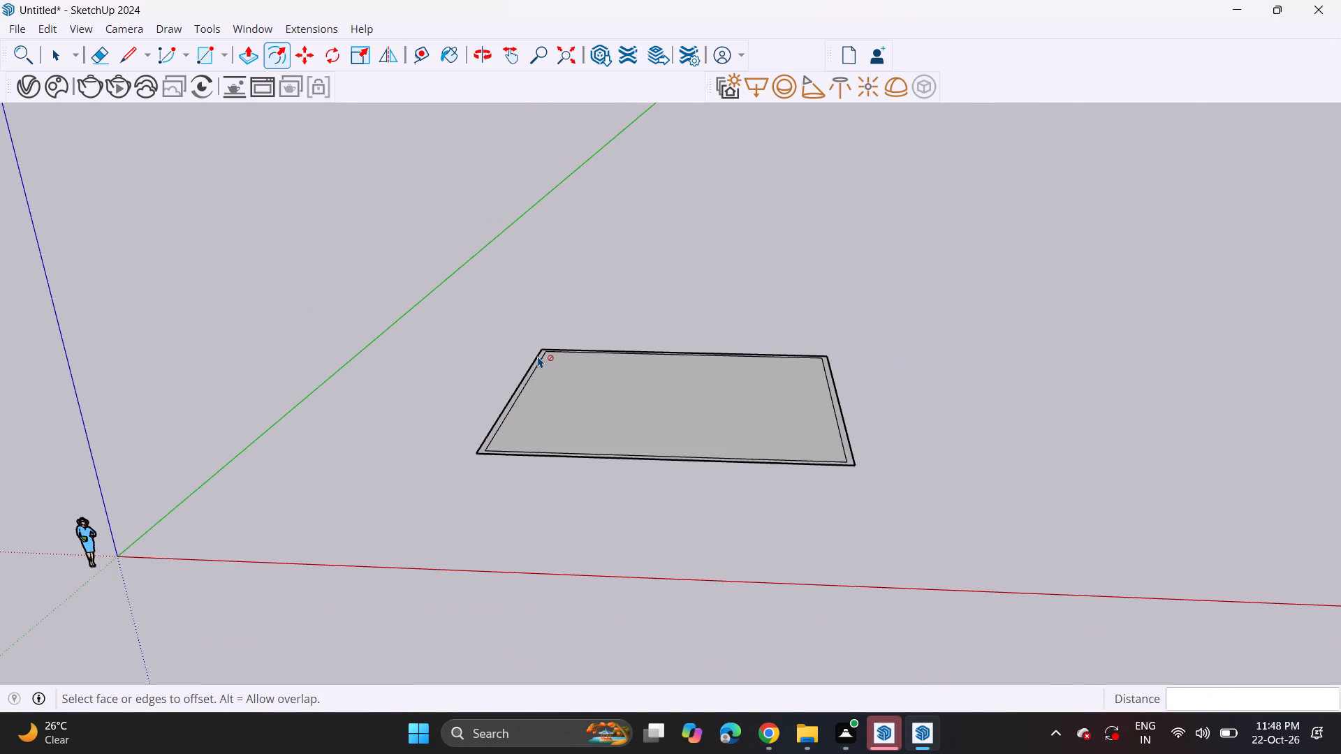
middle_click_drag(538, 356, 543, 457)
scroll(564, 482, "up", 4)
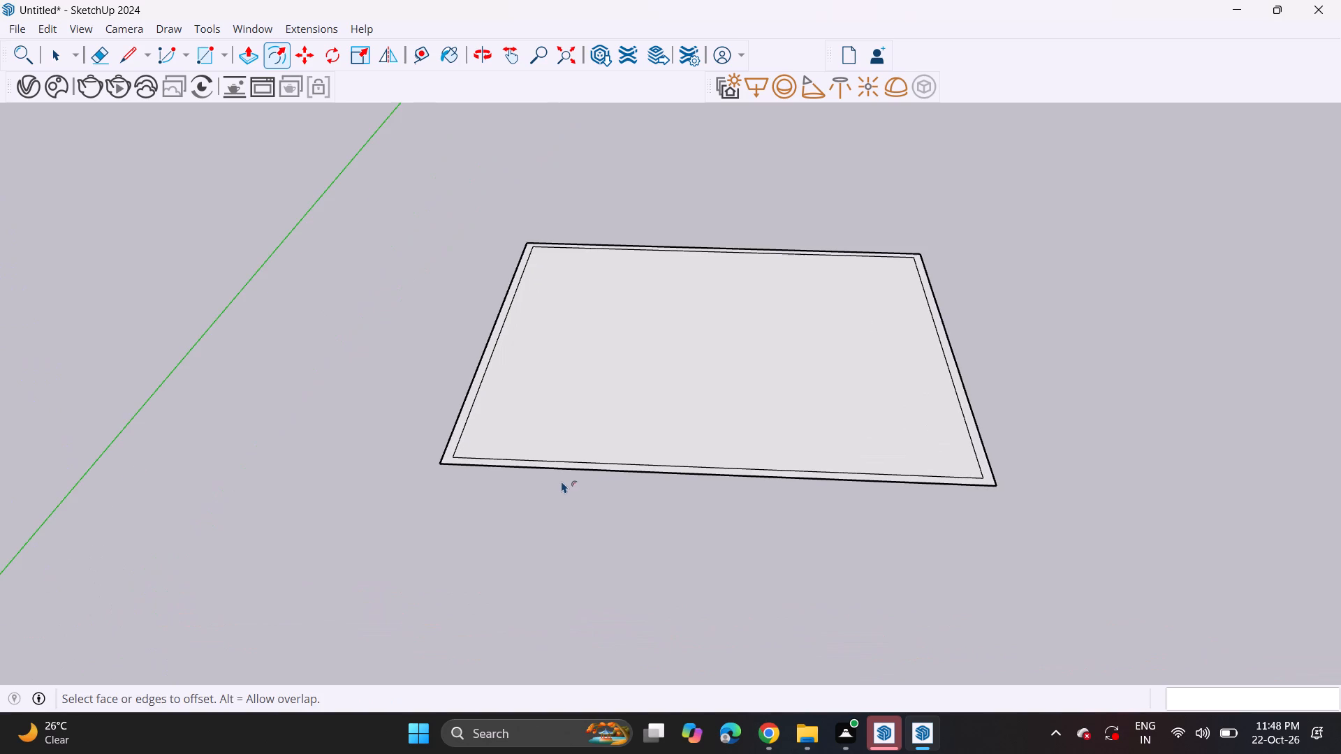
left_click(129, 51)
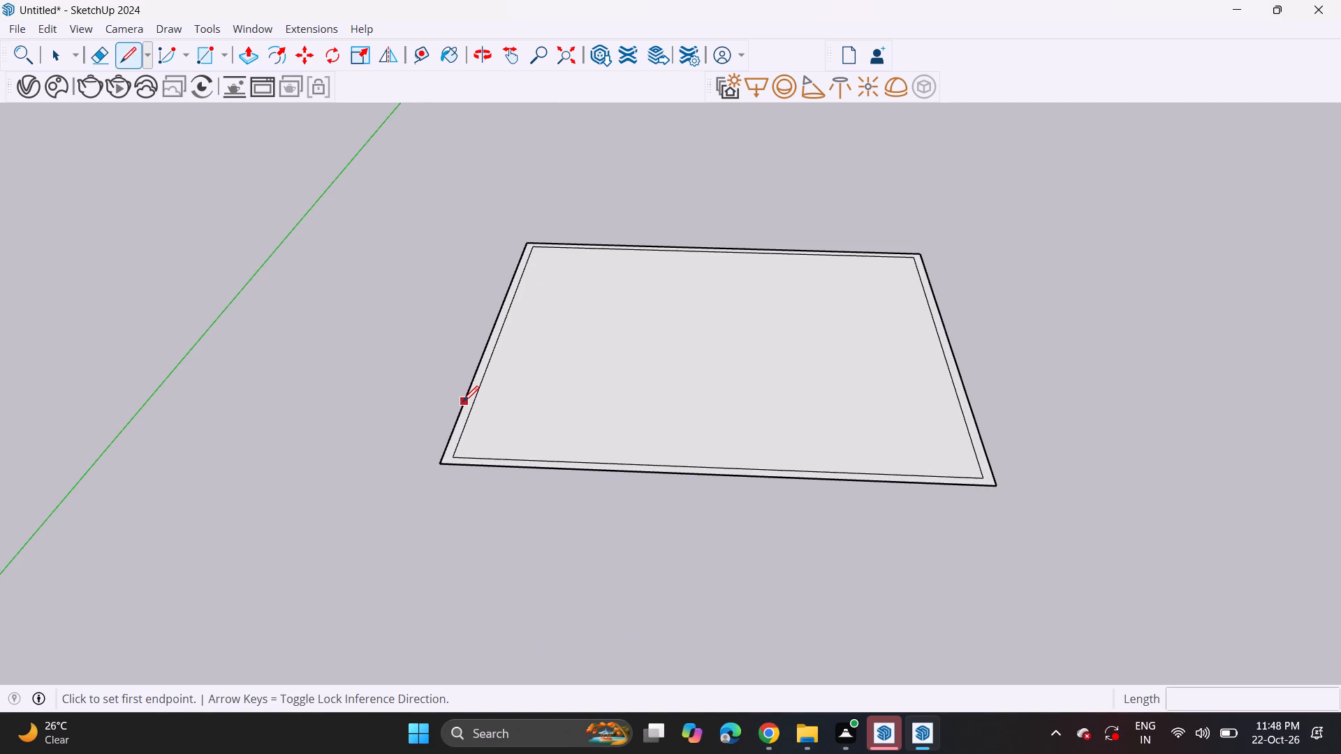
left_click(463, 401)
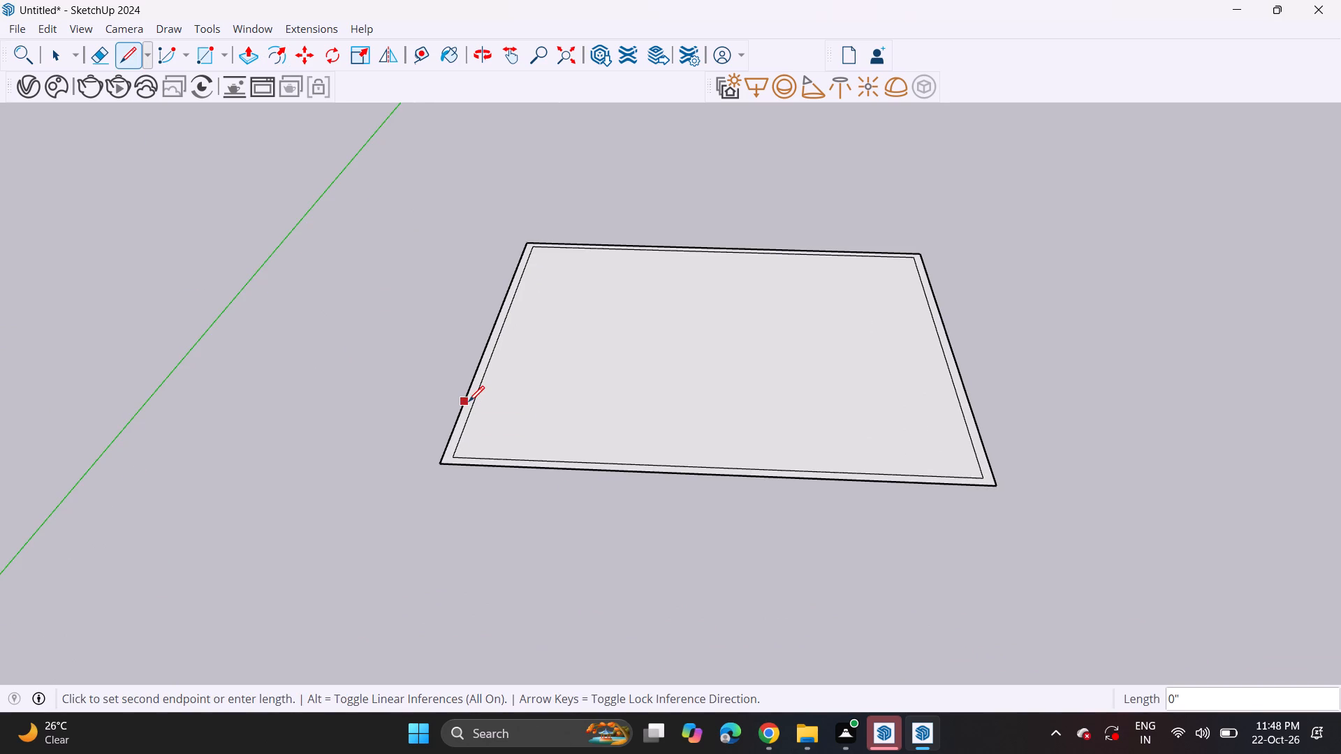
key("Escape")
left_click(474, 405)
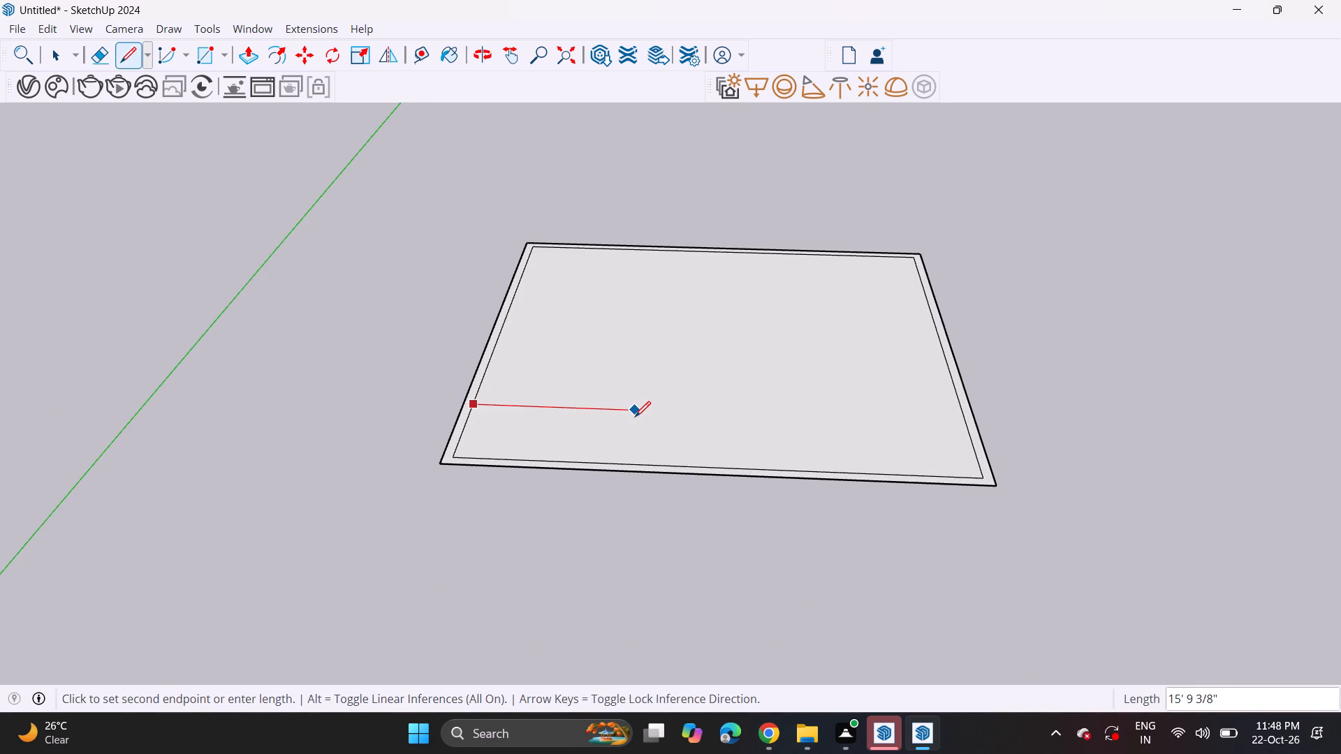
key("Escape")
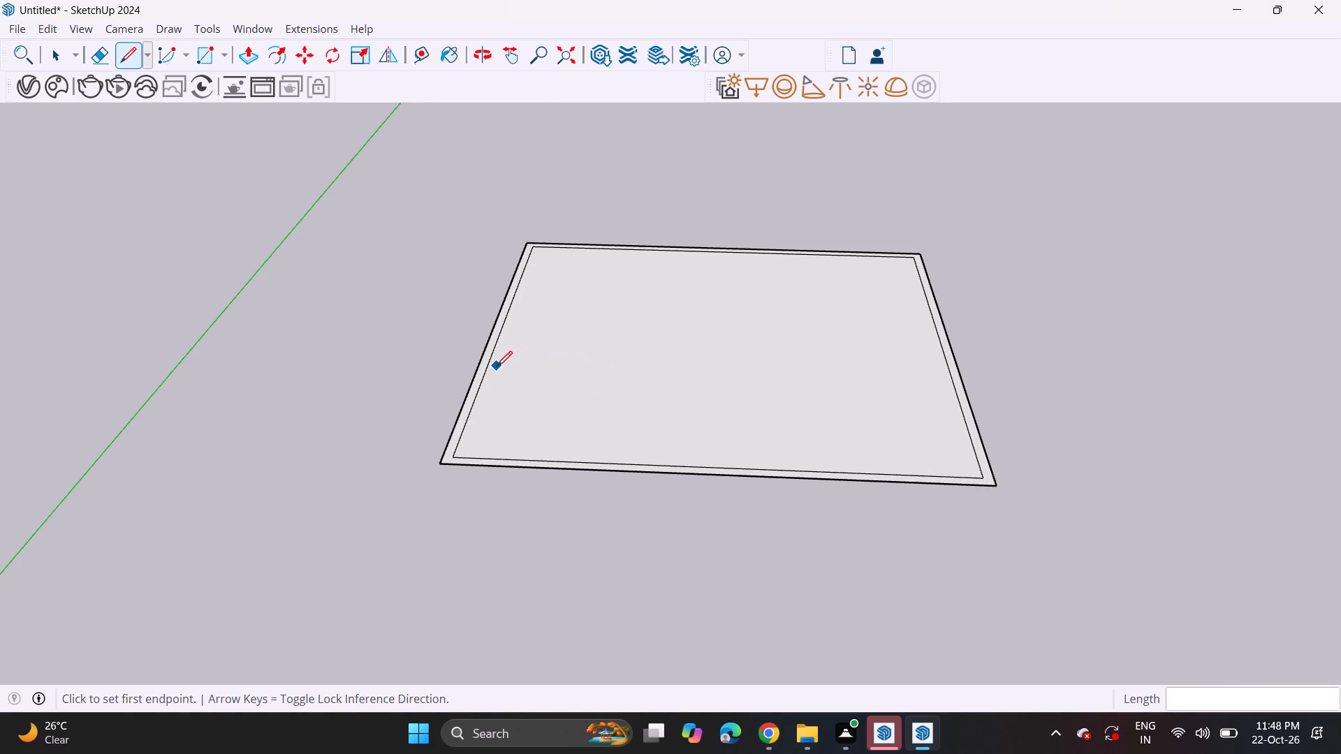
left_click(489, 370)
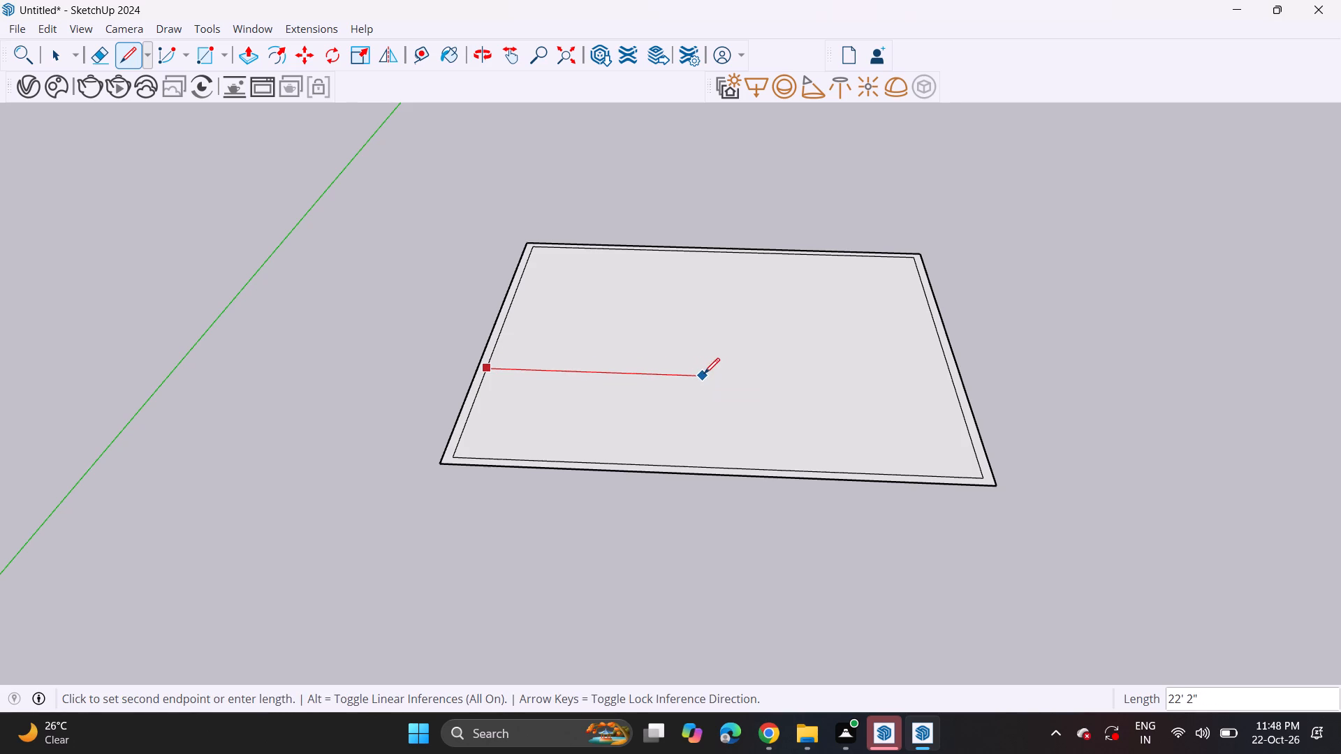
left_click(775, 385)
left_click(780, 470)
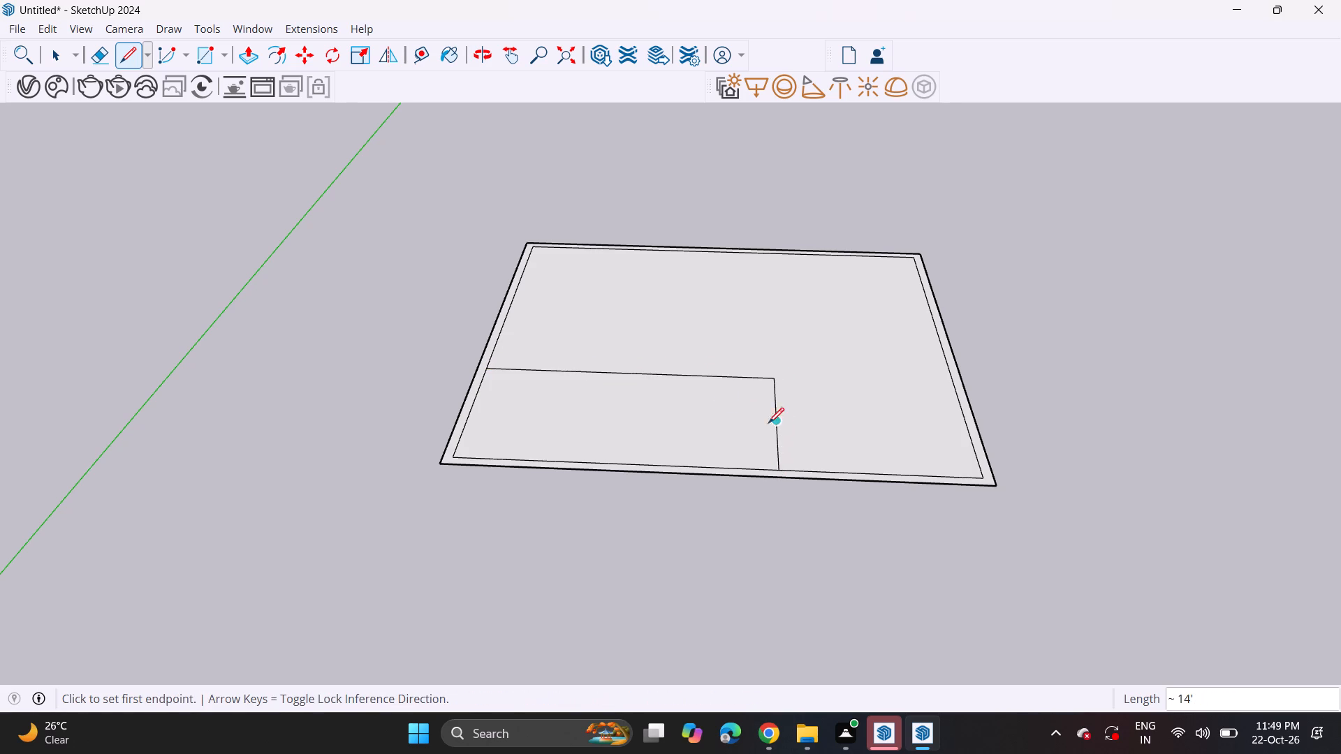
Draw a second L-shaped line parallel inside the first, running about 12' 3" to the front inner edge, to give the partition thickness.
left_click(485, 379)
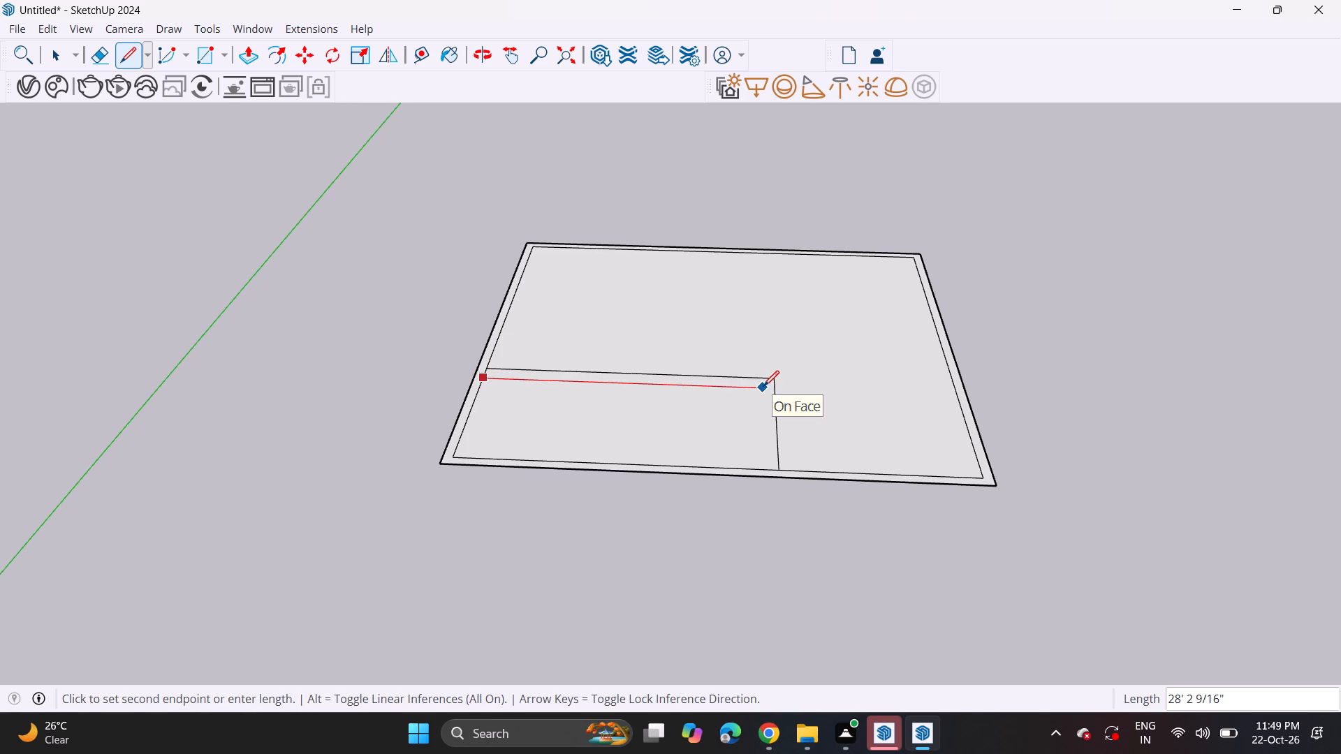
scroll(768, 387, "up", 5)
left_click(768, 394)
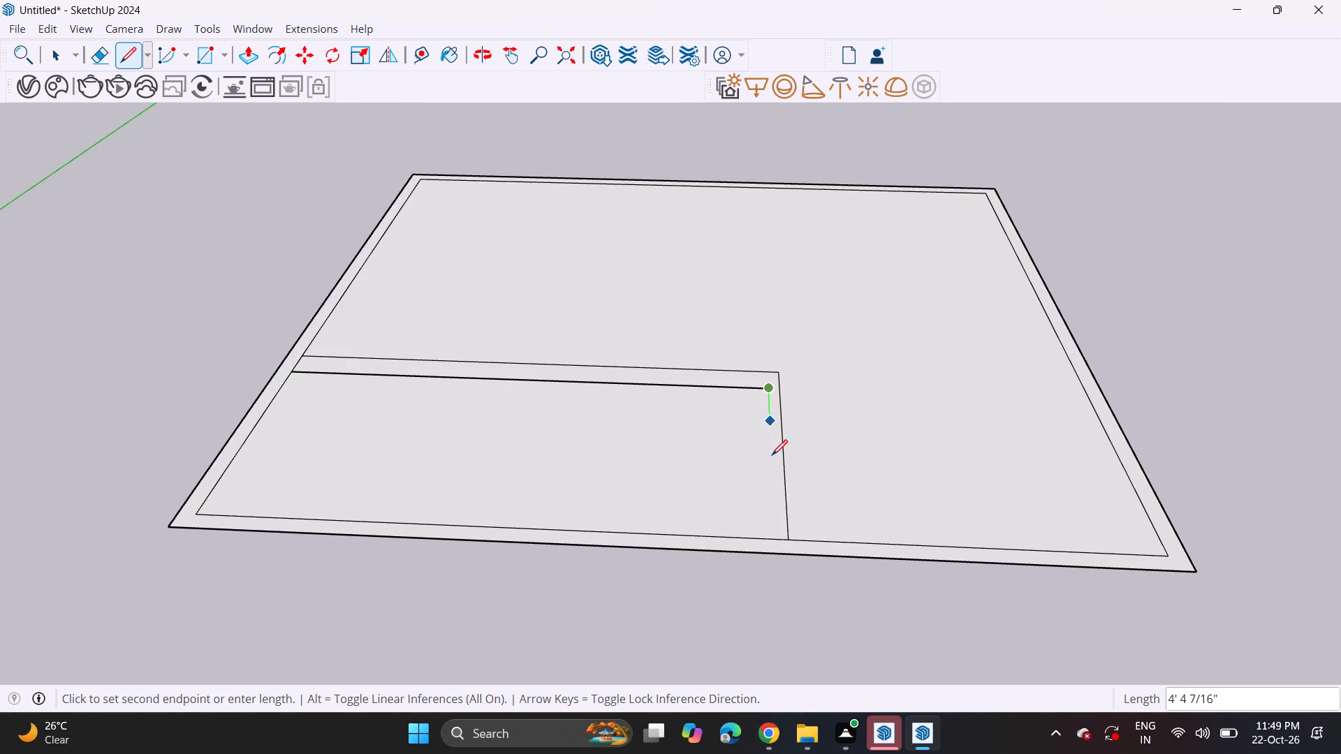
left_click(775, 540)
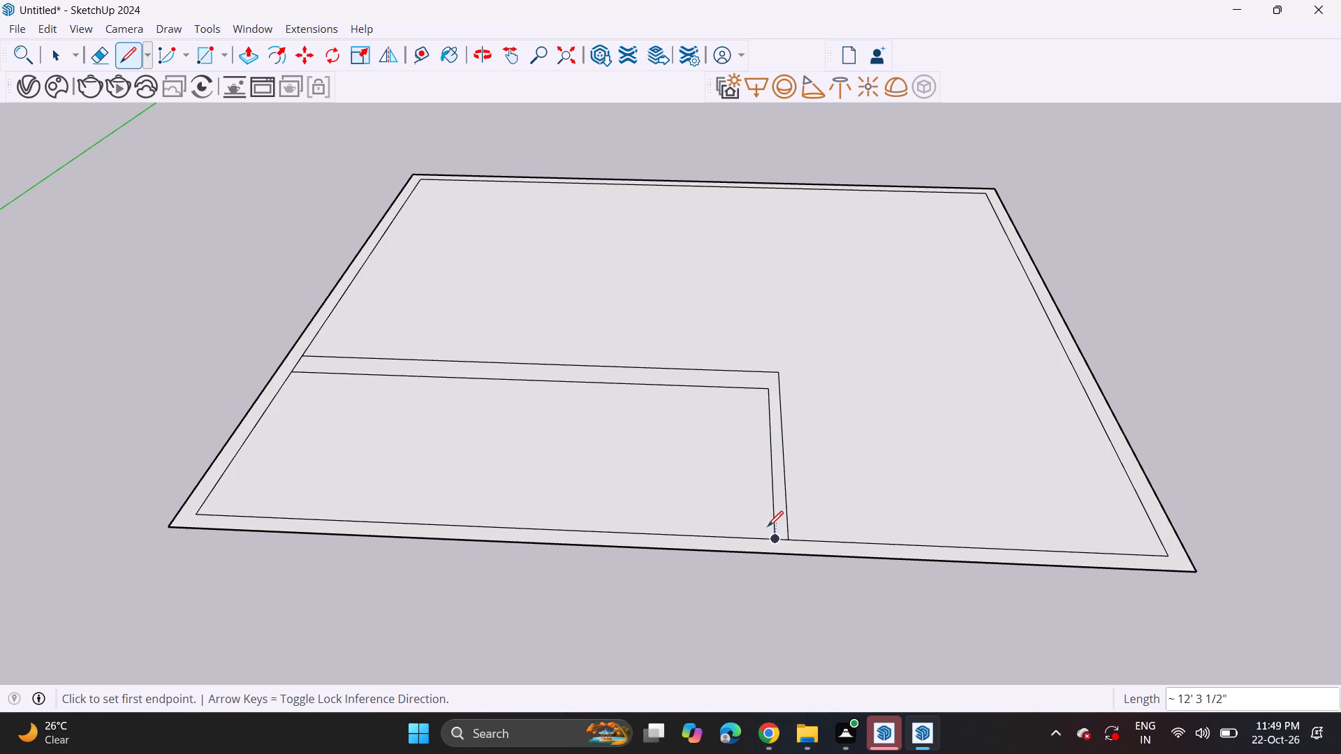
Draw two parallel partition lines about 19' 6" long from the L-shaped wall to the outer side edge, starting about 3' 8" from the front.
left_click(771, 540)
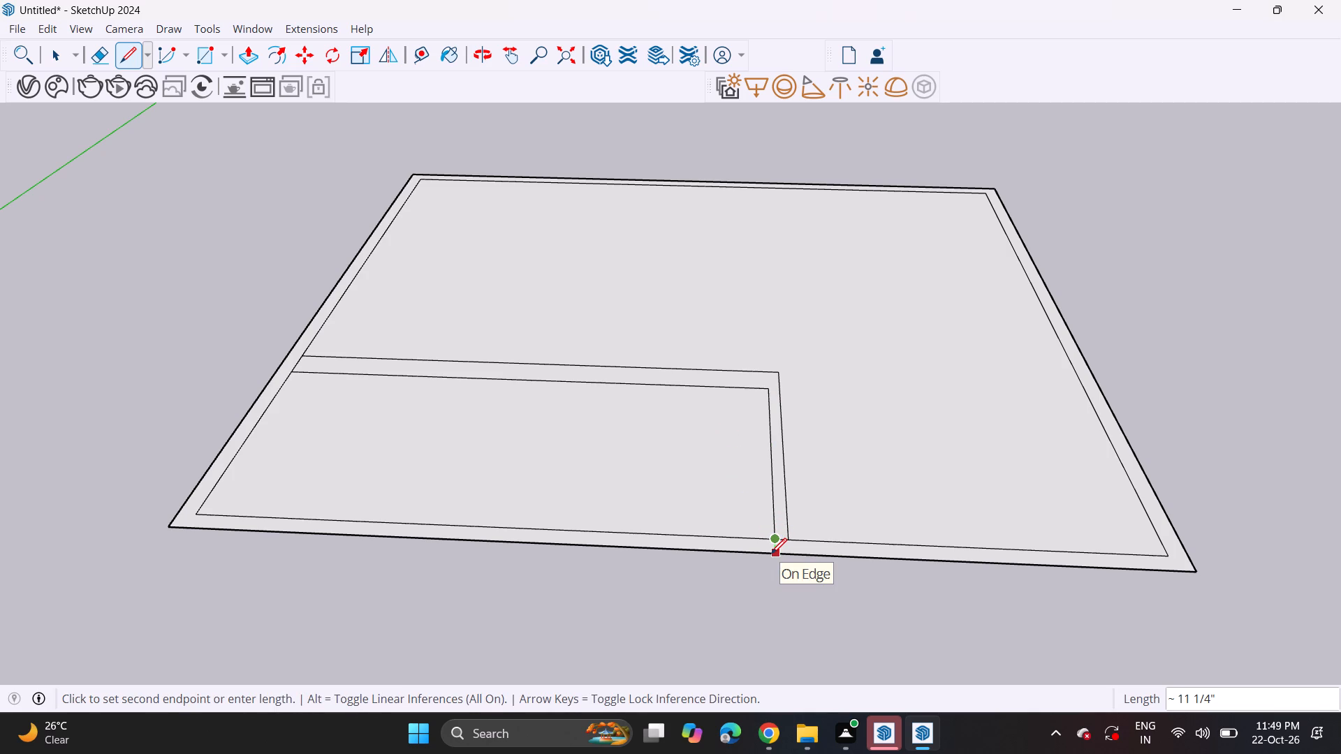
left_click(779, 487)
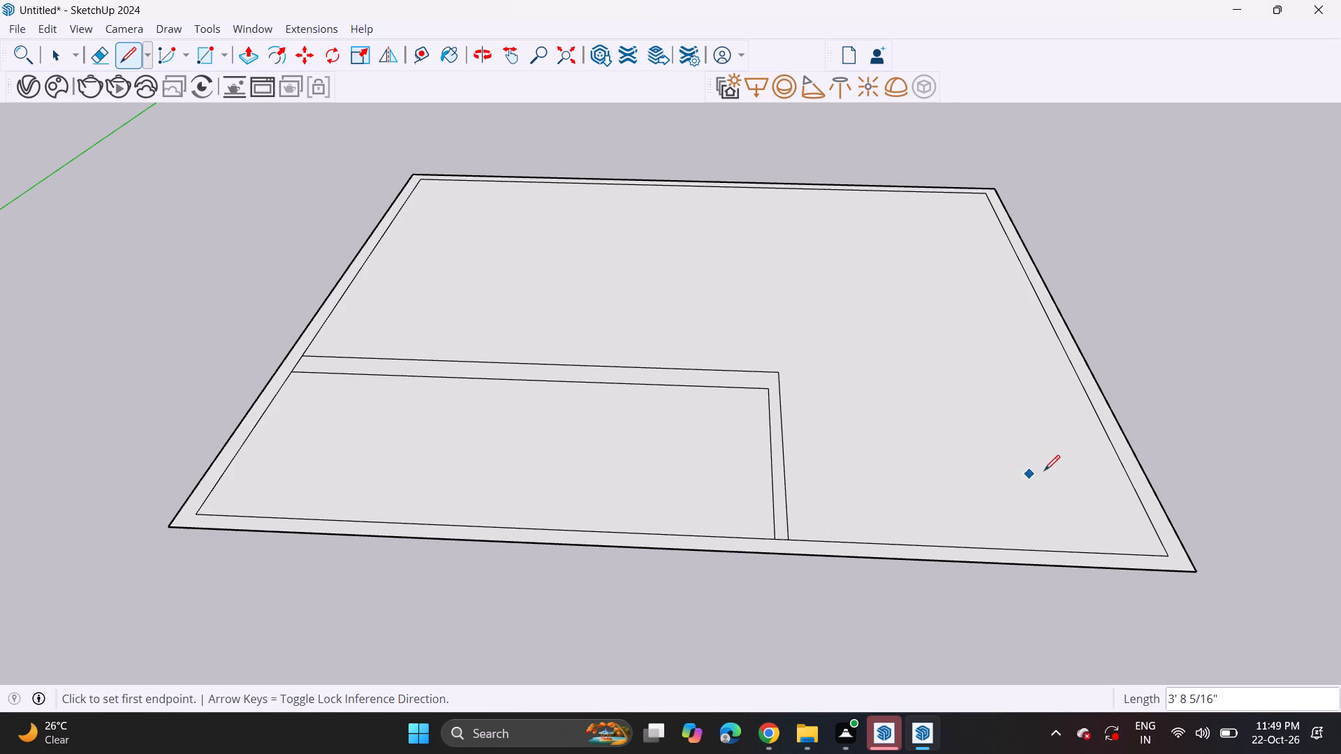
left_click(778, 484)
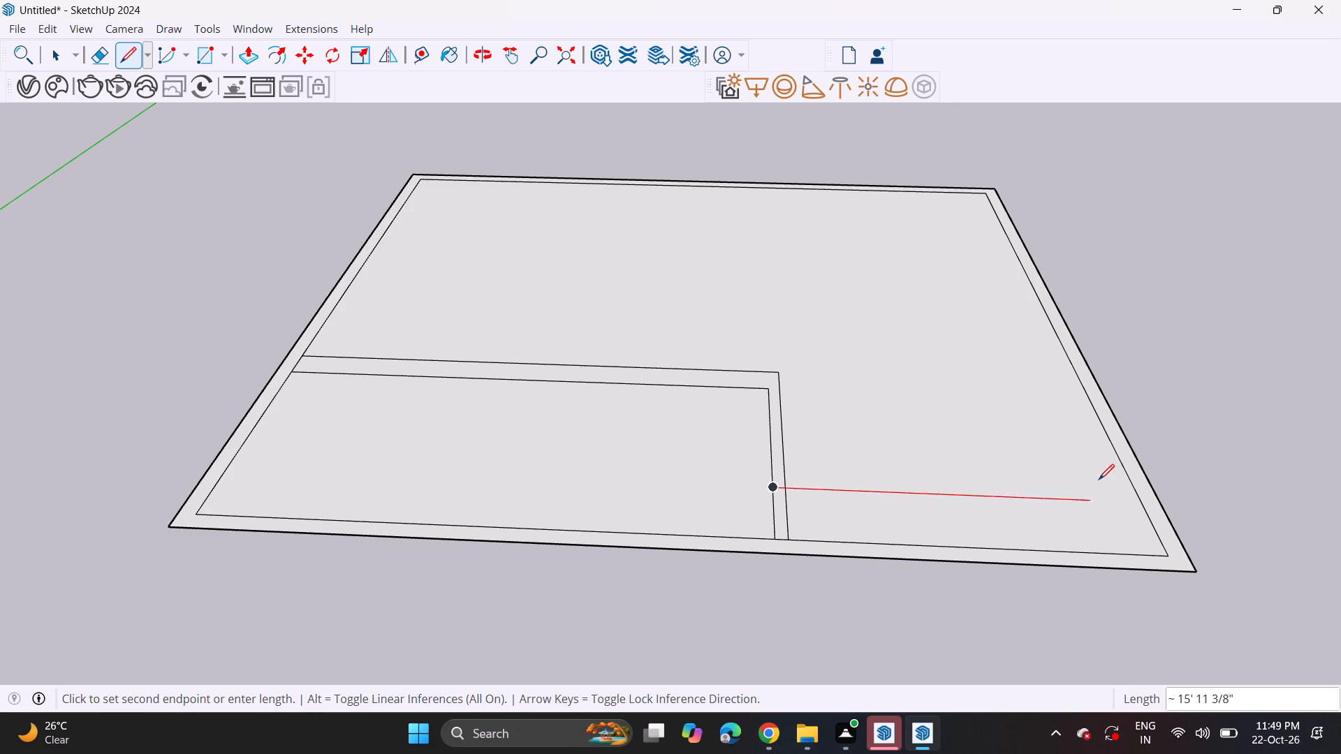
left_click(1162, 501)
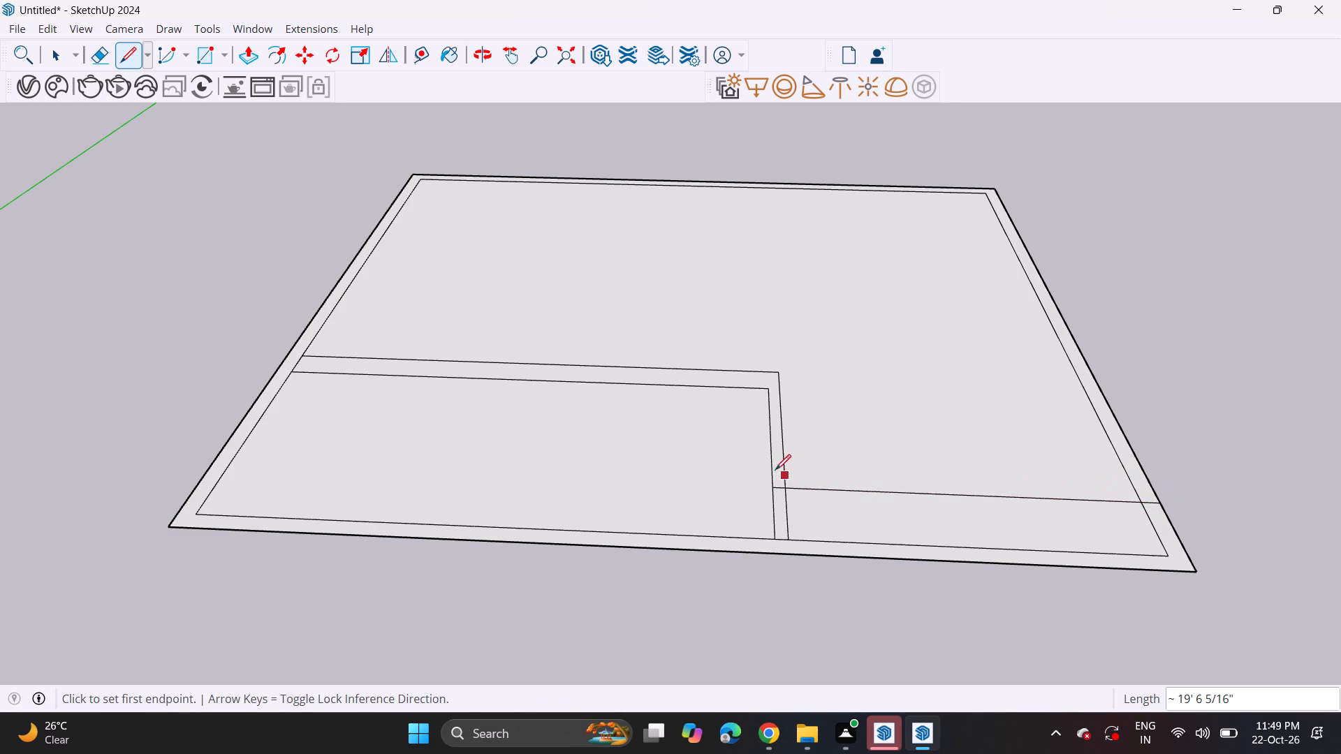
left_click(771, 467)
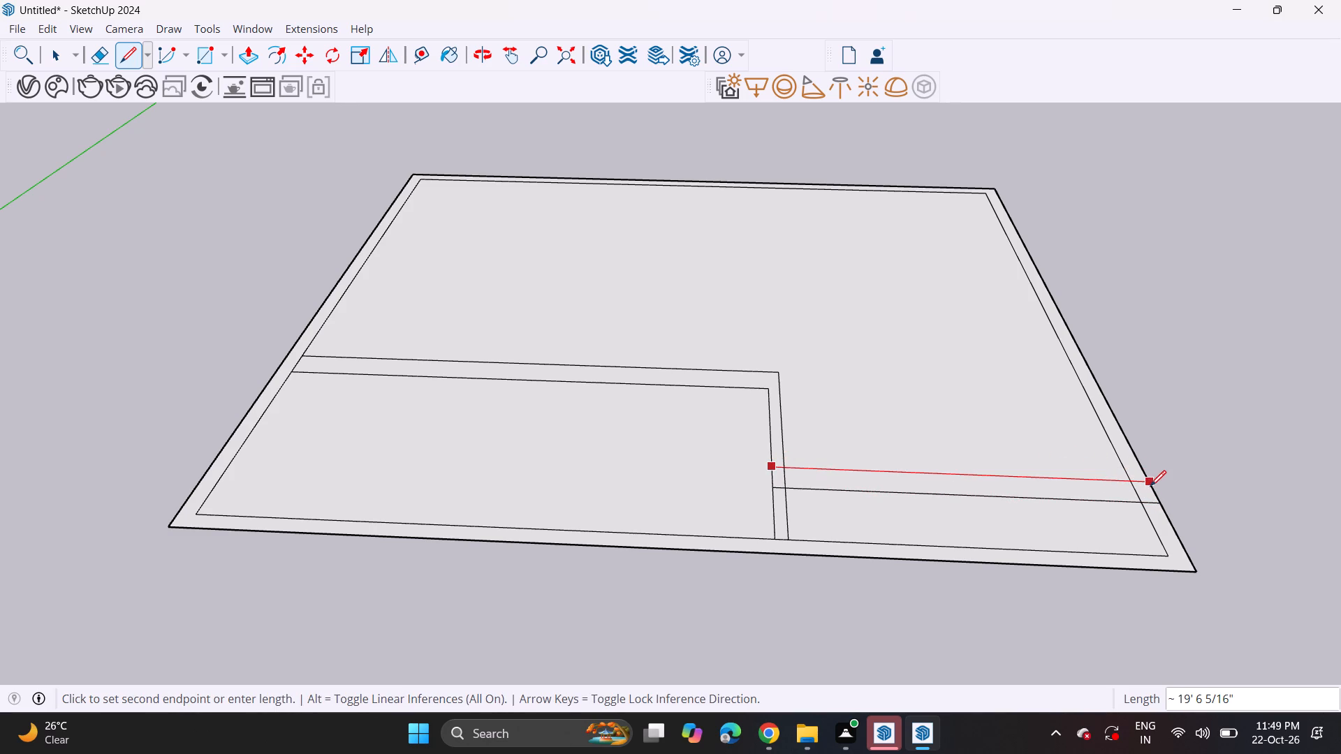
left_click(1150, 486)
Erase the wall line segments crossing the short partition at the L-shaped wall and at the outer side wall.
left_click(108, 66)
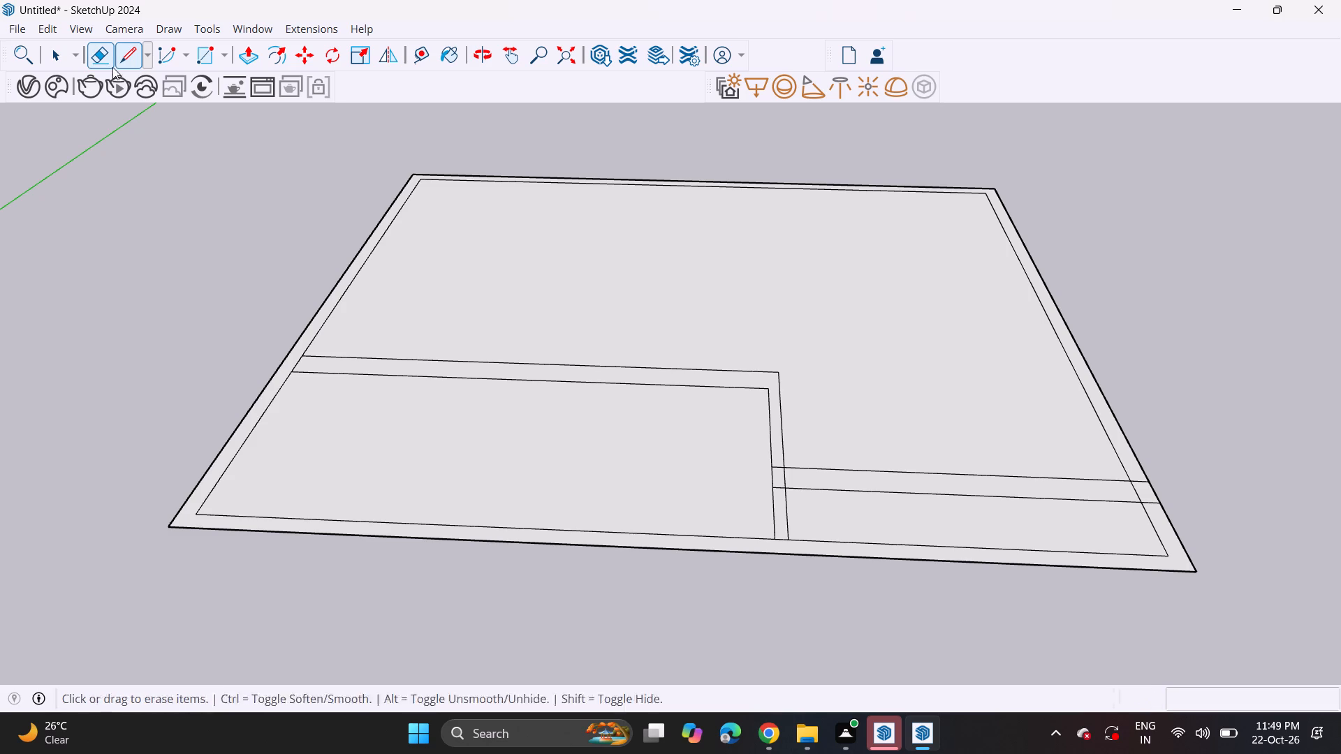
scroll(904, 542, "up", 5)
scroll(743, 441, "up", 4)
left_click_drag(708, 416, 701, 429)
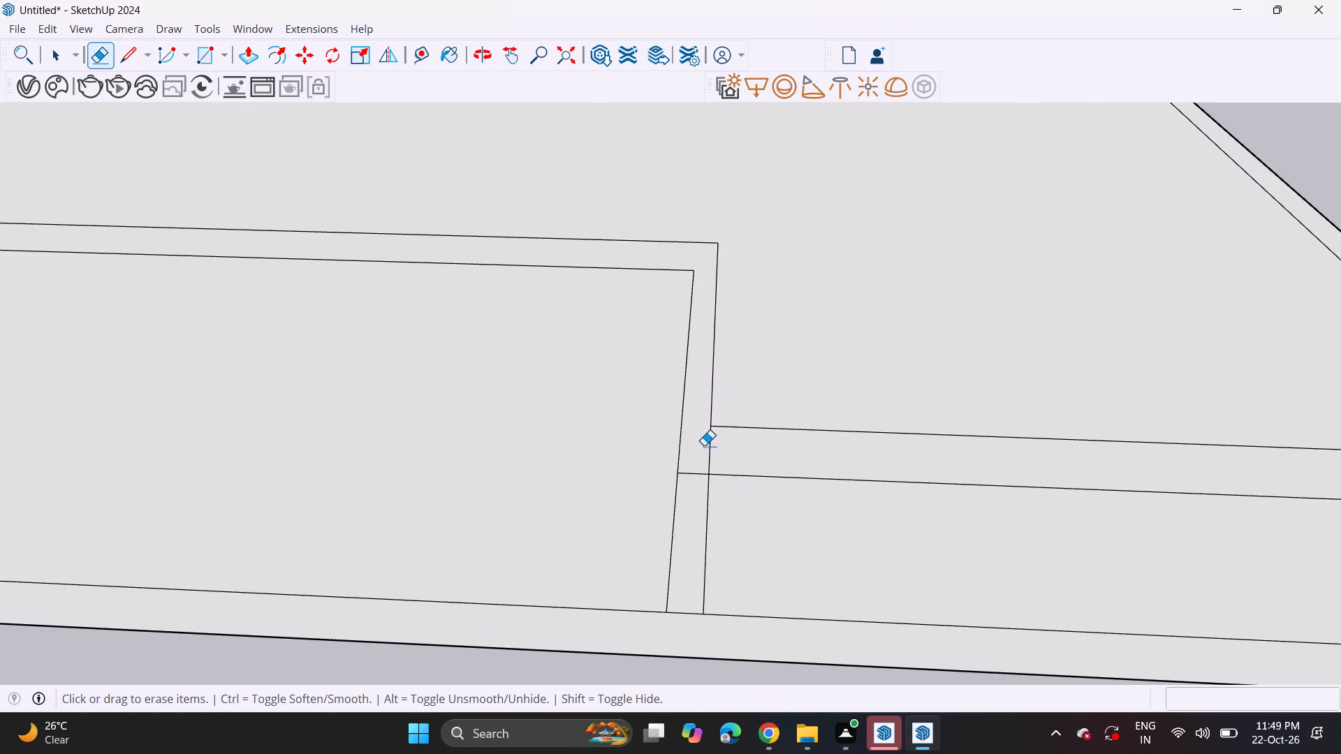
scroll(704, 445, "up", 1)
left_click_drag(704, 445, 721, 448)
scroll(728, 450, "down", 13)
scroll(1012, 436, "up", 9)
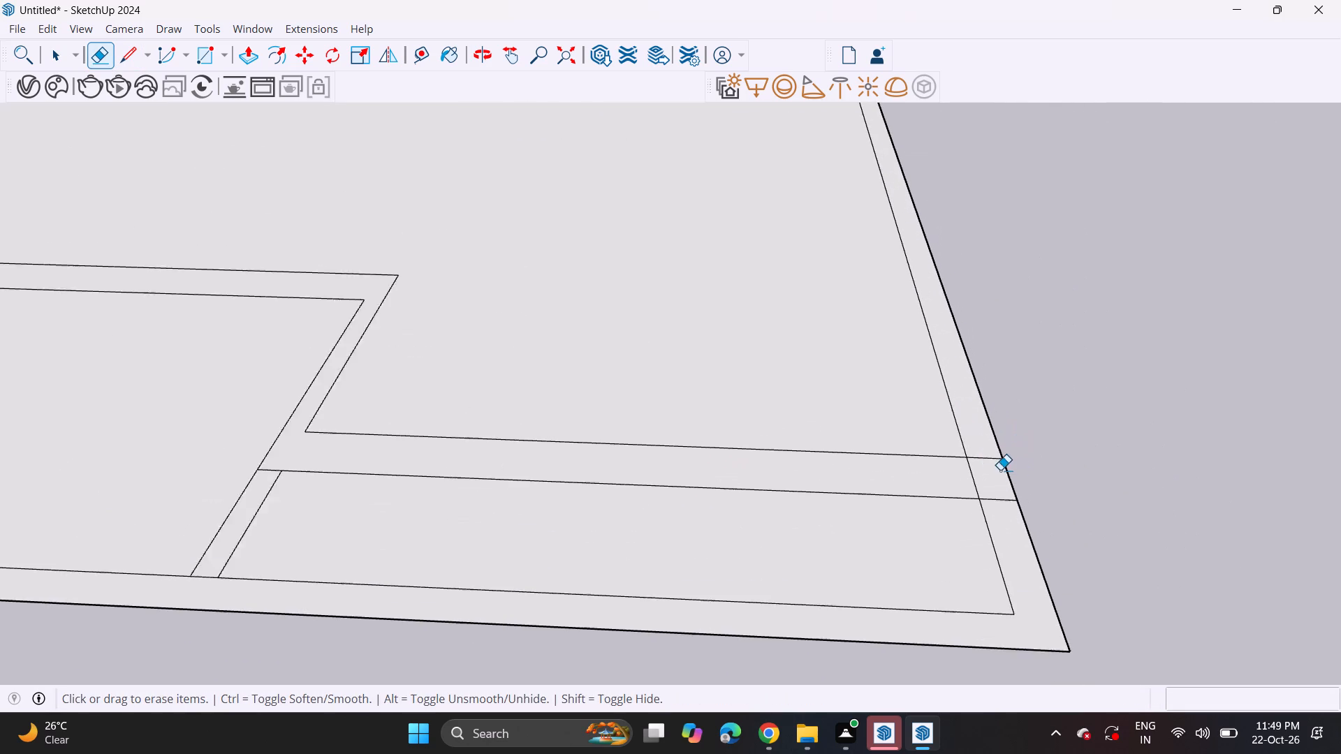
scroll(1000, 470, "up", 2)
left_click_drag(974, 450, 974, 465)
left_click(974, 473)
Erase the inner wall segment between the two partition lines where the L-shaped wall meets the outer side wall.
scroll(803, 487, "down", 13)
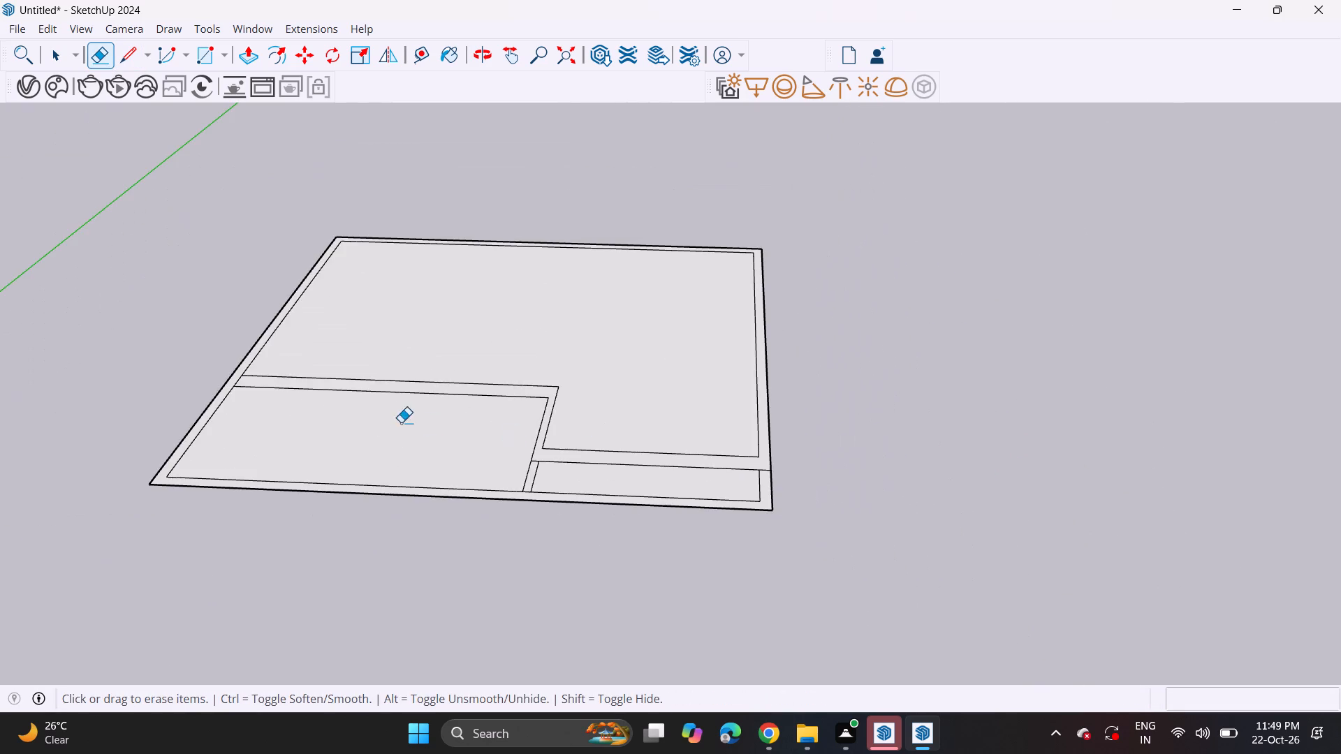
middle_click_drag(356, 409, 631, 457)
scroll(366, 414, "up", 3)
scroll(367, 413, "down", 1)
scroll(379, 412, "up", 8)
left_click(541, 431)
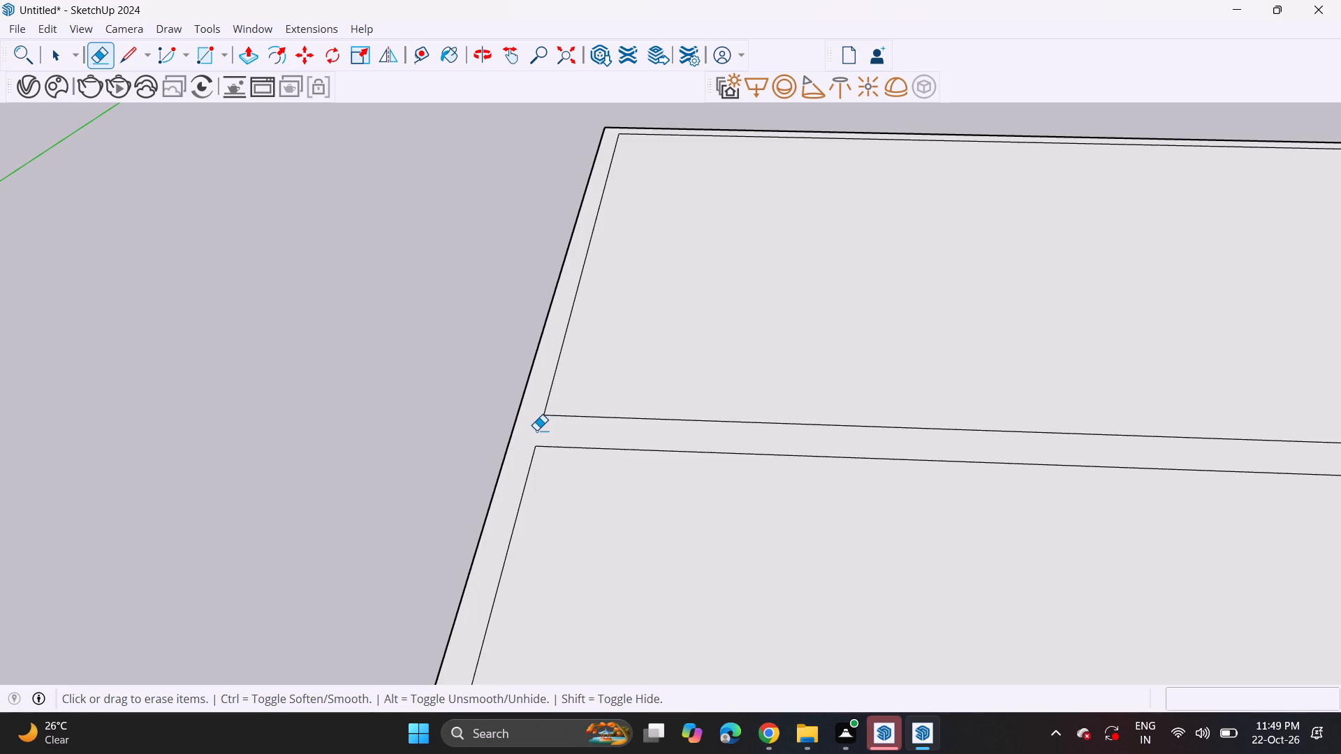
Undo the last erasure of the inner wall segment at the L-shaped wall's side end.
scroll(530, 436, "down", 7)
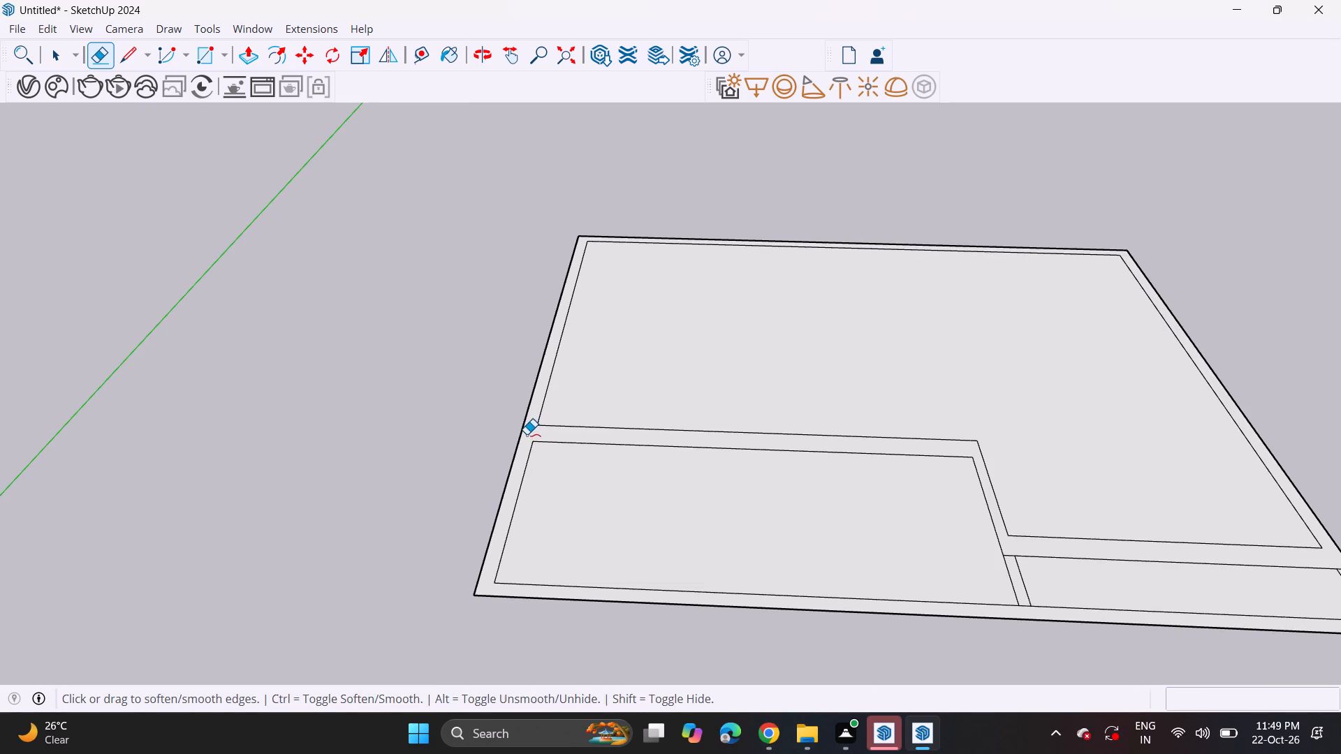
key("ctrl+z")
Draw a line about 11 1/4" long across the outer side wall strip, aligned with the outer line of the front partition.
key("a")
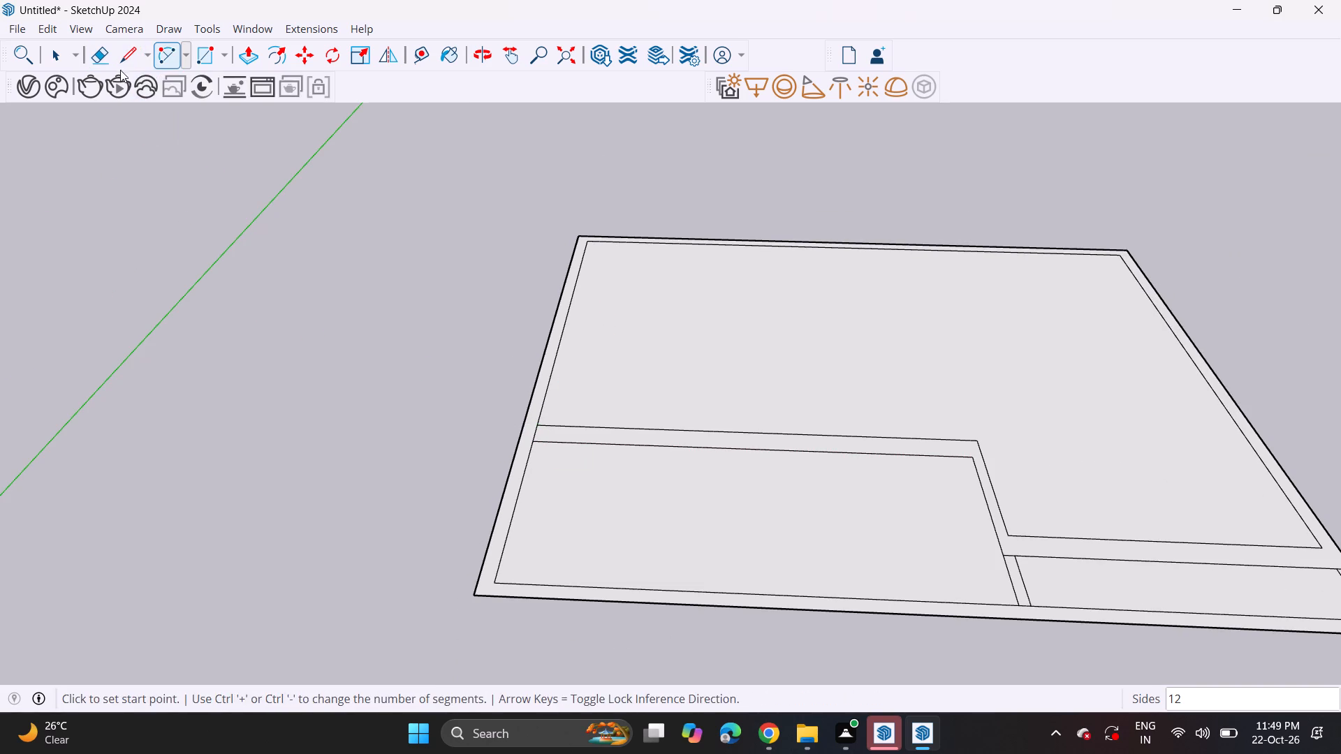
left_click(124, 45)
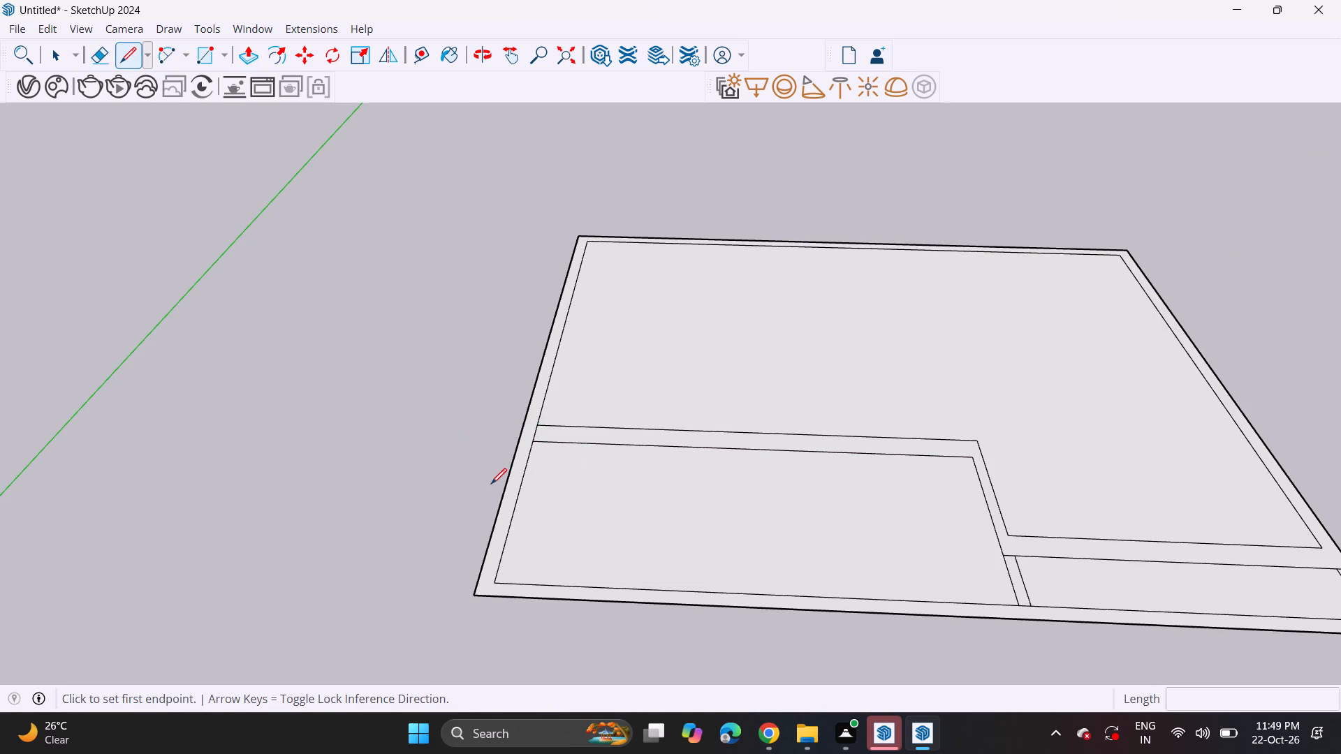
left_click(506, 538)
left_click(491, 529)
Erase the inner wall segment between the two partition lines where the L-shaped wall meets the side wall.
left_click(96, 47)
scroll(492, 347, "up", 3)
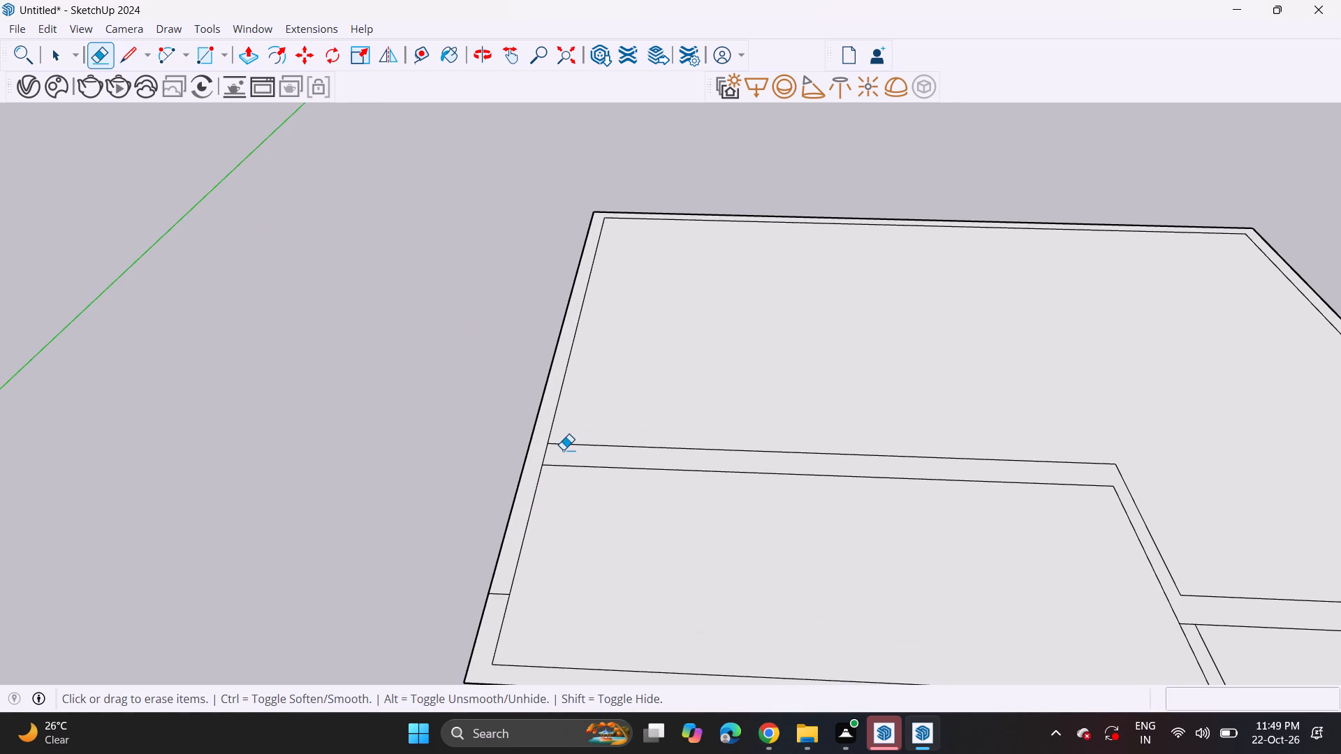
left_click(546, 448)
Push/Pull the connected wall outline up to a height of 10'.
scroll(528, 440, "down", 6)
middle_click_drag(557, 433, 391, 426, "shift")
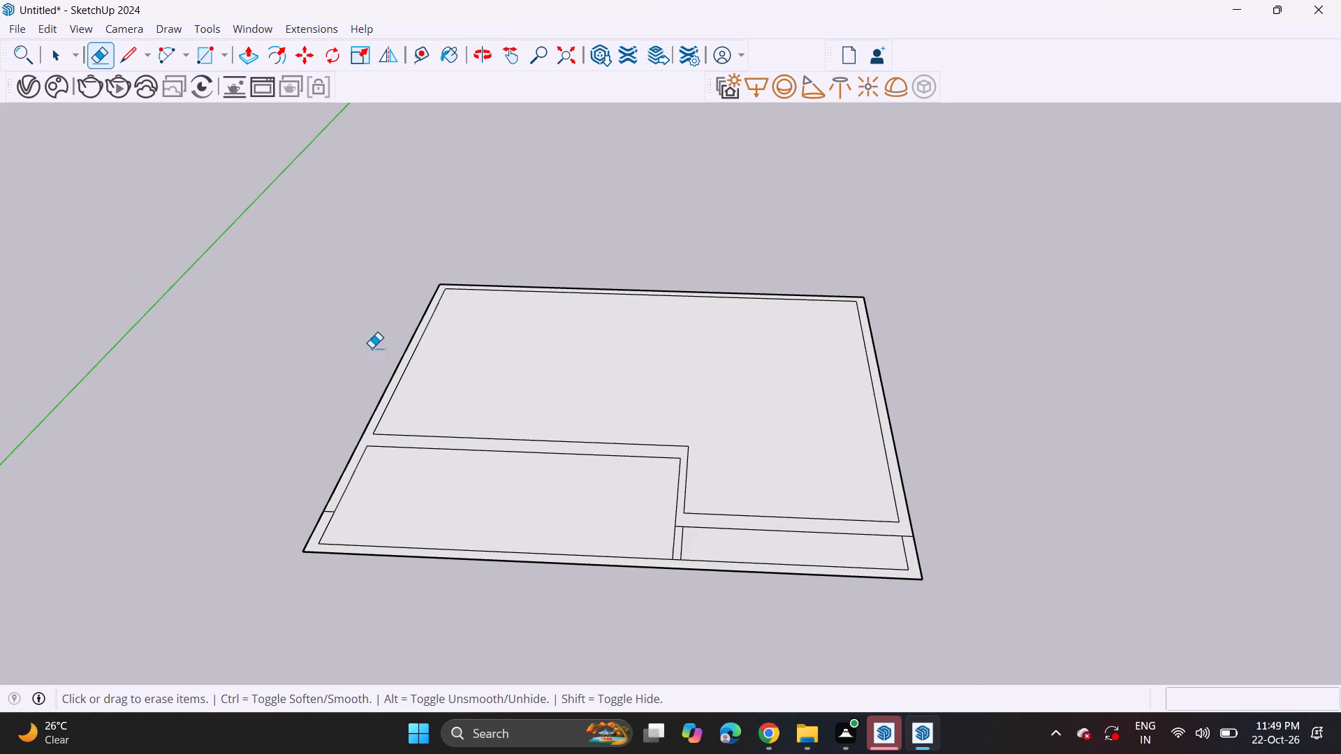
left_click(242, 54)
left_click(350, 464)
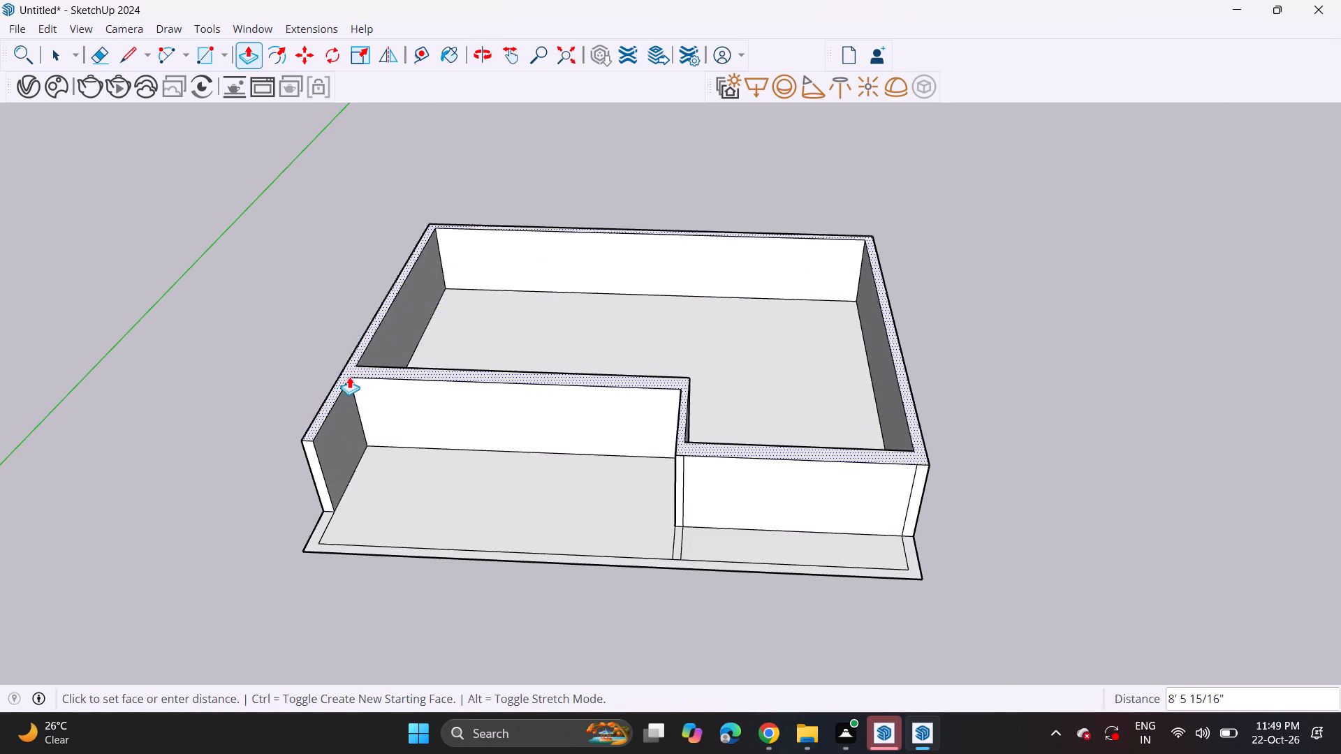
type("10'")
key("Return")
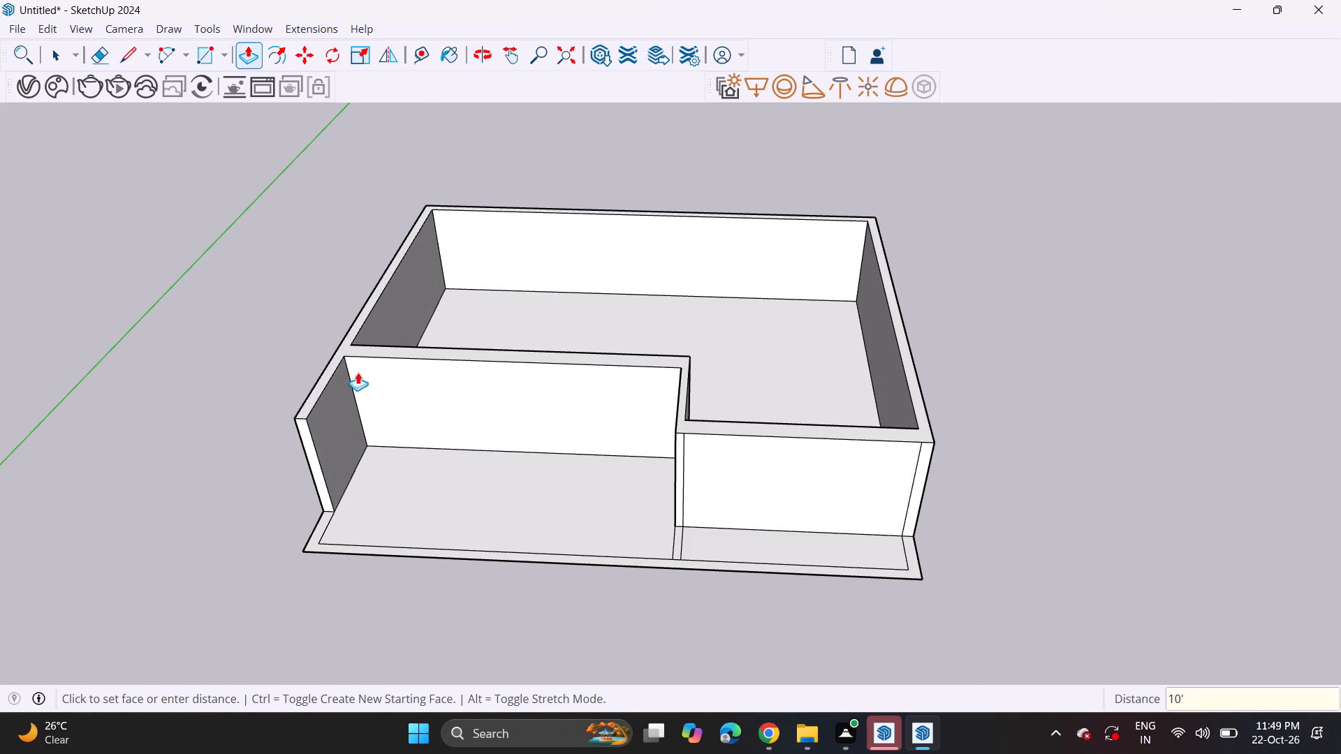
Push/Pull the top face of the walls further up by a freehand amount to make the storey taller.
middle_click_drag(393, 411, 469, 148)
scroll(467, 258, "down", 3)
middle_click_drag(504, 271, 479, 317)
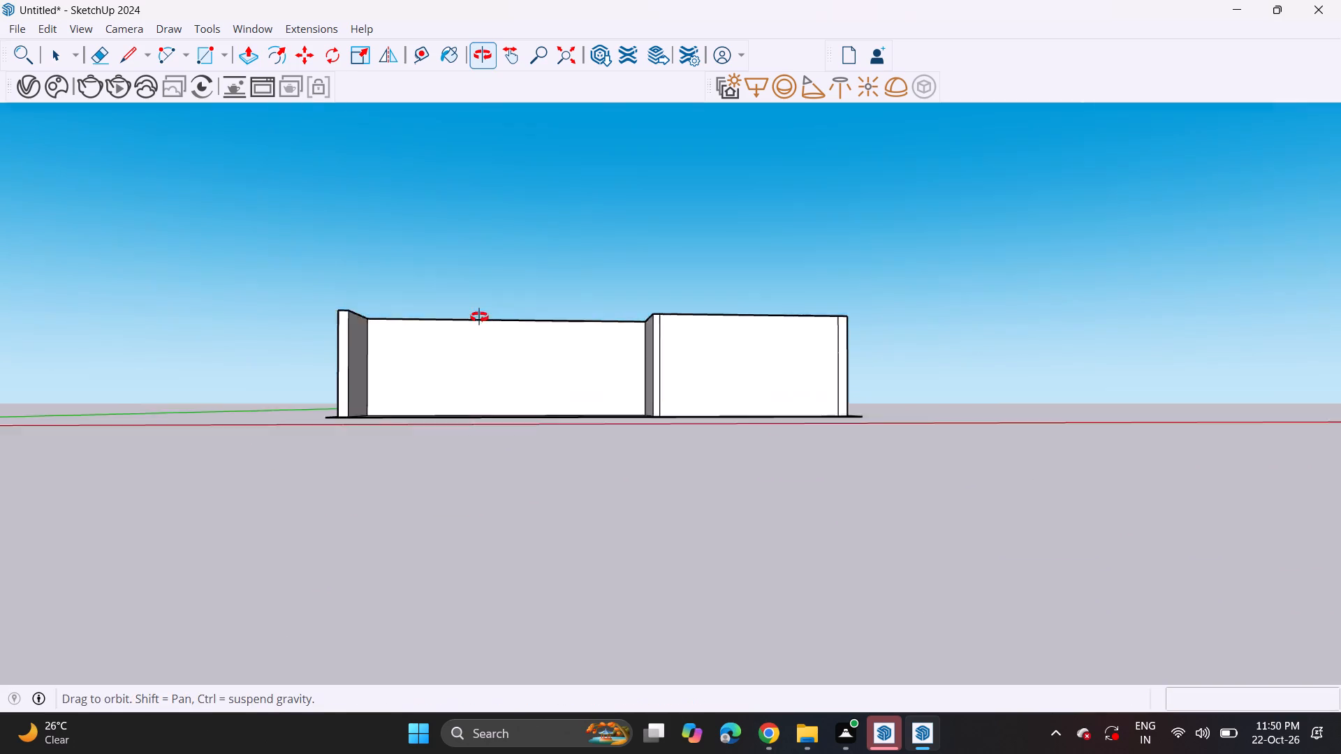
middle_click_drag(479, 317, 444, 406)
scroll(501, 272, "up", 1)
middle_click_drag(501, 272, 511, 384)
scroll(519, 393, "down", 1)
scroll(468, 446, "up", 5)
left_click(360, 425)
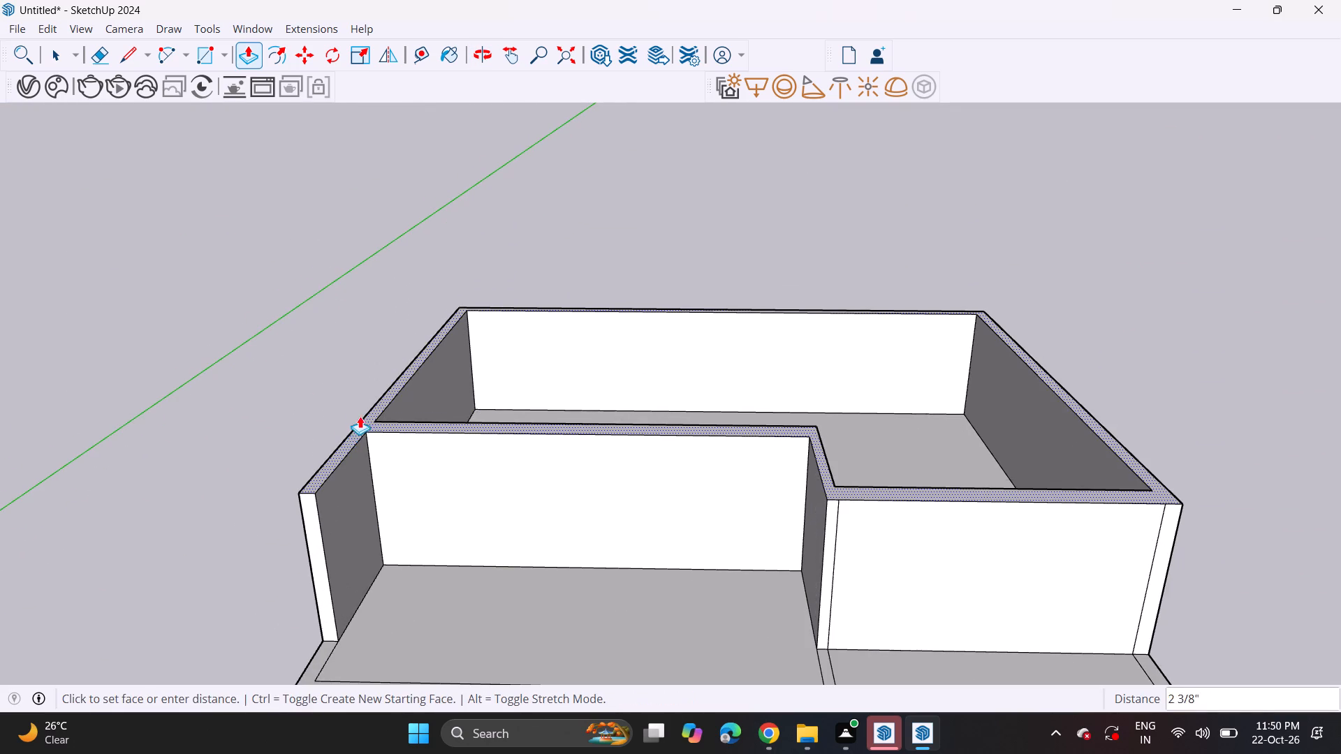
left_click(354, 367)
Draw an upright rotated rectangle 49' 2 5/8" long and 6" high on the rear wall's outer top edge.
scroll(569, 258, "down", 3)
middle_click_drag(569, 256, 569, 346)
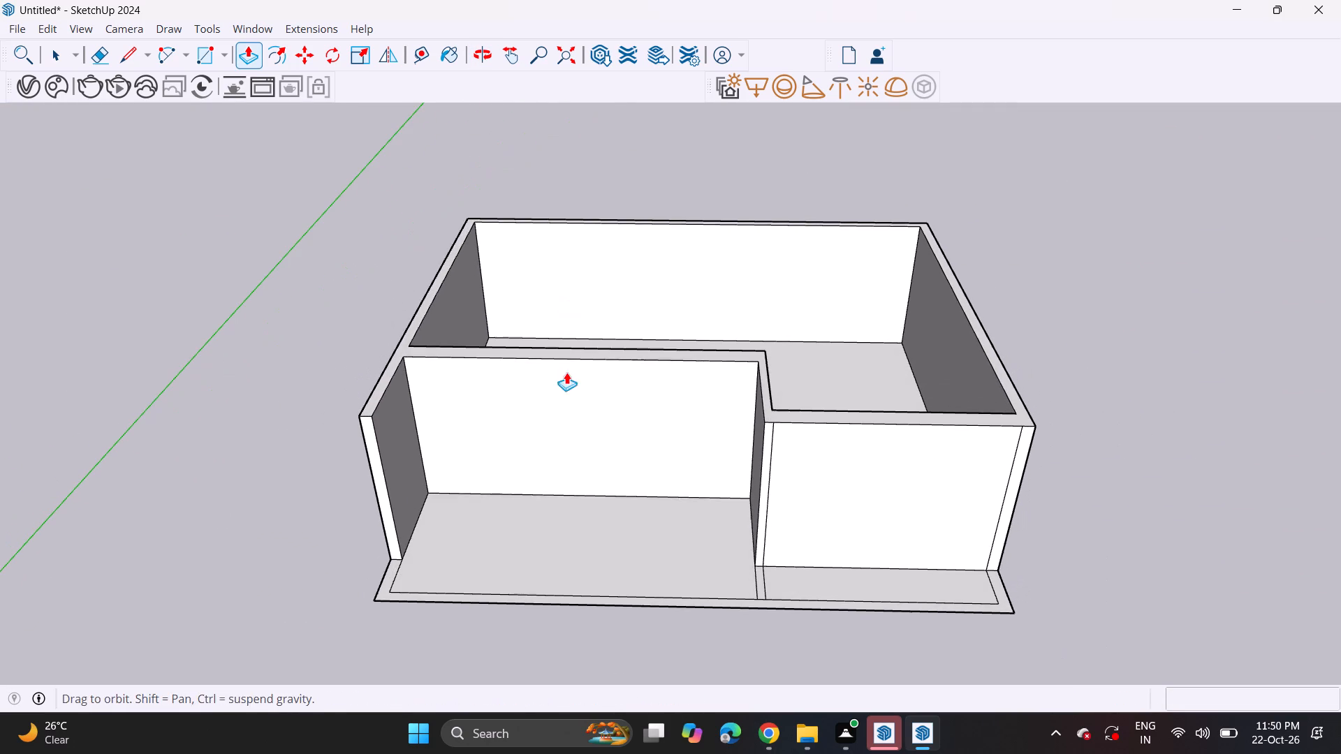
left_click(219, 53)
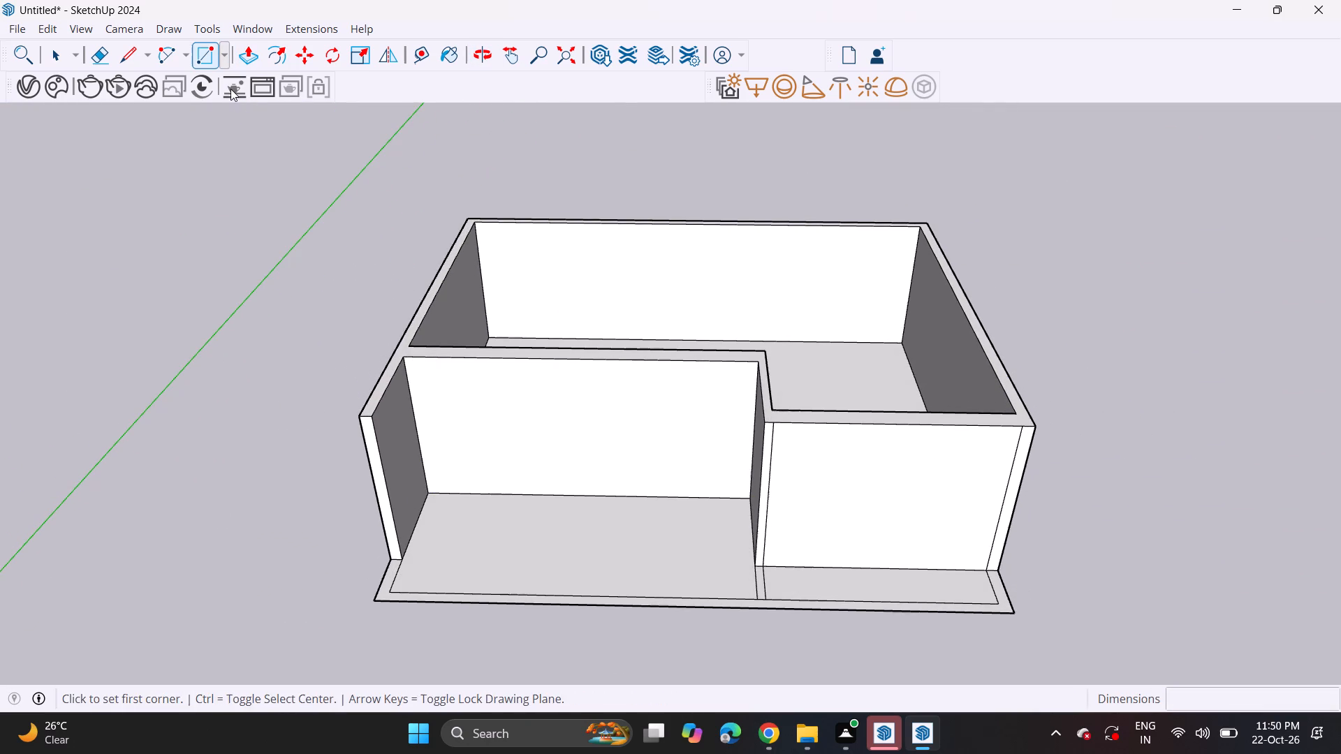
left_click(221, 61)
left_click(240, 111)
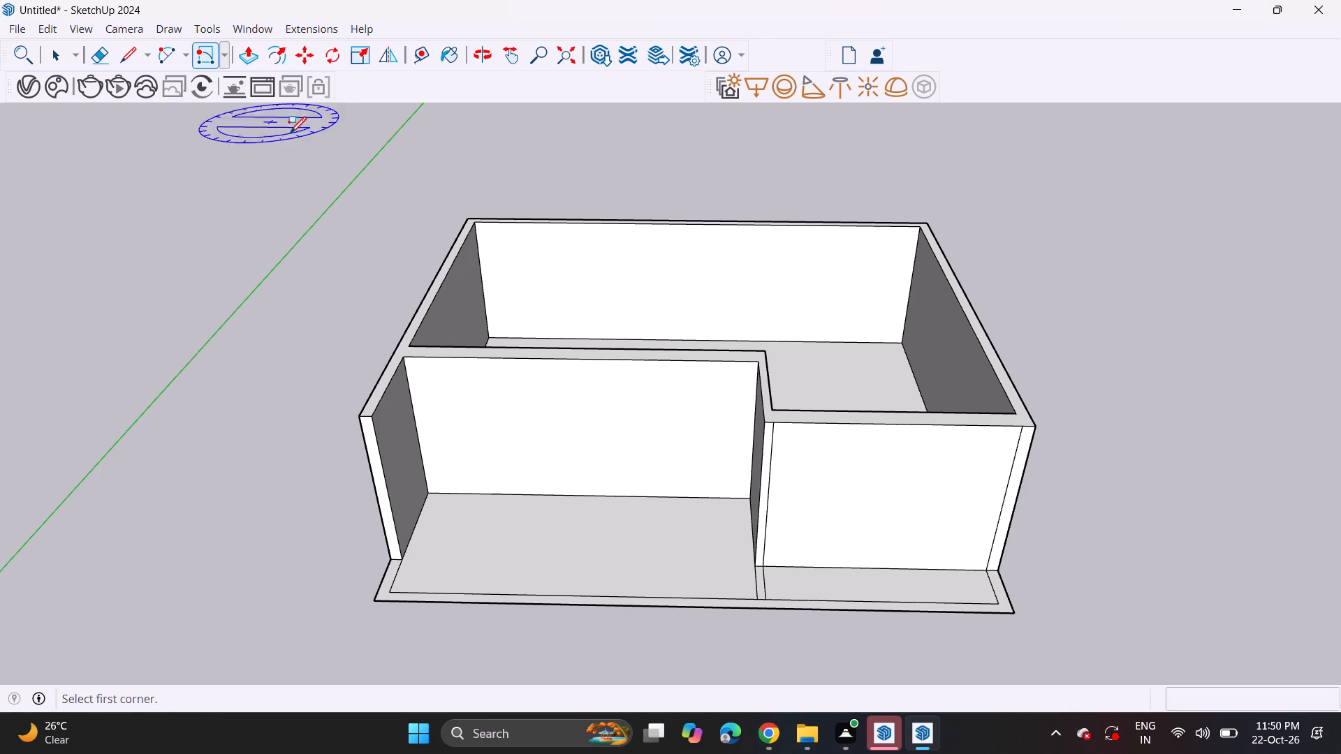
left_click(467, 221)
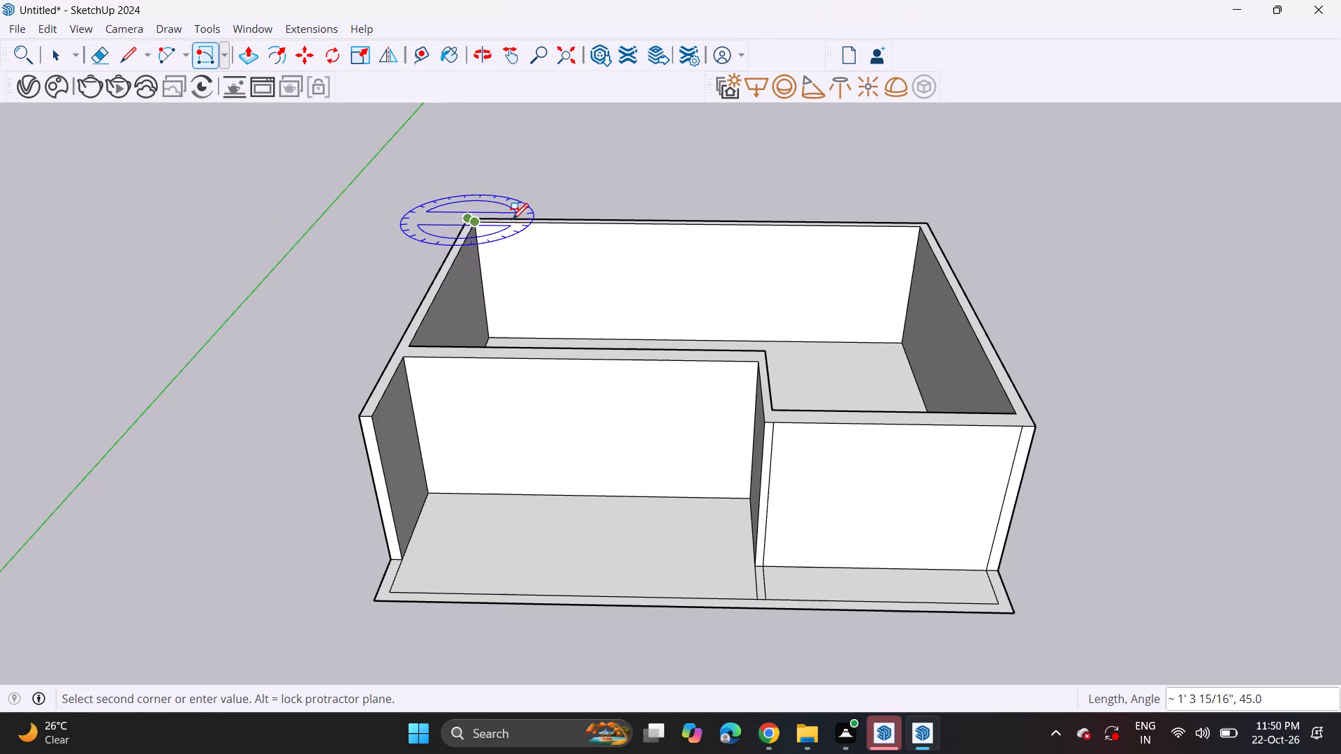
left_click(928, 220)
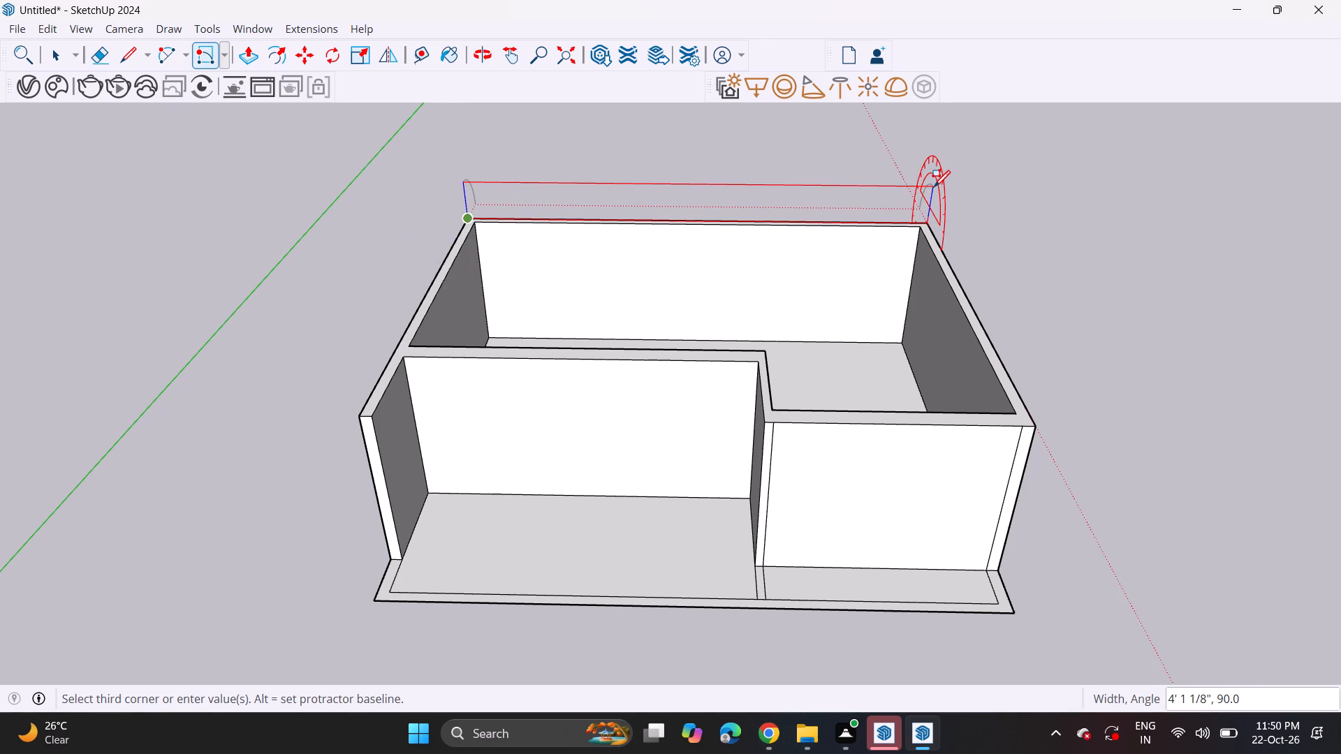
key("6")
key("Return")
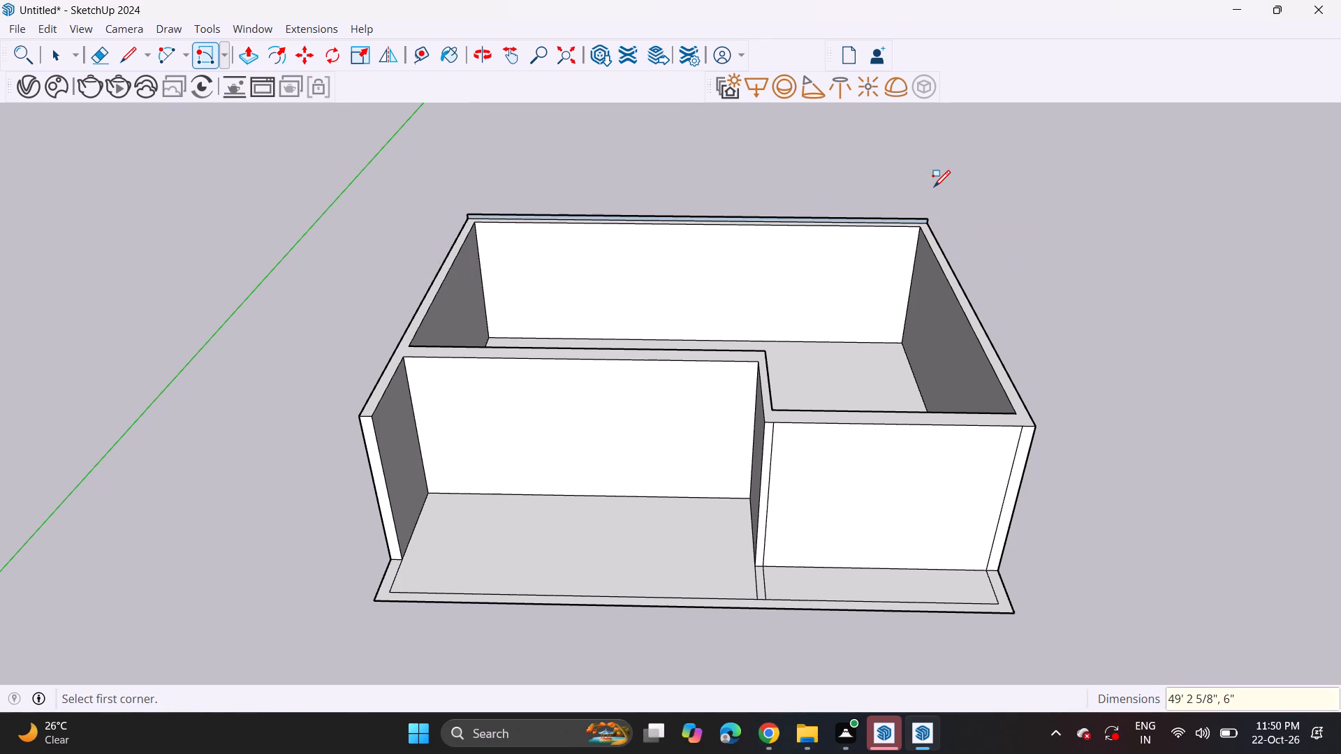
Push/Pull the 6" high rectangle about 37' 10" forward to the side wall's front face, forming the roof slab.
left_click(245, 54)
left_click(489, 215)
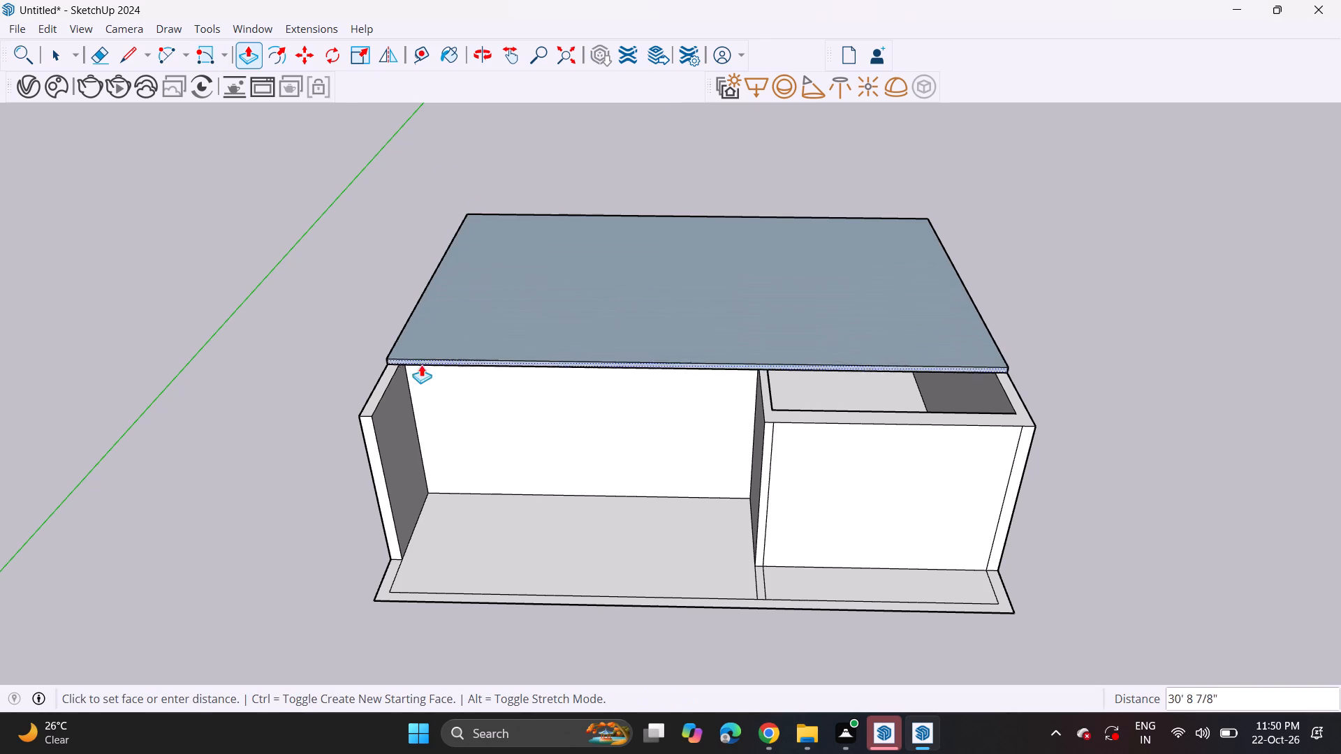
middle_click_drag(422, 424, 741, 258)
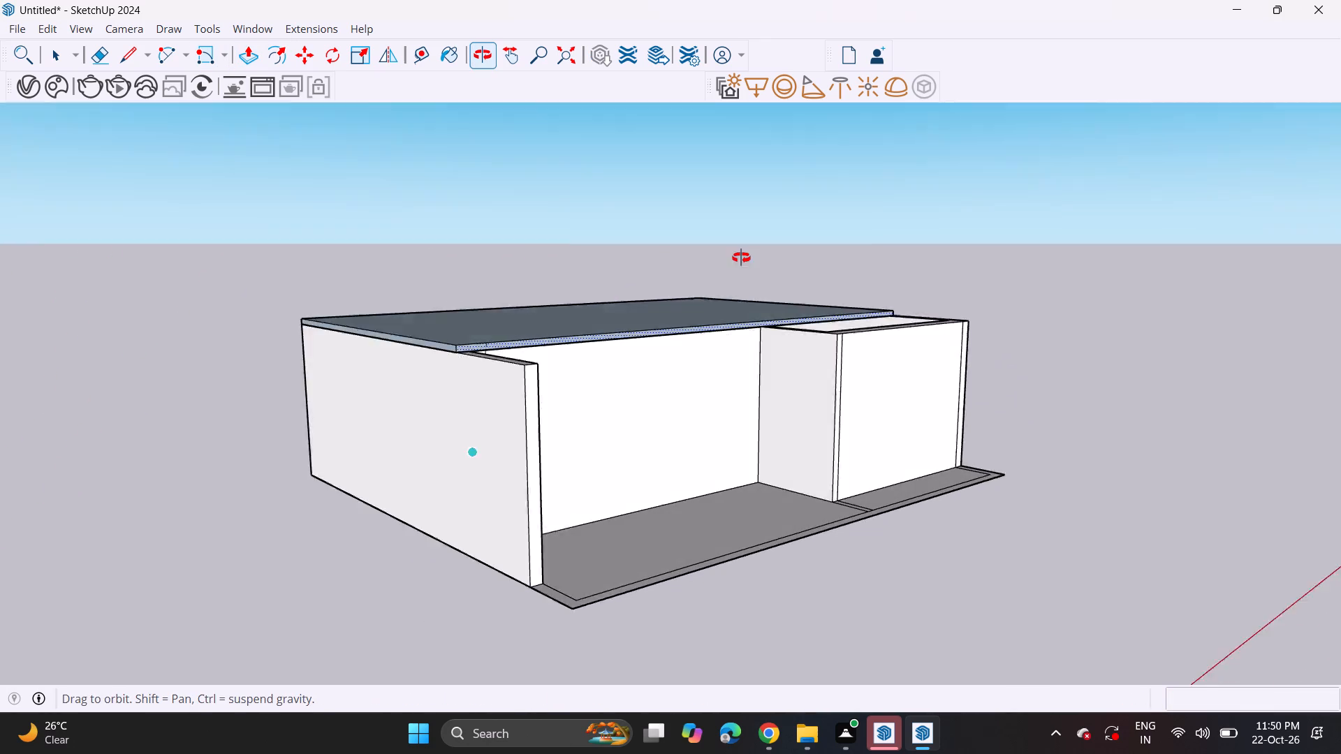
middle_click_drag(741, 258, 747, 255)
left_click(594, 406)
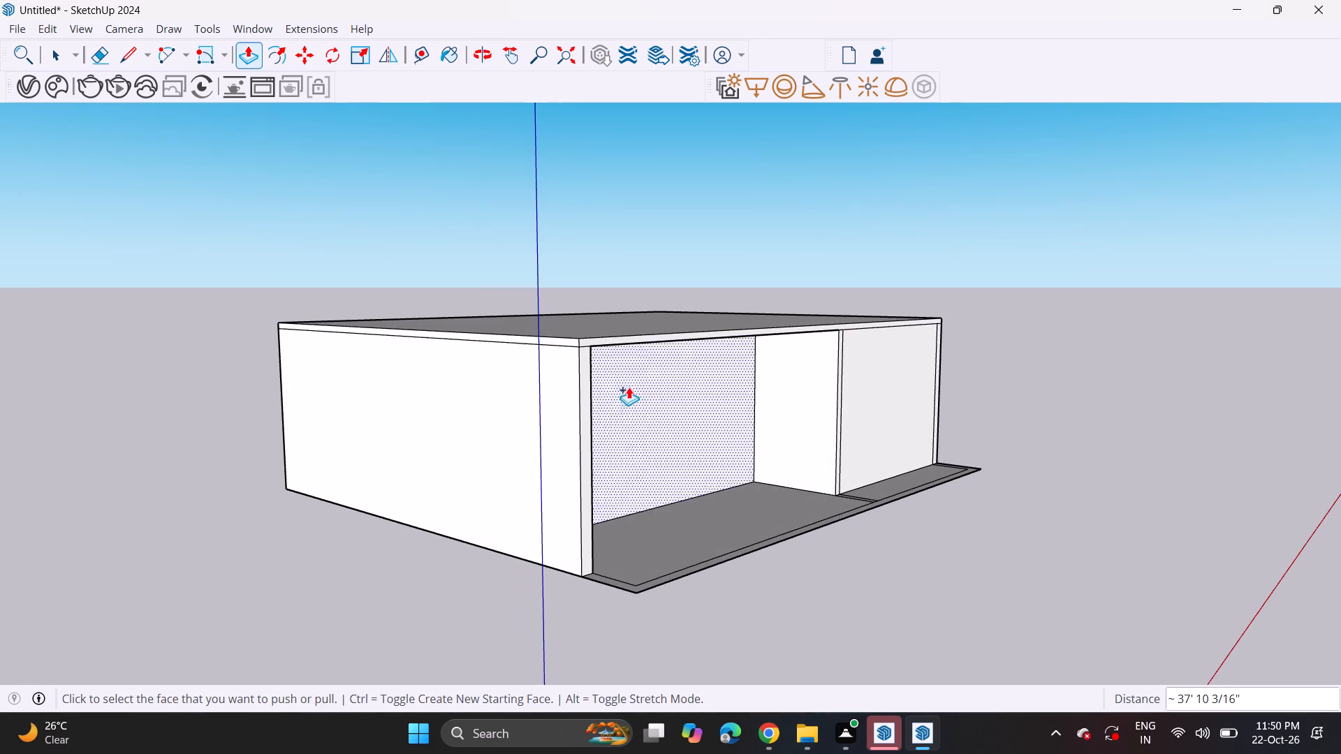
Examine the roof slab, front recess and walls from several angles.
middle_click_drag(859, 351, 394, 387)
scroll(391, 378, "down", 5)
middle_click_drag(406, 376, 643, 496)
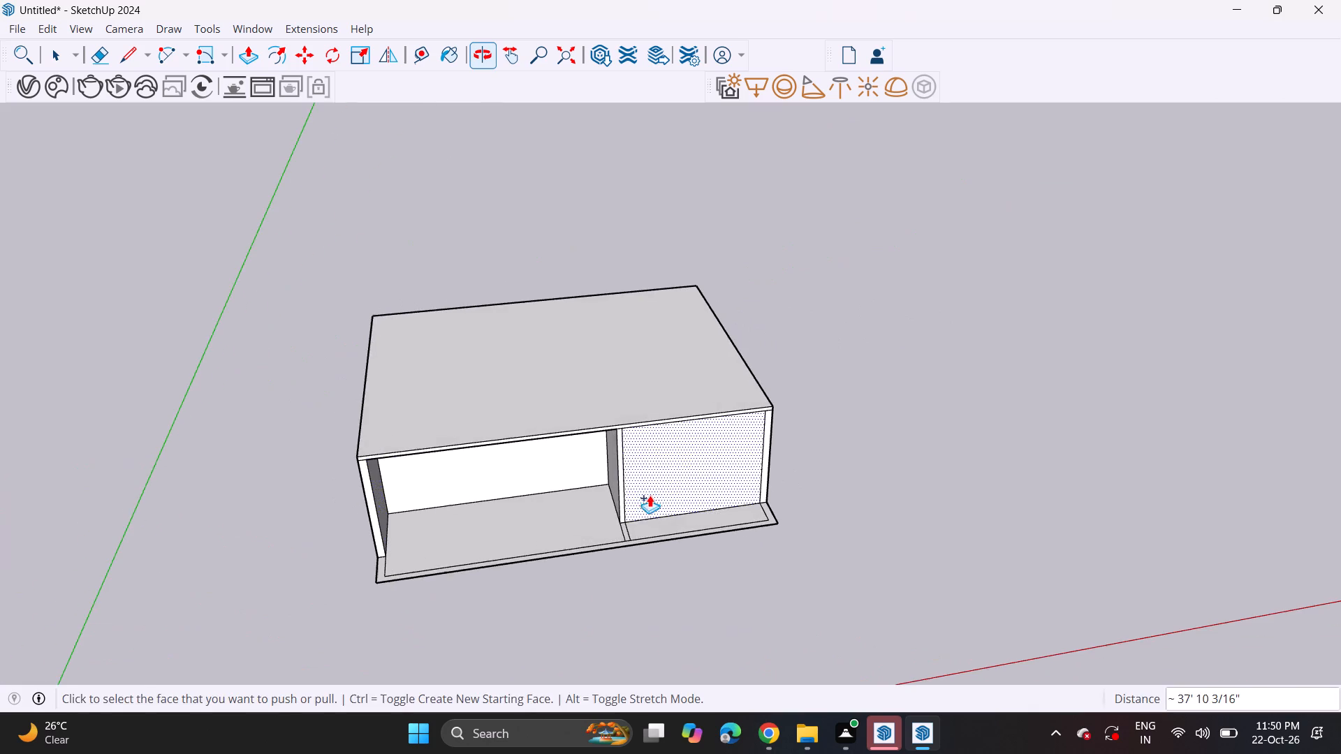
middle_click_drag(587, 439, 780, 451, "shift")
middle_click_drag(800, 455, 582, 409)
scroll(587, 407, "up", 3)
middle_click_drag(603, 422, 622, 423)
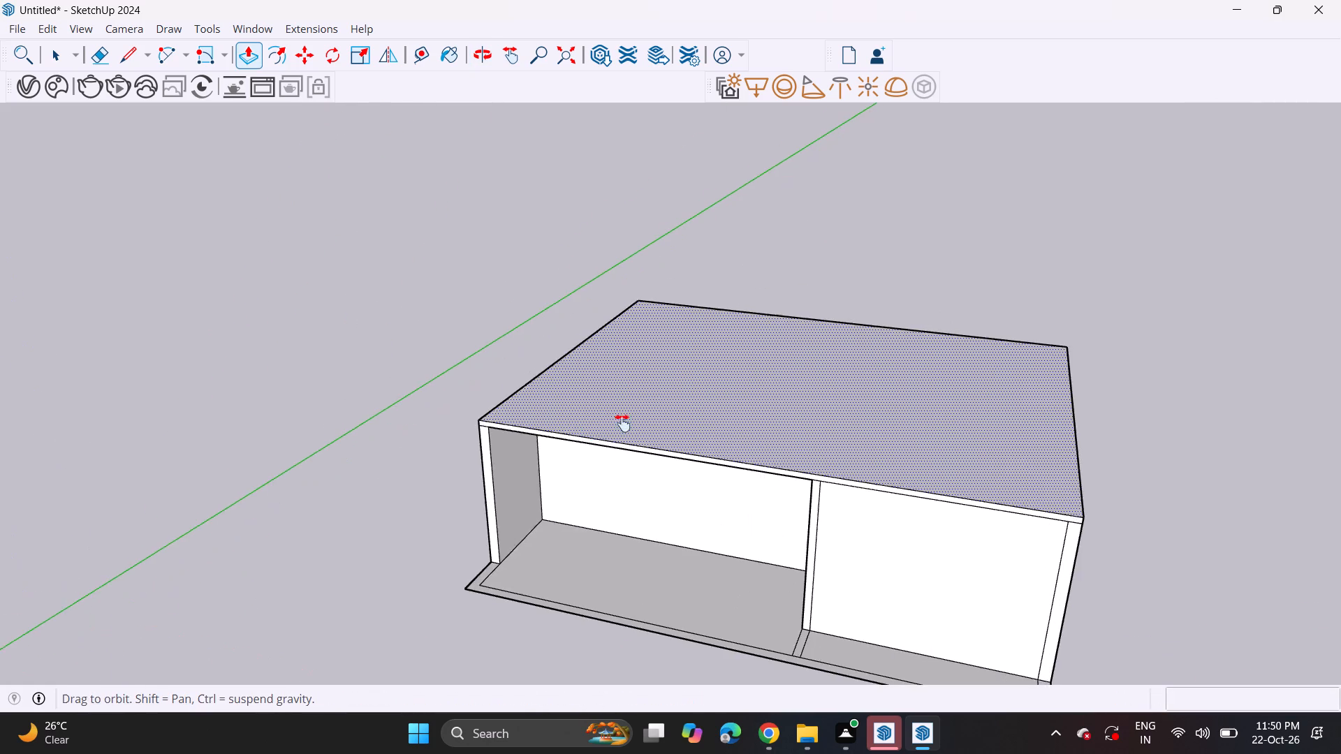
middle_click_drag(622, 423, 498, 293)
scroll(643, 420, "up", 1, "shift")
middle_click_drag(495, 297, 569, 331)
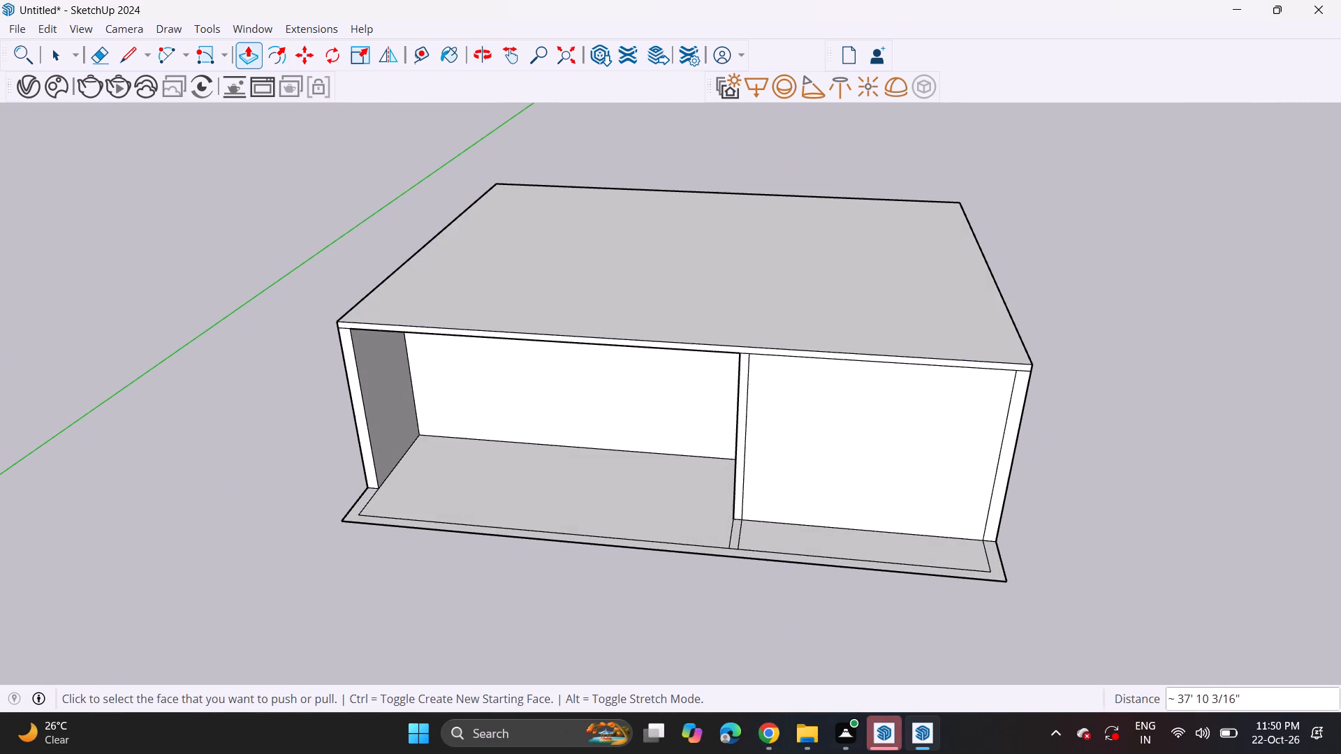
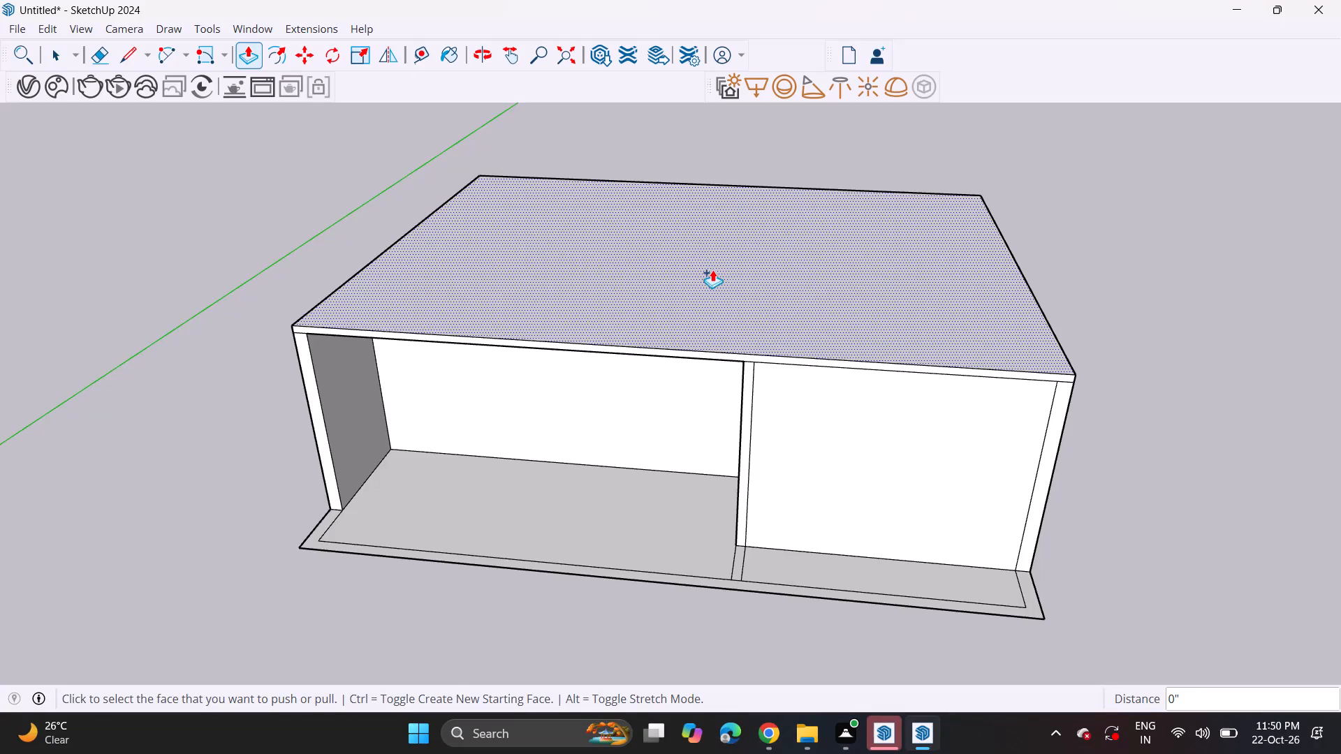
Offset the outline of the roof slab's top face slightly inward by a freehand amount.
scroll(692, 265, "down", 2)
middle_click_drag(277, 364, 325, 406)
middle_click_drag(425, 334, 508, 421, "shift")
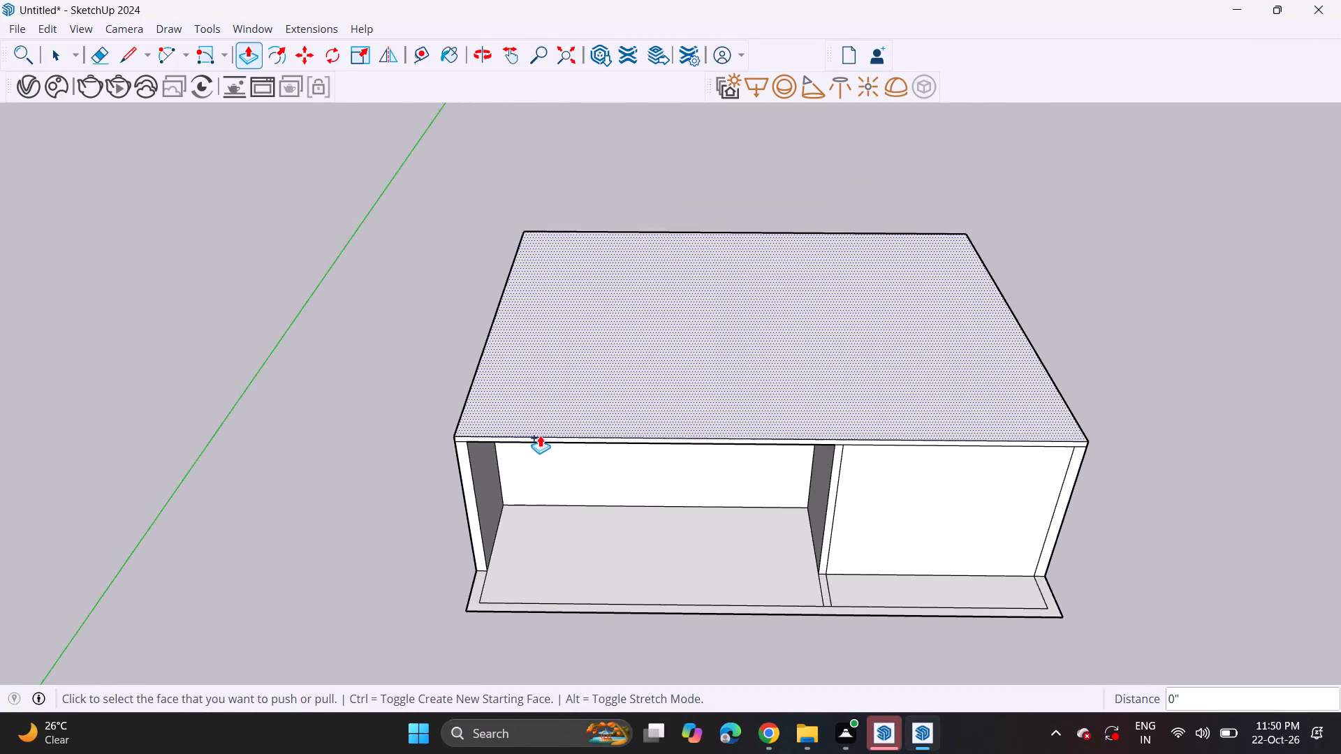
scroll(540, 435, "up", 1)
middle_click(540, 435)
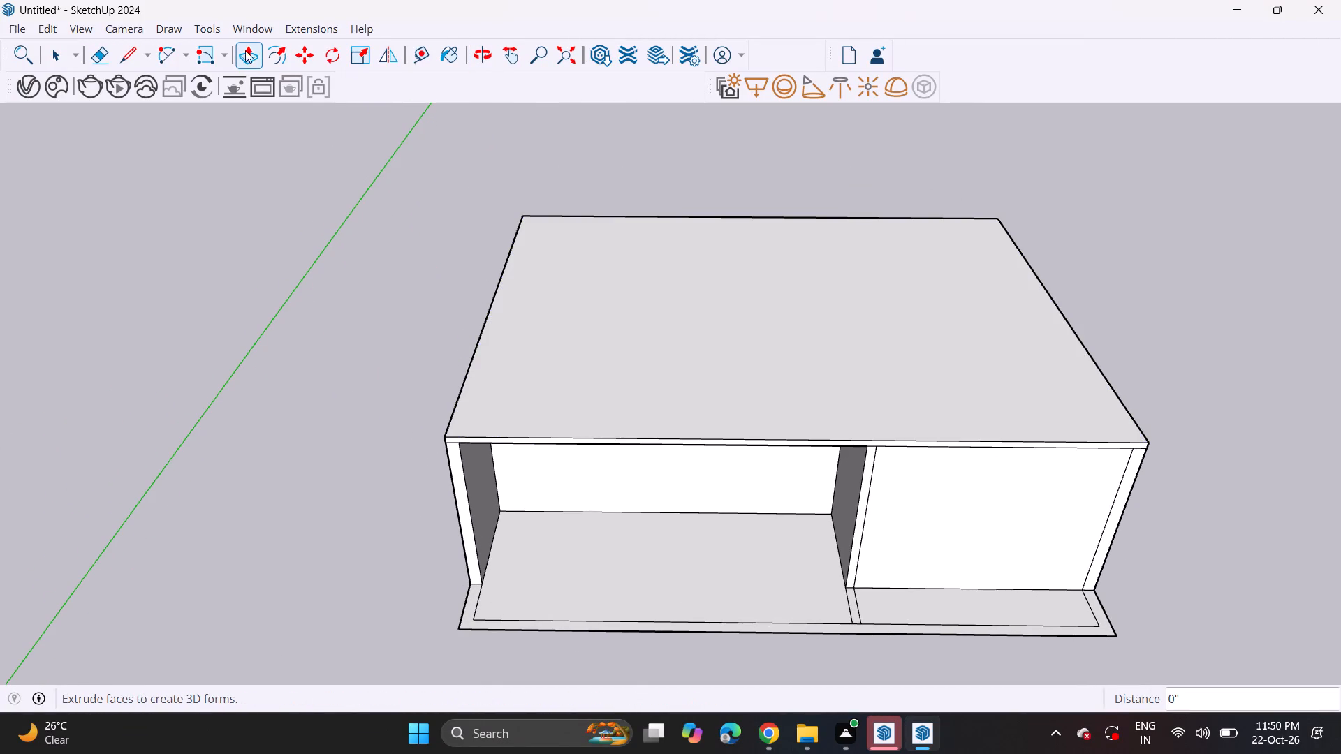
left_click(134, 52)
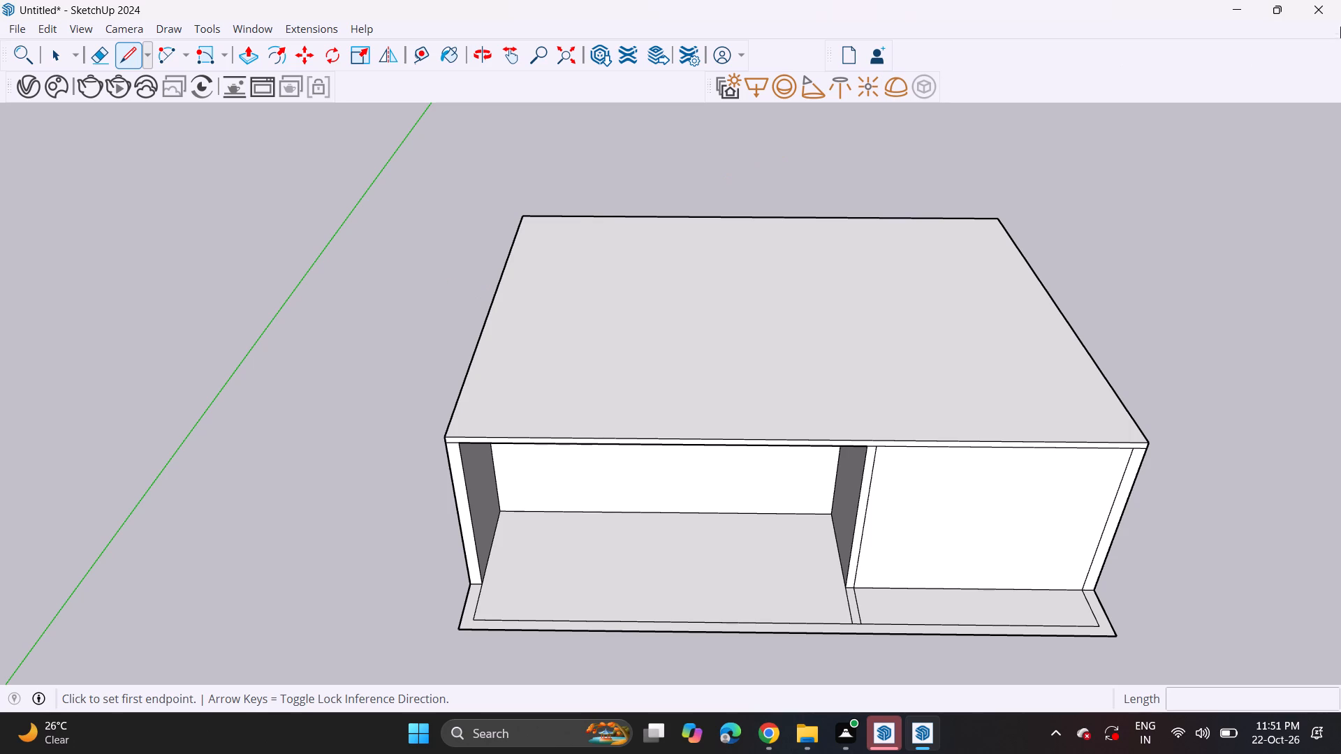
left_click(279, 54)
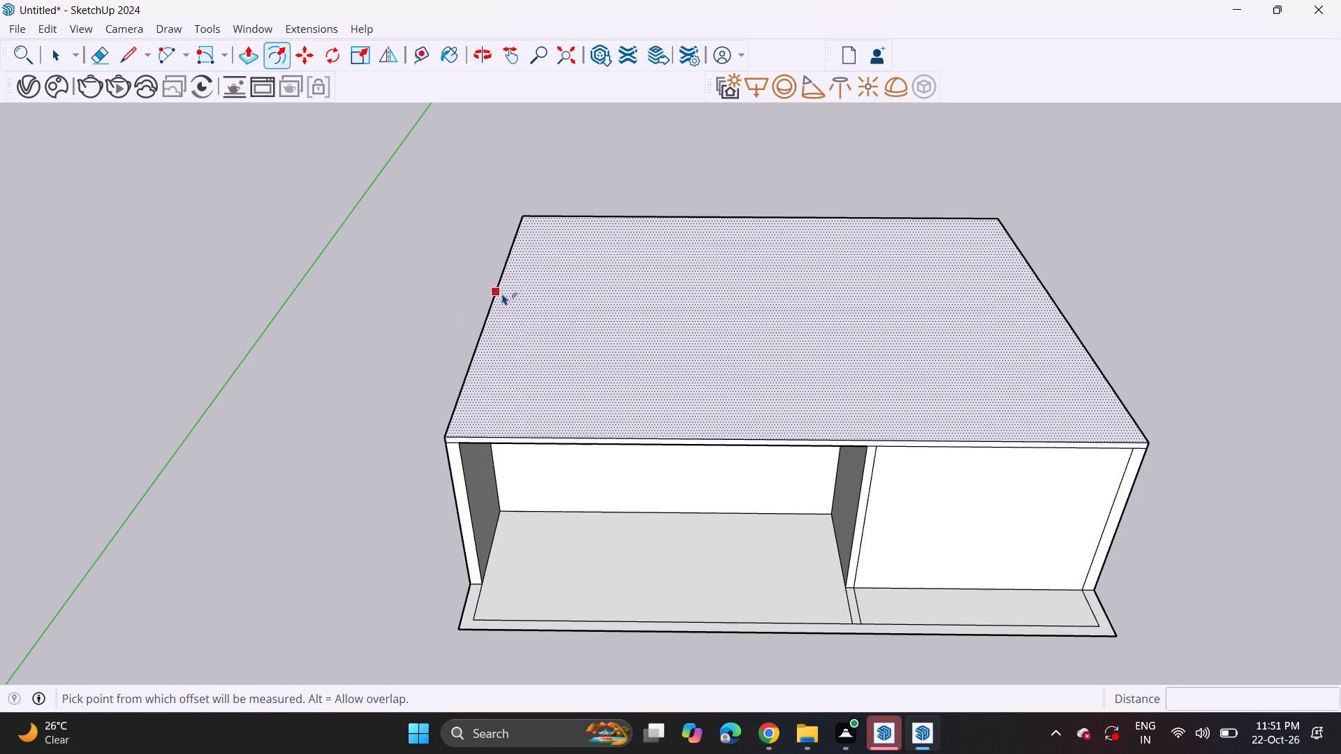
left_click(502, 293)
left_click(506, 300)
middle_click_drag(548, 275, 543, 351)
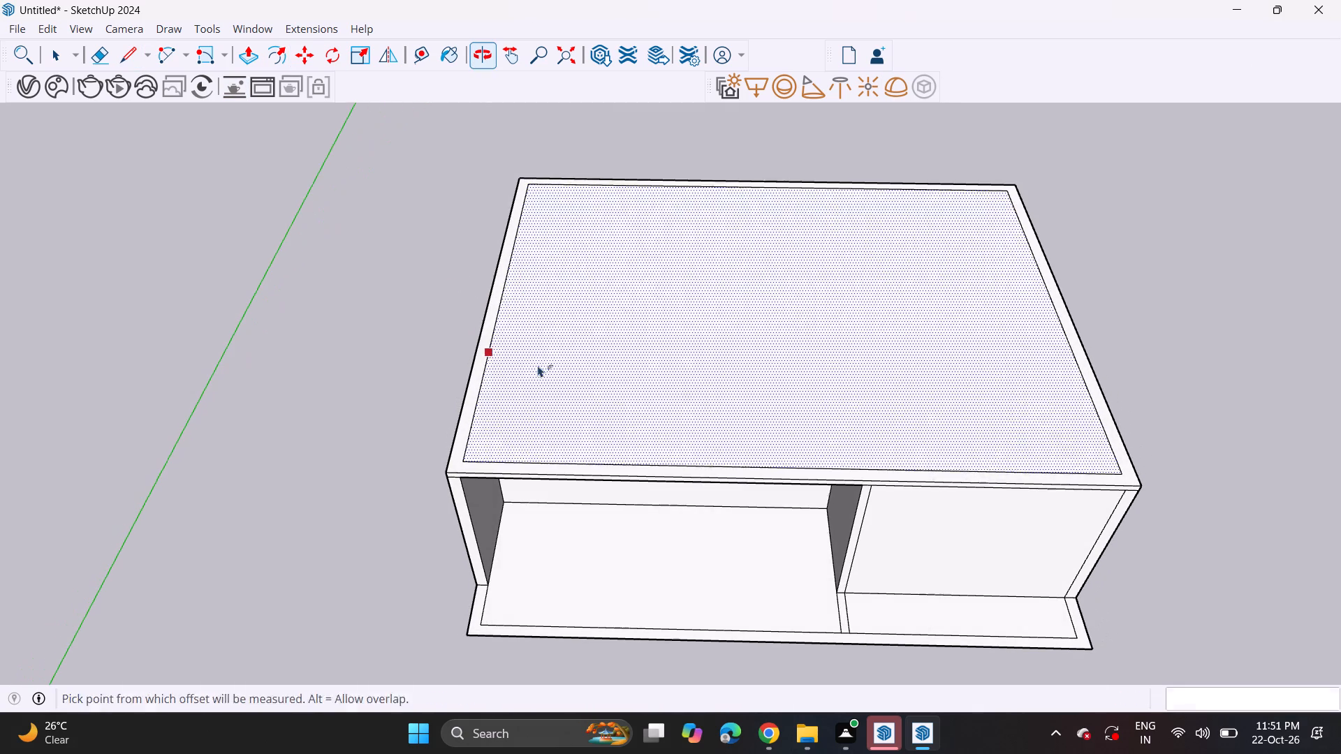
Draw two closely spaced parallel lines 49' 2 5/8" long across the slab's top, from side edge to side edge.
left_click(133, 64)
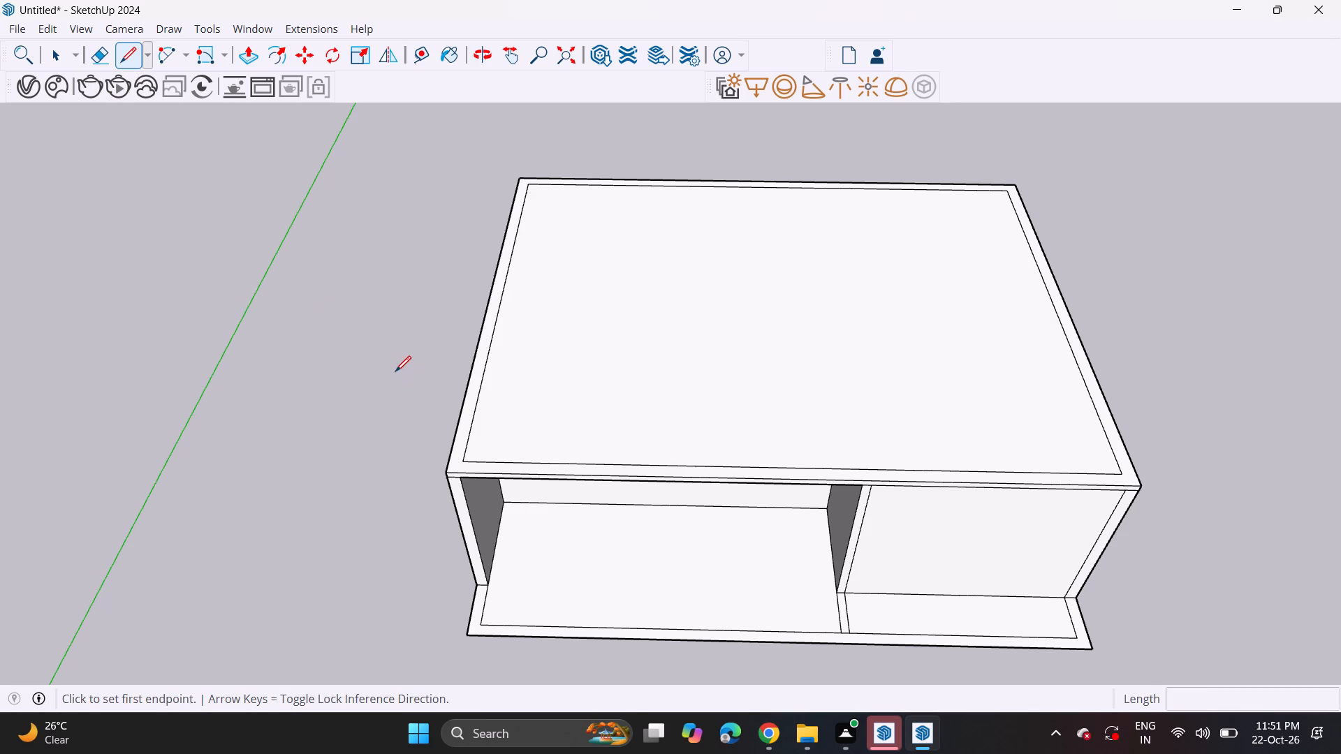
left_click(471, 374)
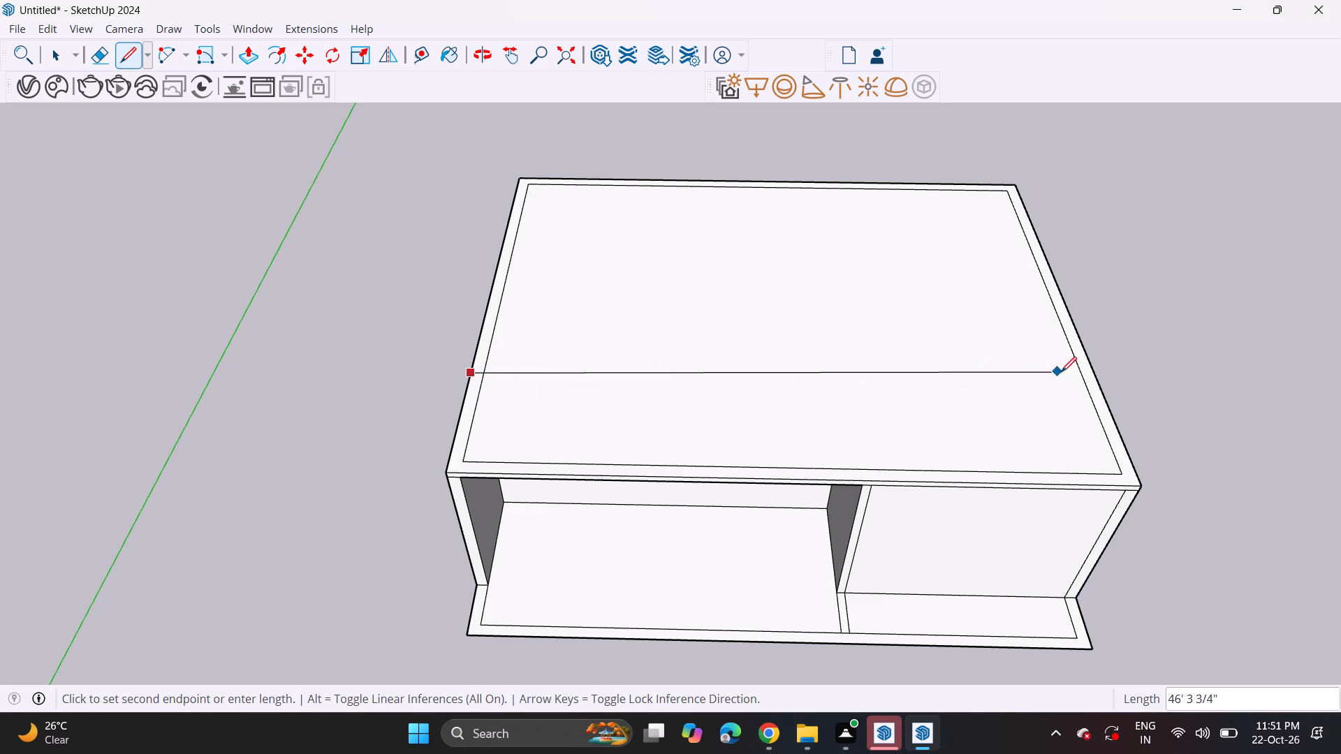
left_click(1096, 378)
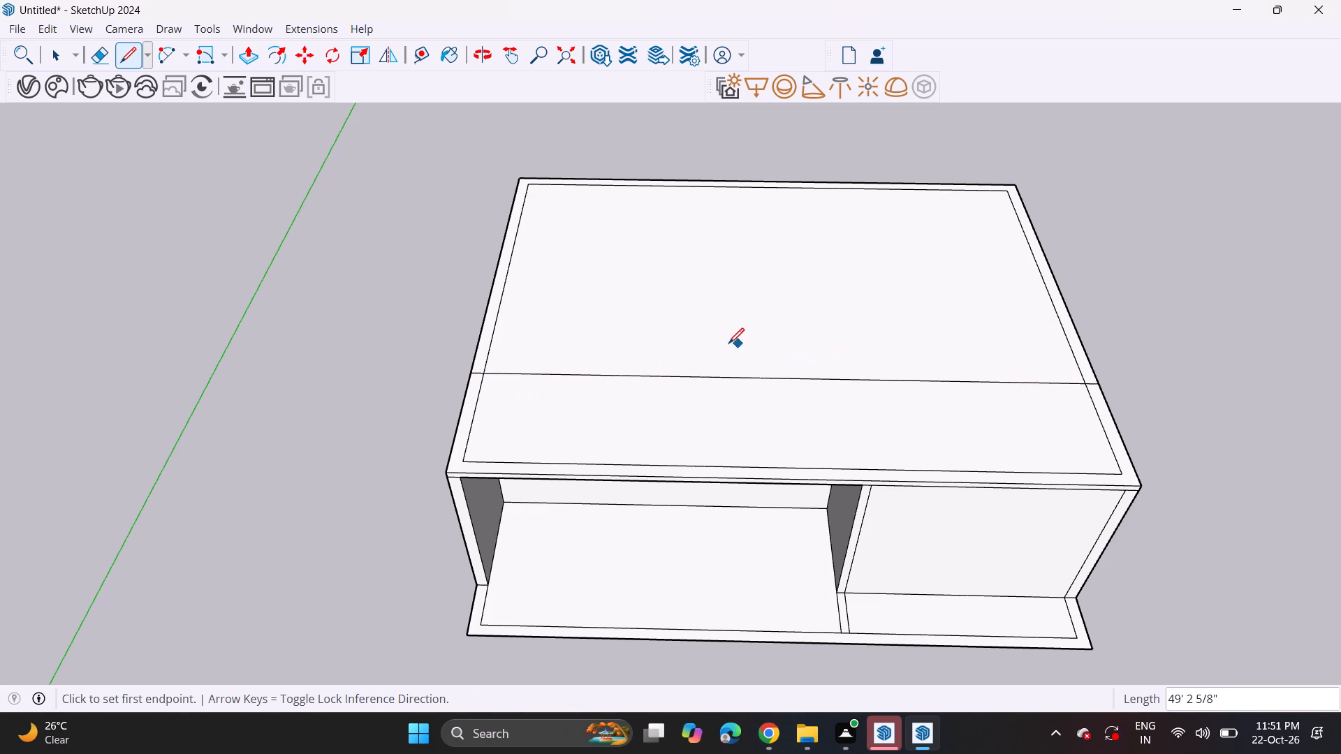
scroll(508, 351, "up", 4)
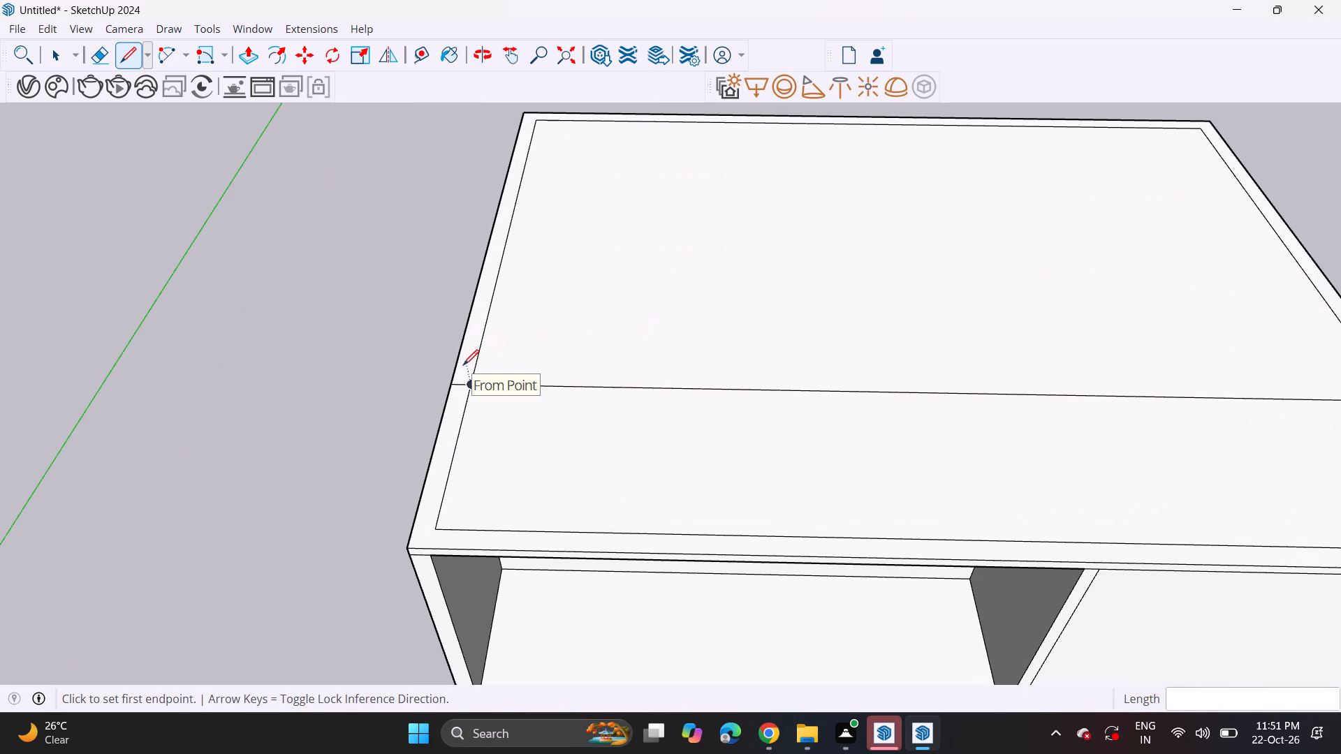
left_click(458, 364)
scroll(767, 346, "down", 7)
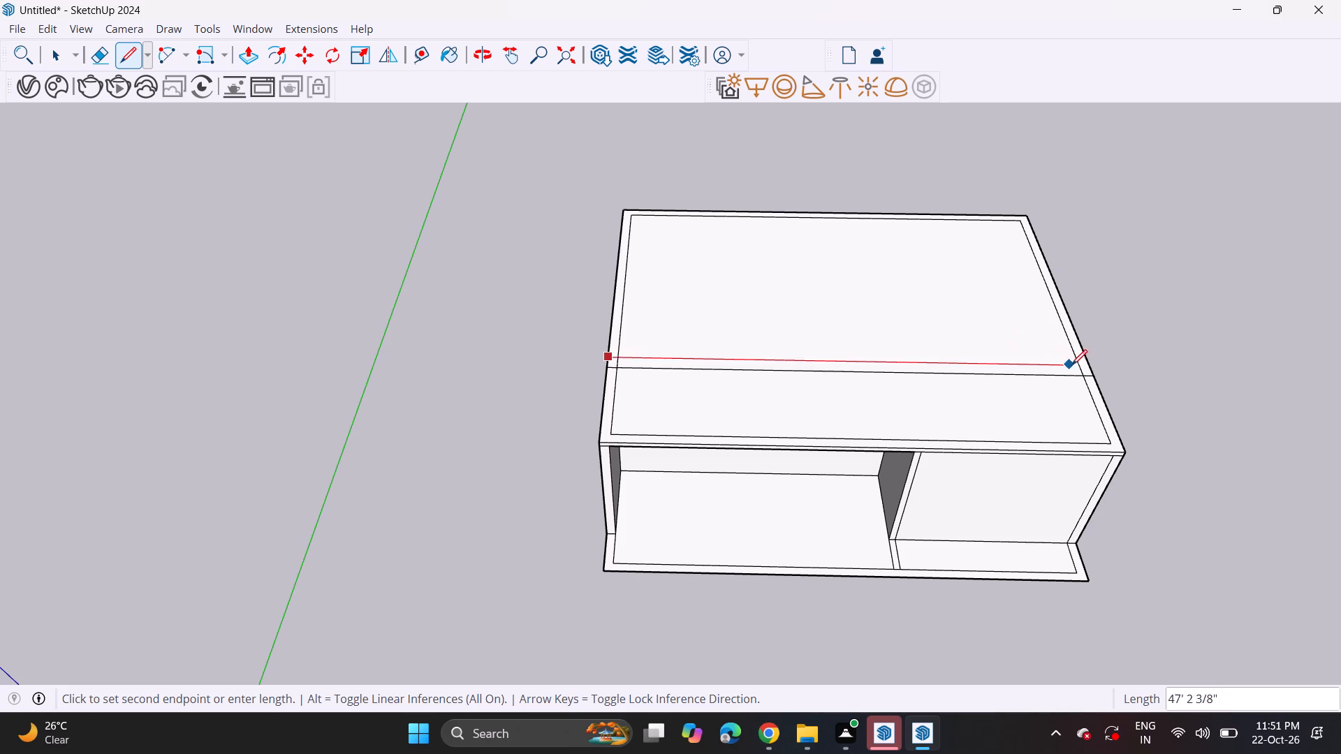
left_click(1094, 364)
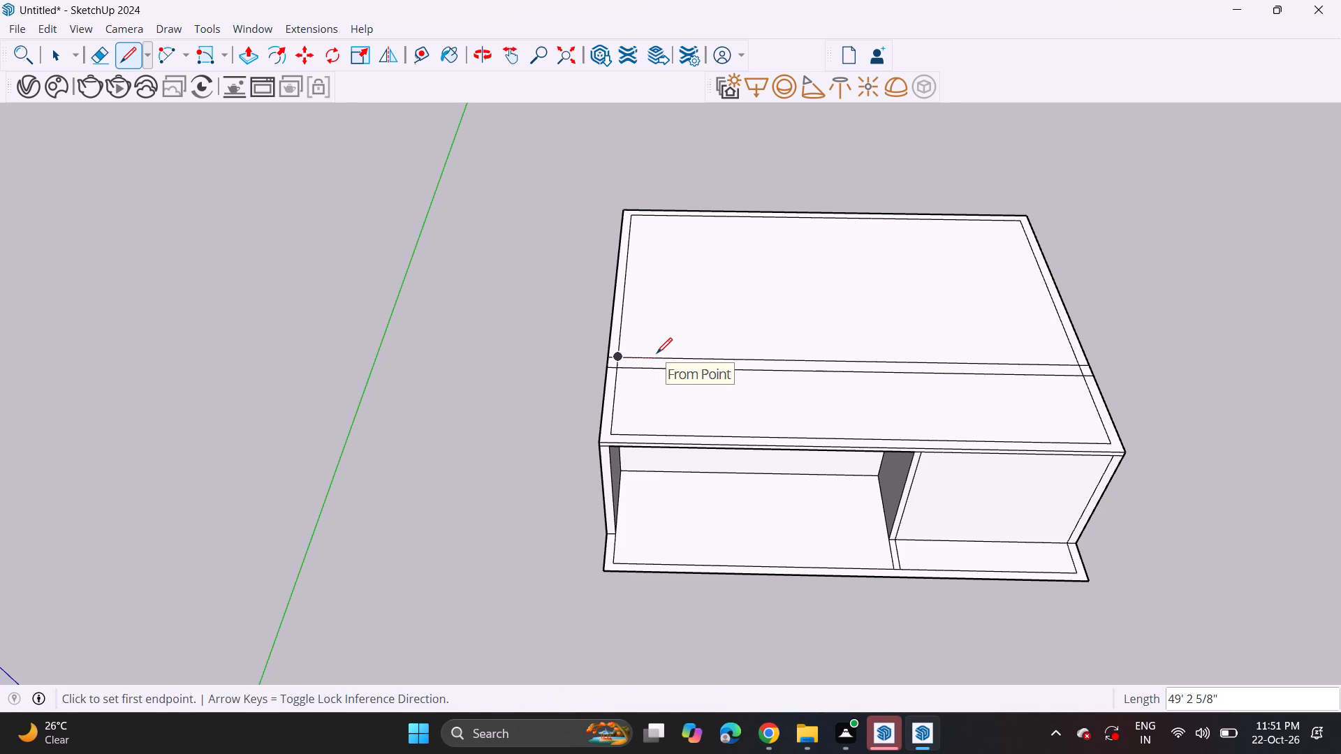
middle_click_drag(701, 372, 680, 329)
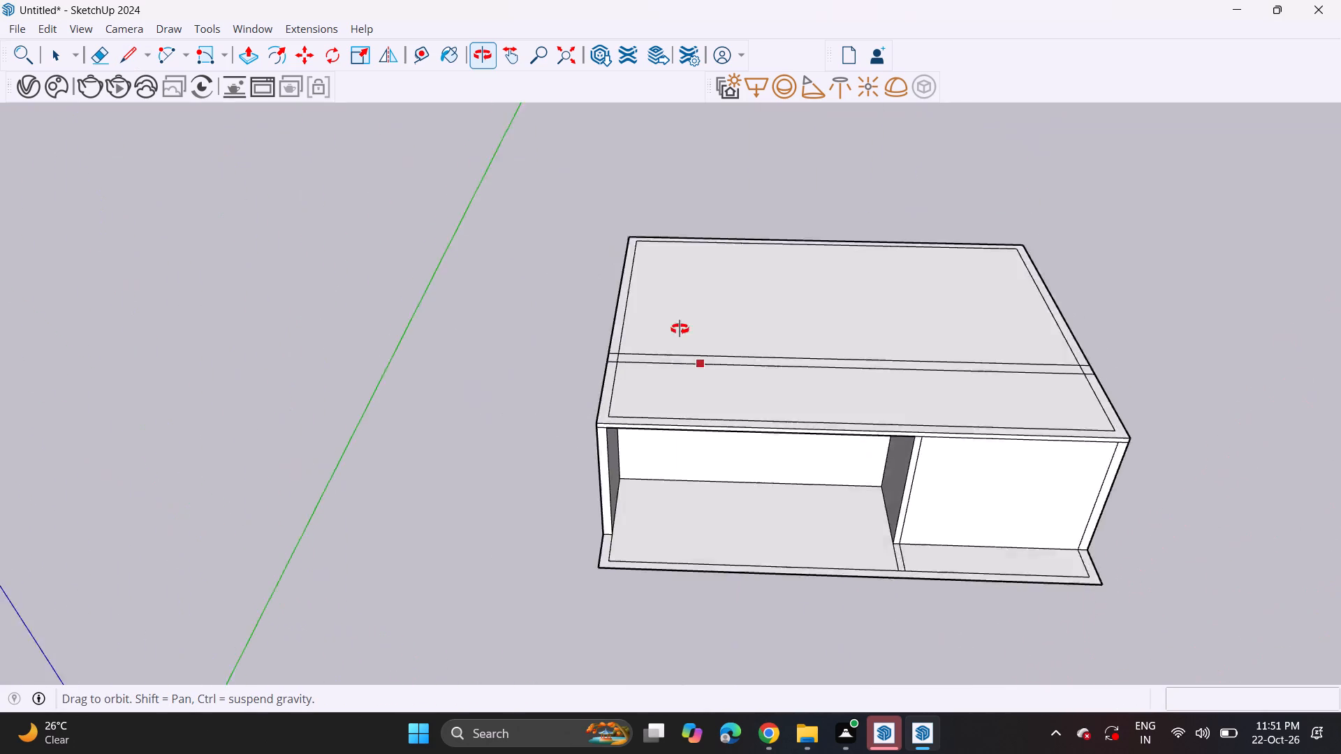
middle_click_drag(680, 329, 715, 412)
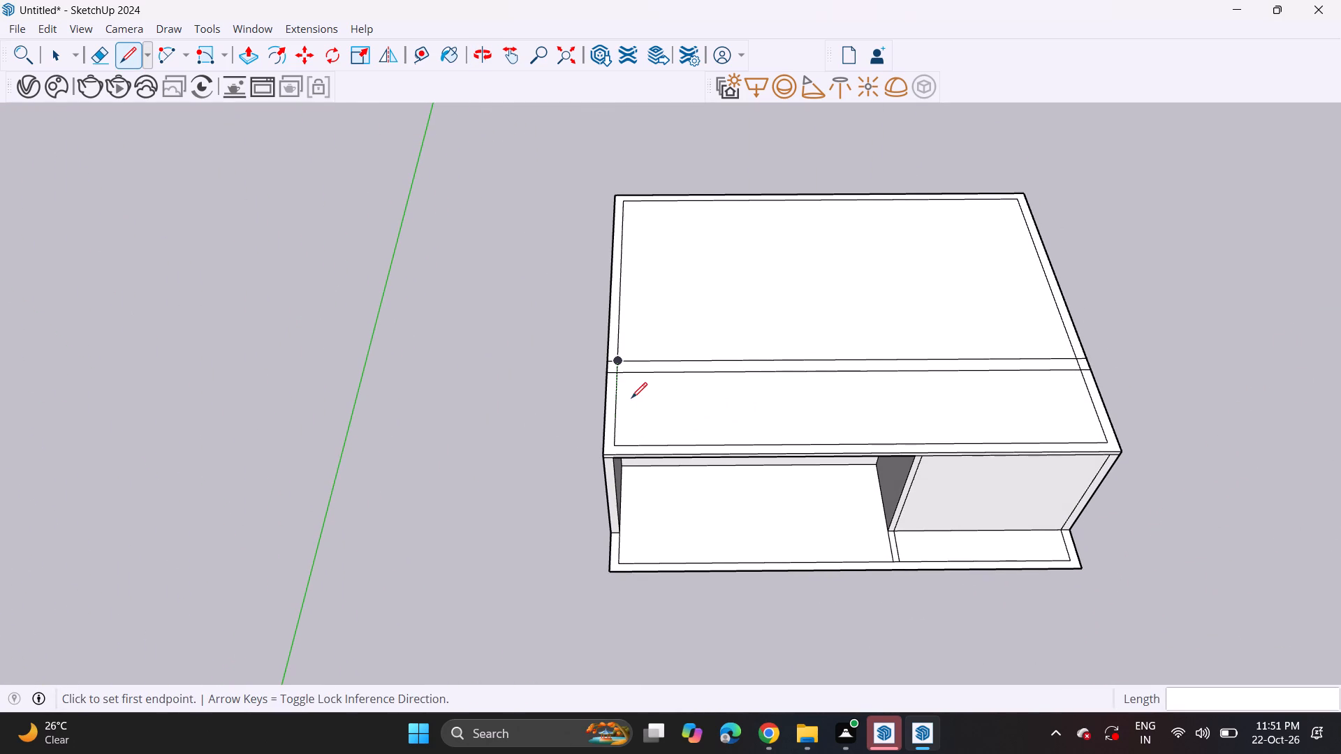
Erase the rear line's end stubs and the offset line pieces between the two lines, leaving one continuous wall outline around the rear area.
scroll(631, 398, "down", 5)
left_click(95, 57)
scroll(698, 445, "up", 6)
scroll(574, 357, "up", 6)
left_click(552, 309)
left_click(556, 316)
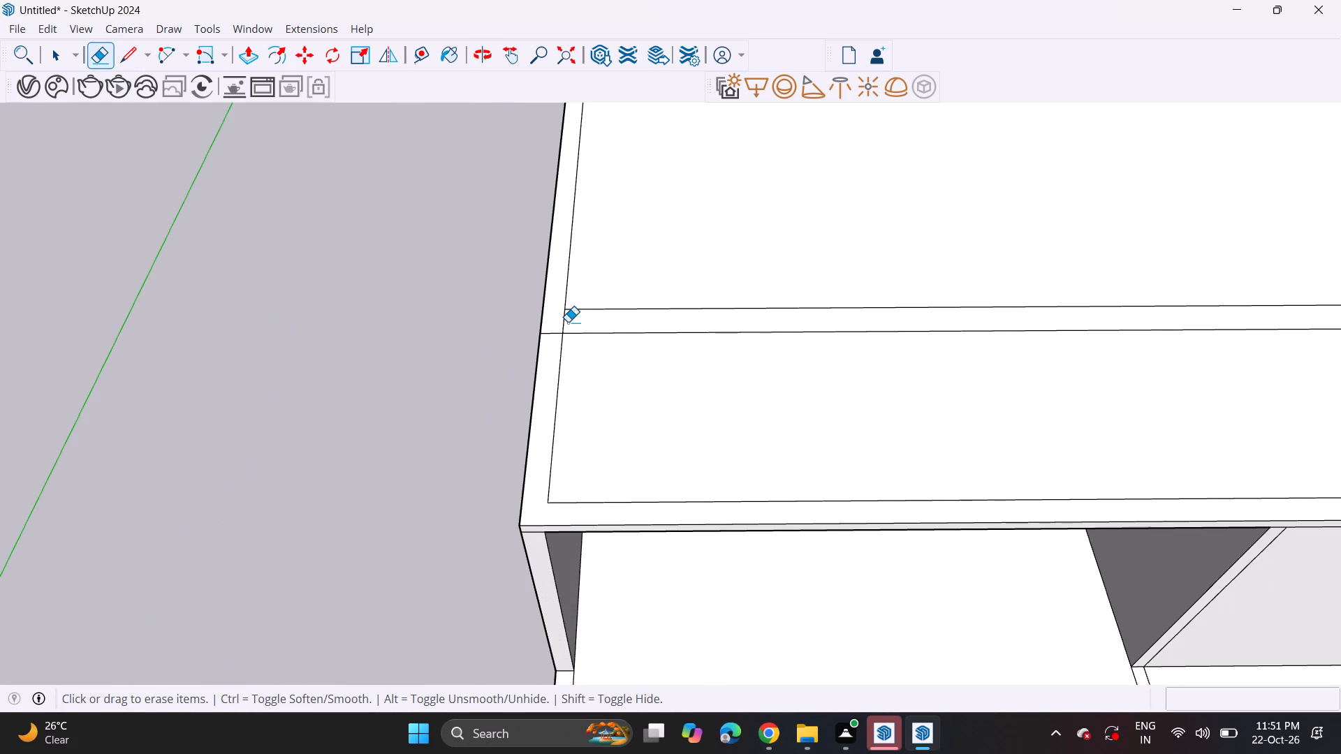
left_click(563, 320)
scroll(556, 320, "down", 7)
middle_click_drag(664, 319, 184, 506, "shift")
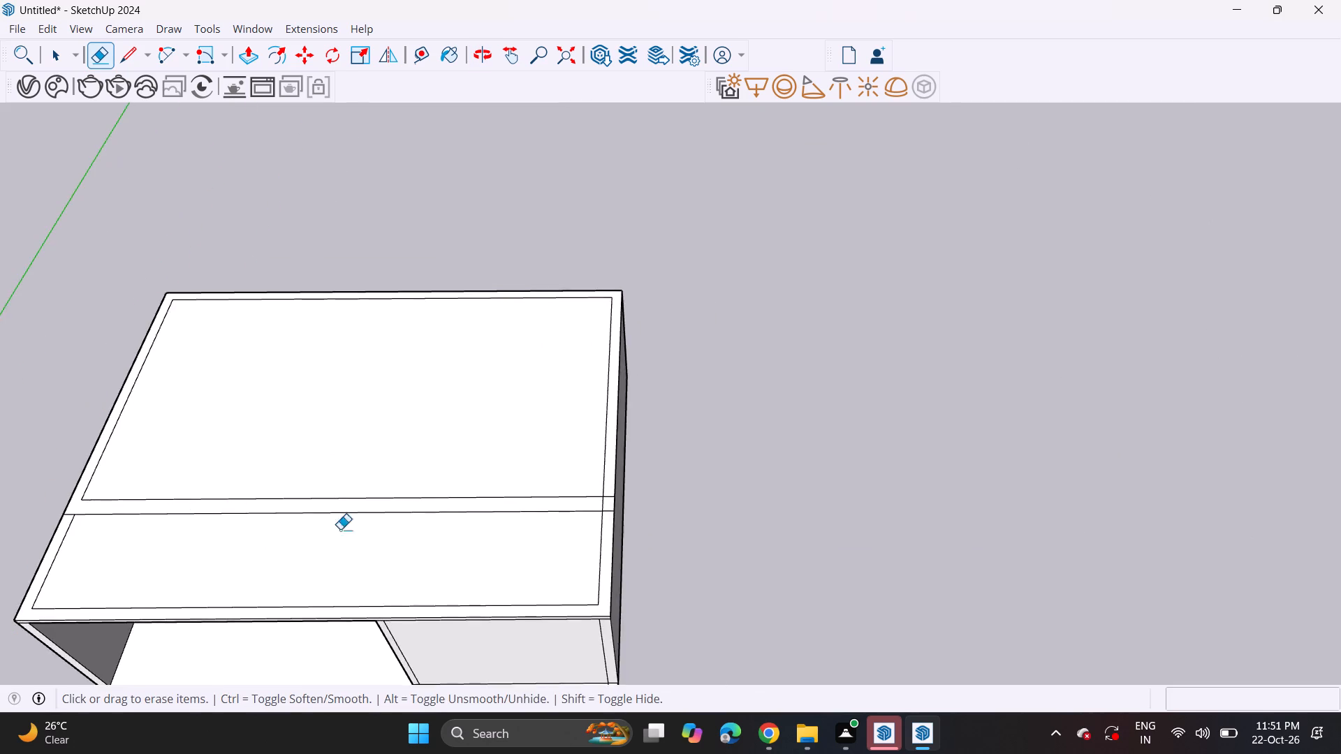
scroll(363, 529, "up", 6)
scroll(731, 450, "up", 6)
left_click_drag(710, 512, 705, 529)
left_click_drag(701, 532, 660, 545)
scroll(635, 528, "down", 8)
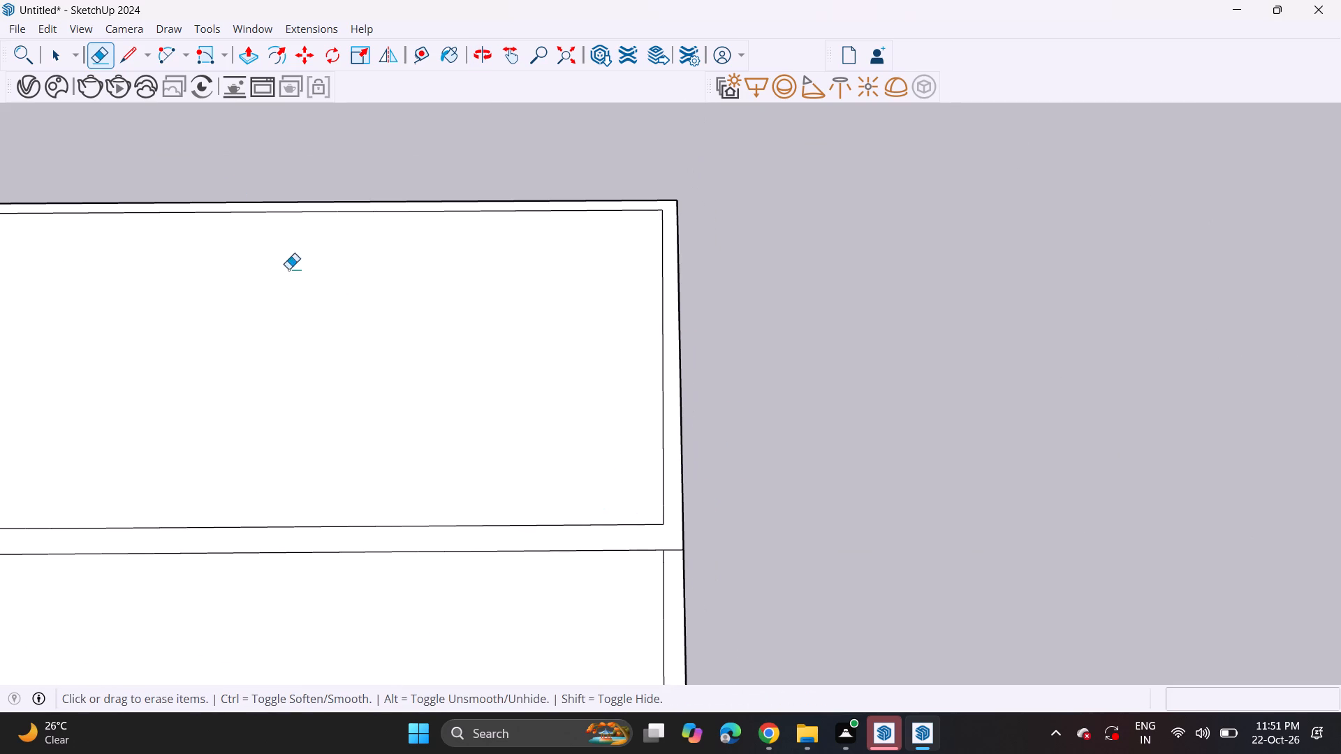
Push/Pull the rear wall outline on the slab up 10' to start the upper storey walls.
left_click(254, 48)
left_click(673, 532)
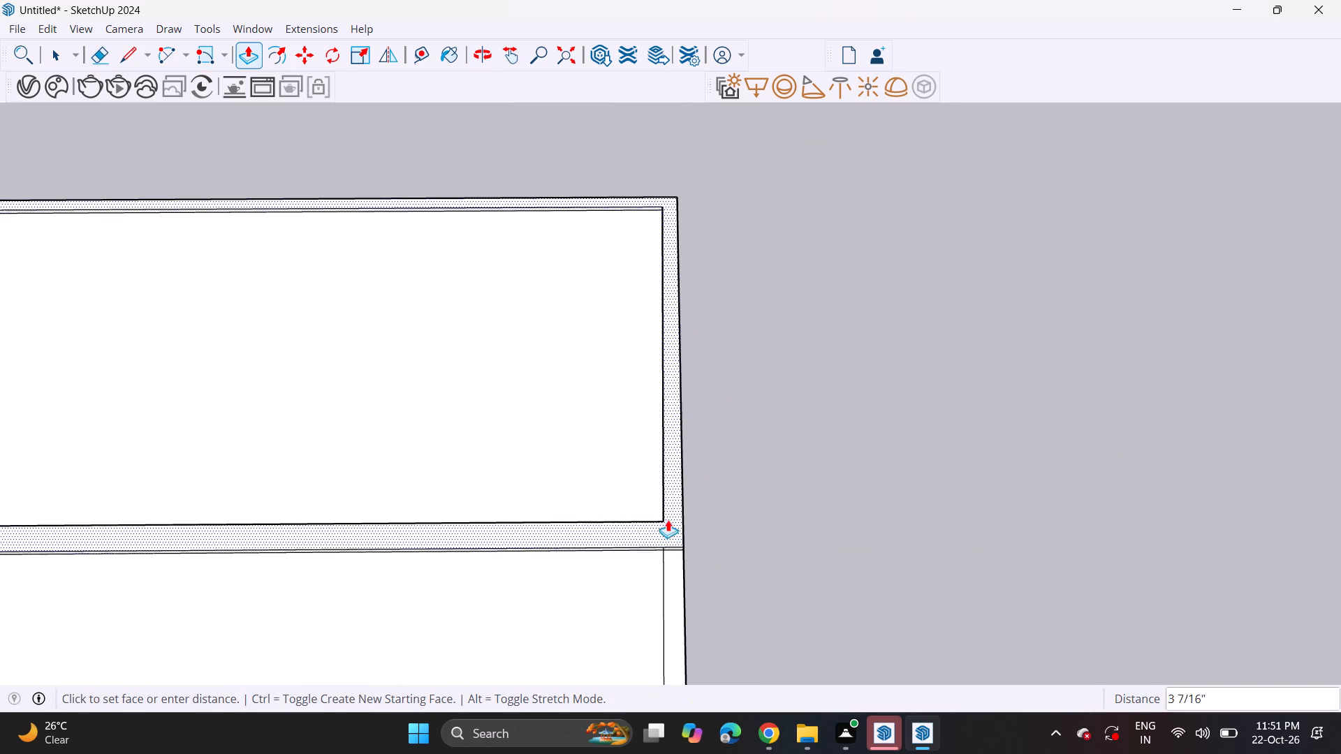
type("10")
key("apostrophe")
key("Return")
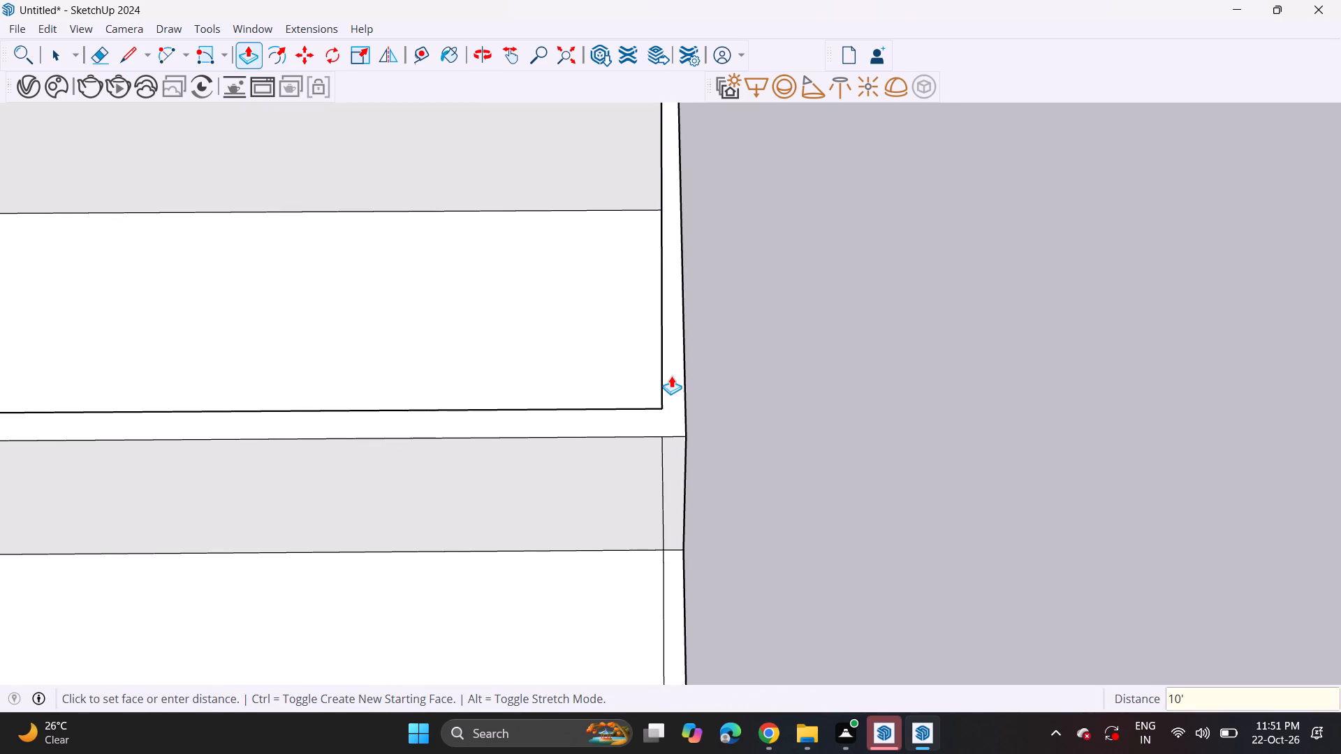
Push/Pull the top face of the upper storey walls about 9' 1/4" further up.
left_click(682, 417)
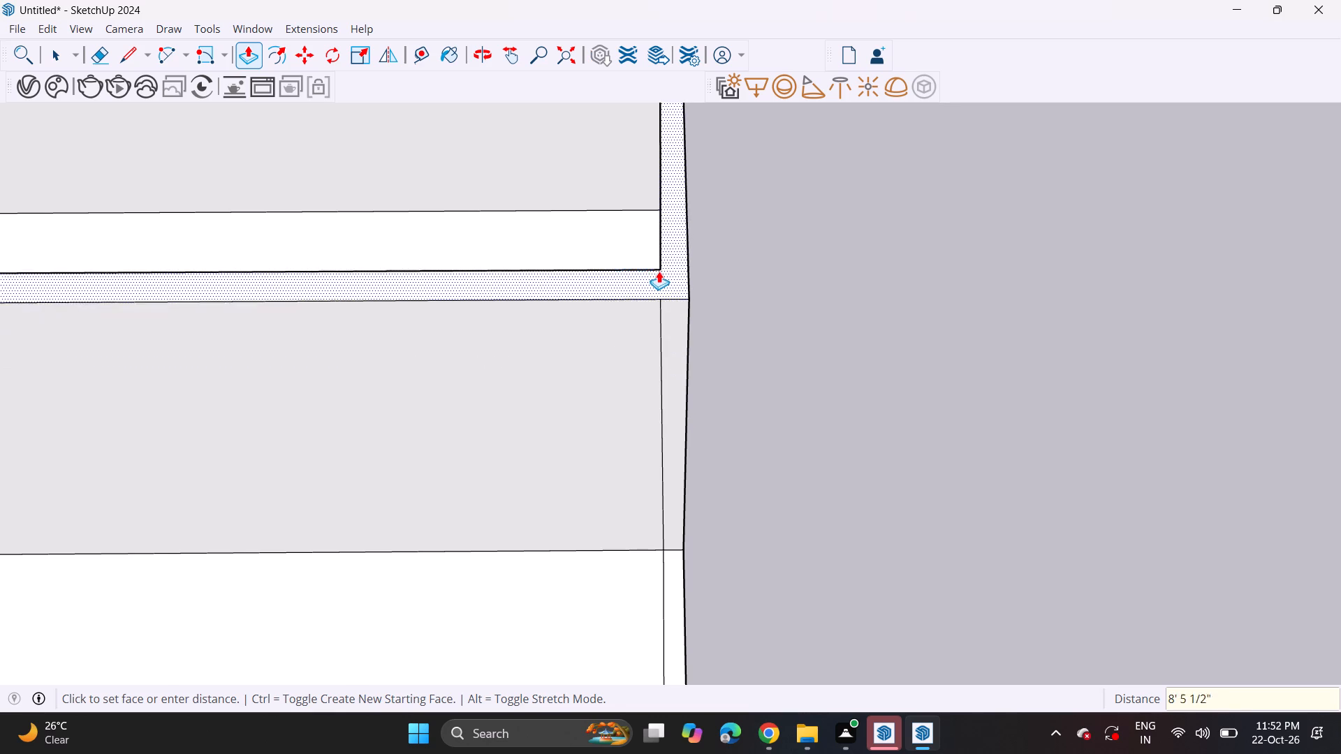
left_click(657, 269)
scroll(680, 364, "down", 13)
scroll(676, 488, "up", 1)
middle_click_drag(685, 420, 733, 117)
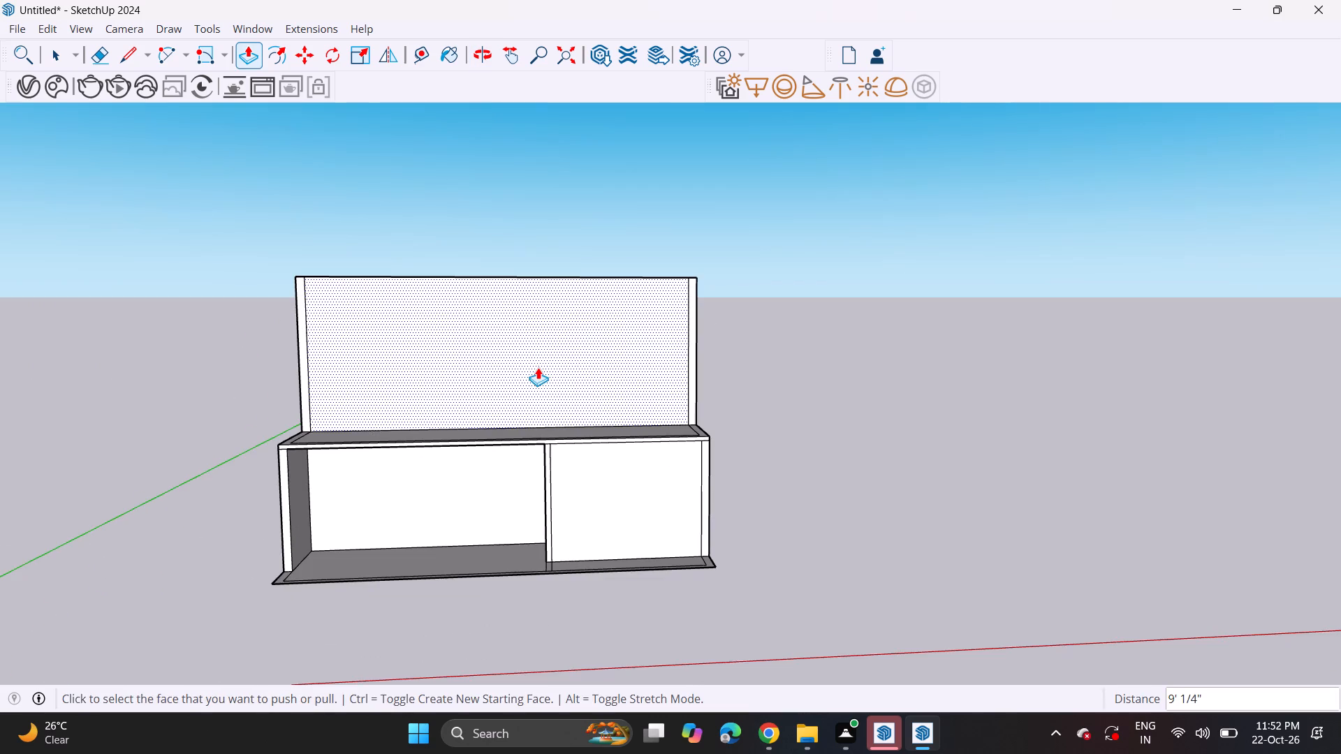
middle_click_drag(538, 367, 740, 411, "shift")
scroll(541, 368, "down", 1, "shift")
middle_click_drag(708, 378, 620, 334)
middle_click_drag(633, 312, 642, 517)
scroll(642, 538, "down", 1)
scroll(646, 320, "up", 4)
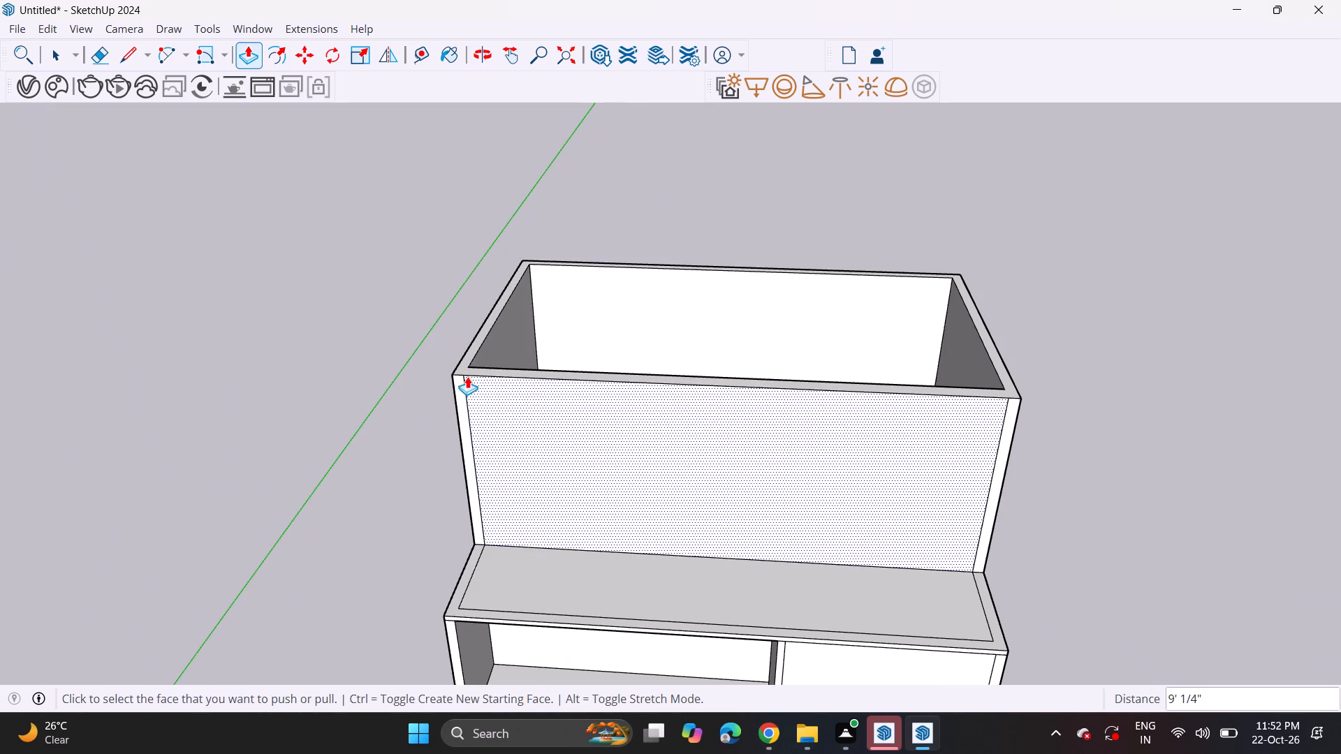
Push/Pull the top face of the upper storey walls down by about 2' 1 1/4".
left_click(466, 370)
left_click(464, 391)
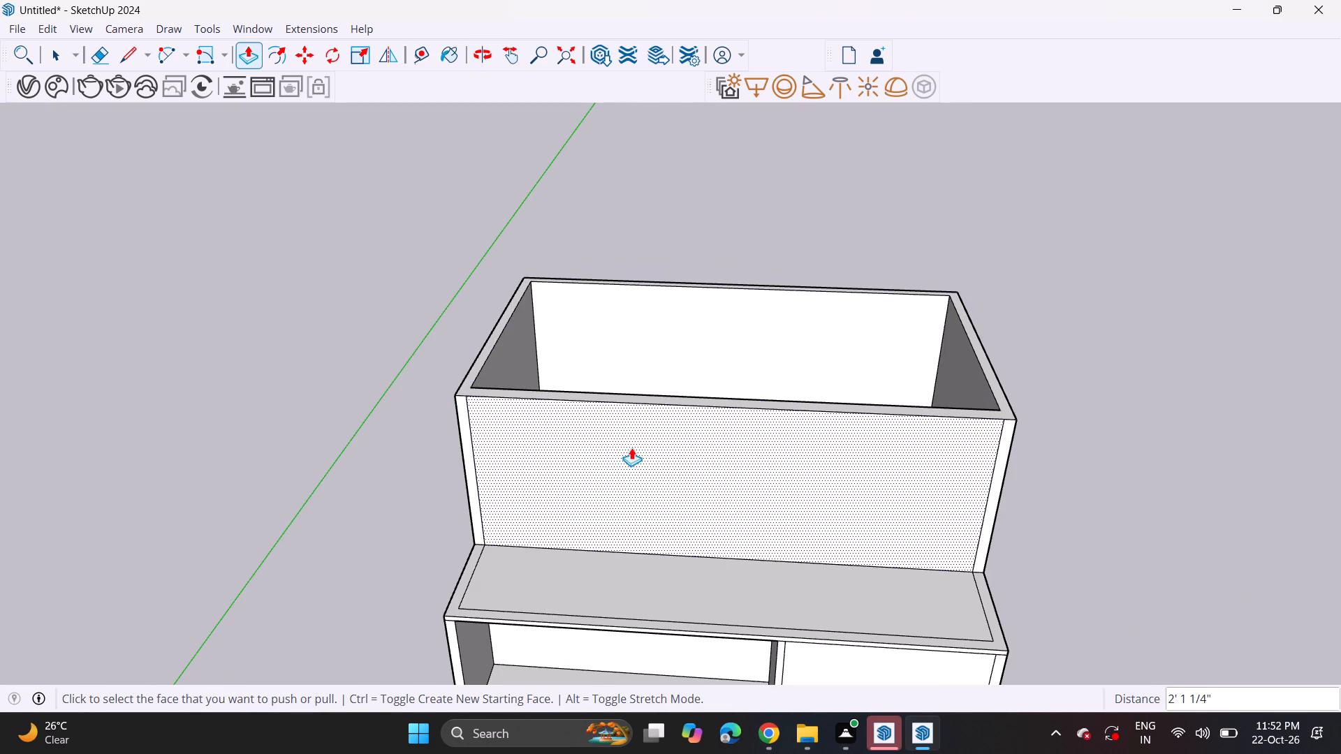
scroll(631, 448, "down", 6)
middle_click_drag(627, 352, 653, 556)
Draw an upright rotated rectangle 49' 2 5/8" long and 6" high on the upper storey rear wall's outer top edge.
left_click(202, 56)
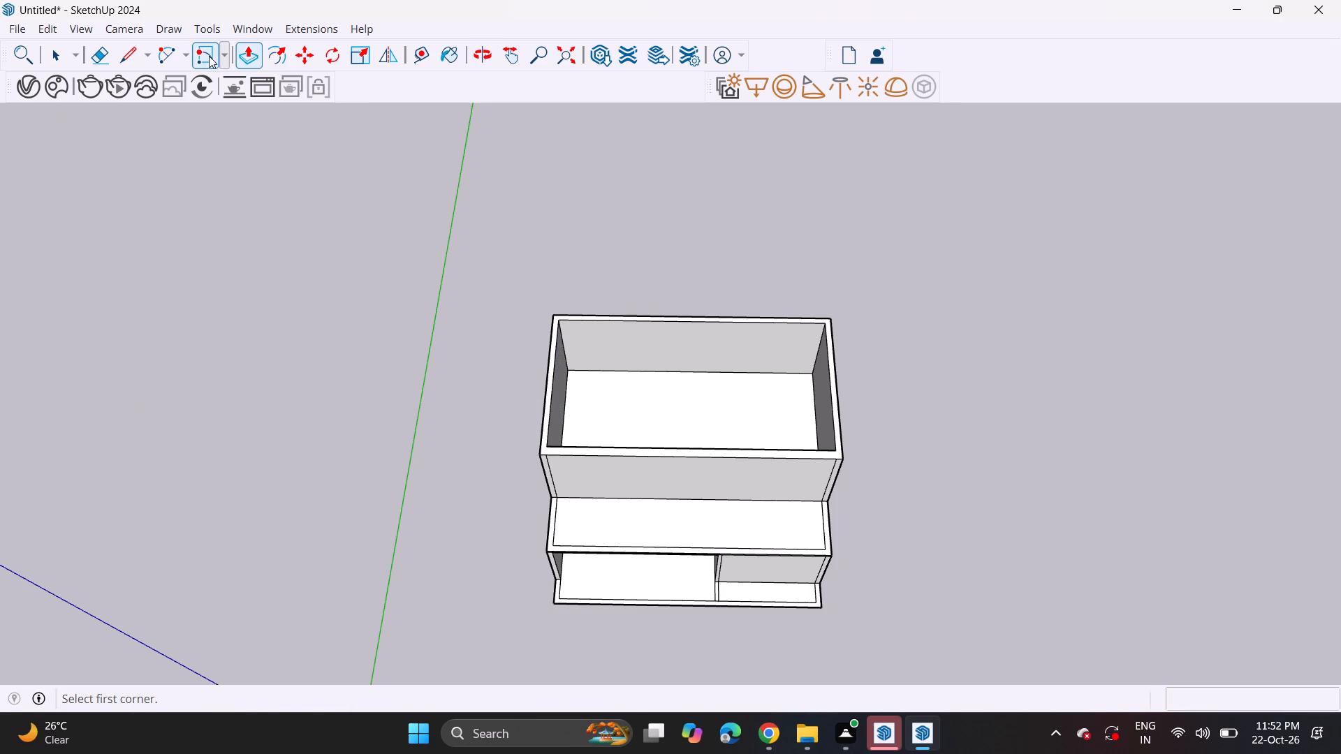
left_click(548, 314)
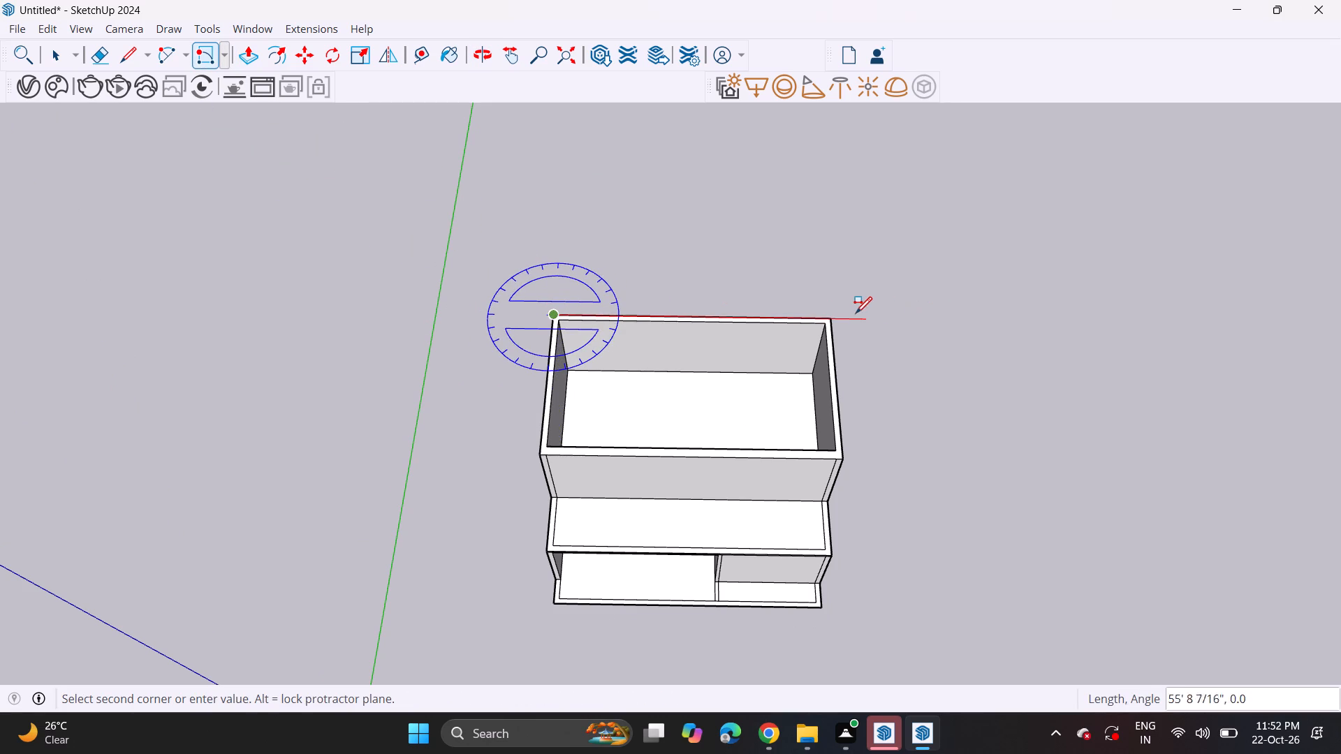
left_click(836, 320)
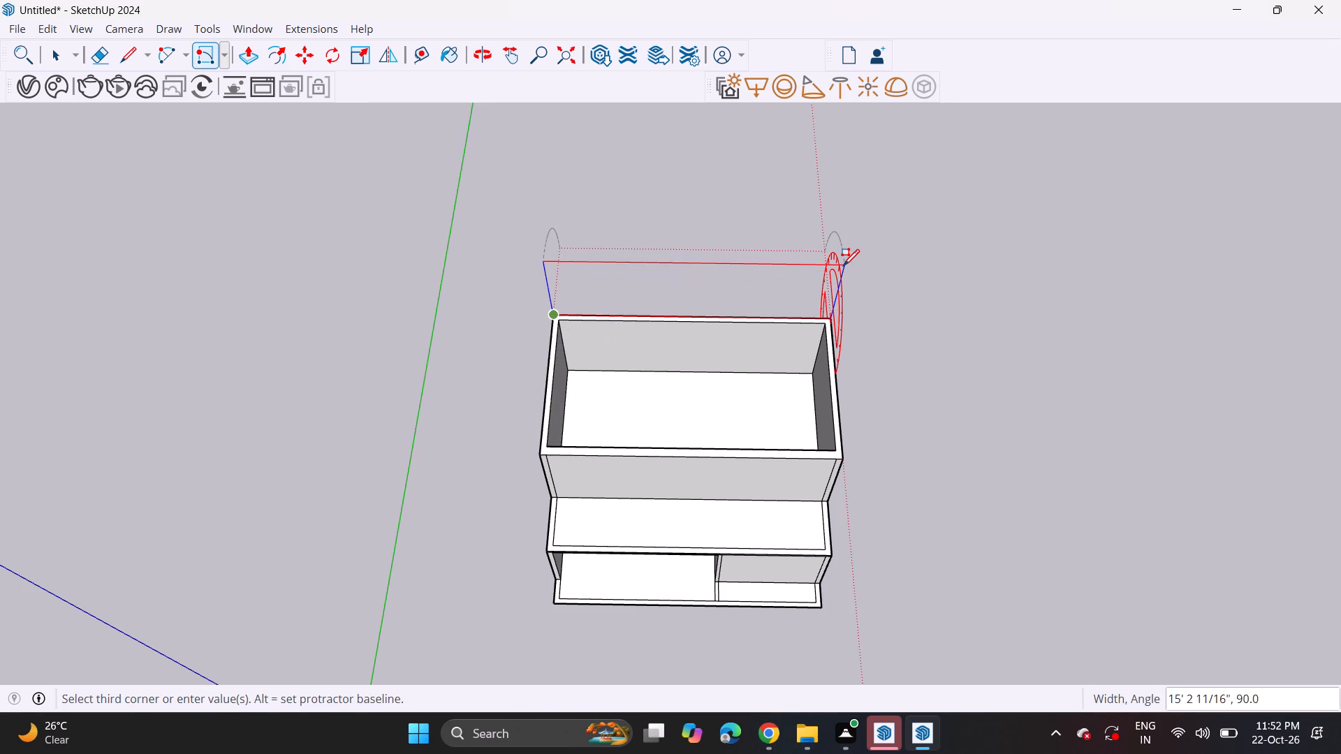
key("6")
key("Return")
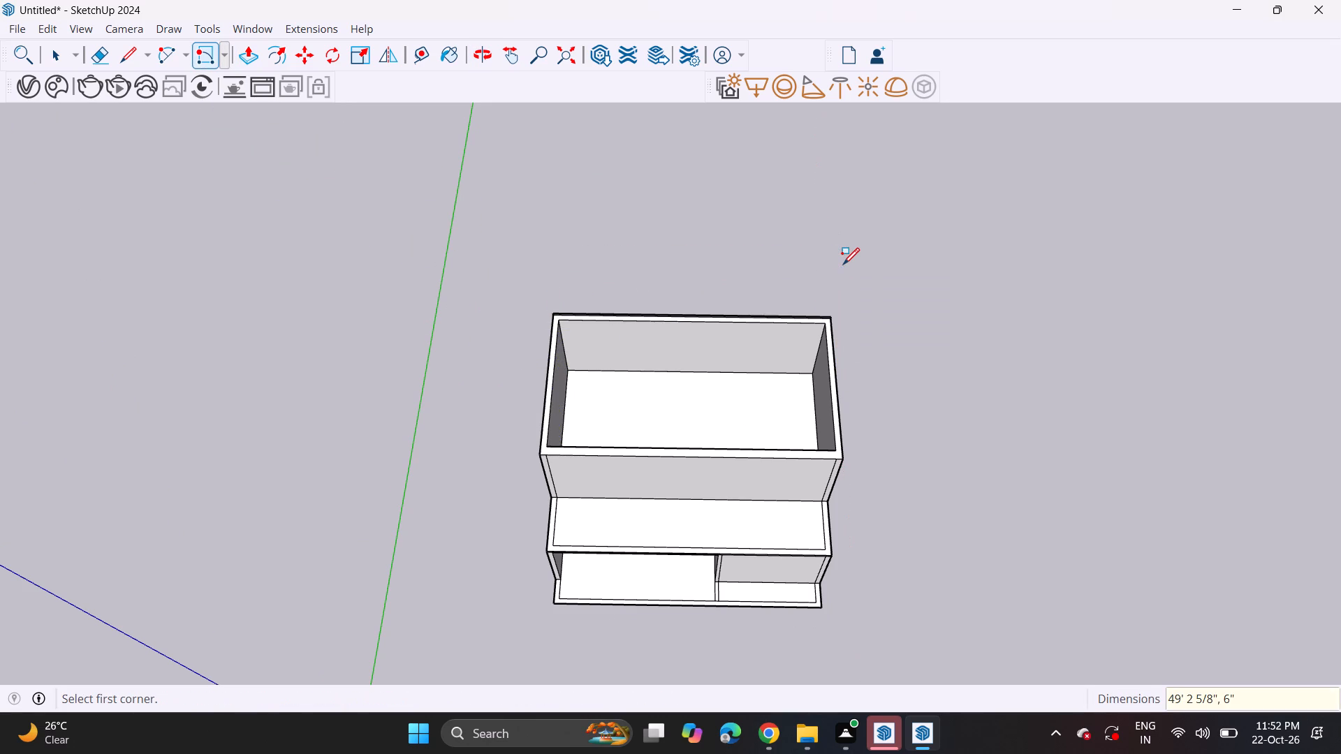
Push/Pull the 6" high rectangle about 37' 10" forward to the lower slab's front corner, forming an overhanging upper roof slab.
left_click(252, 48)
middle_click_drag(573, 330, 575, 294)
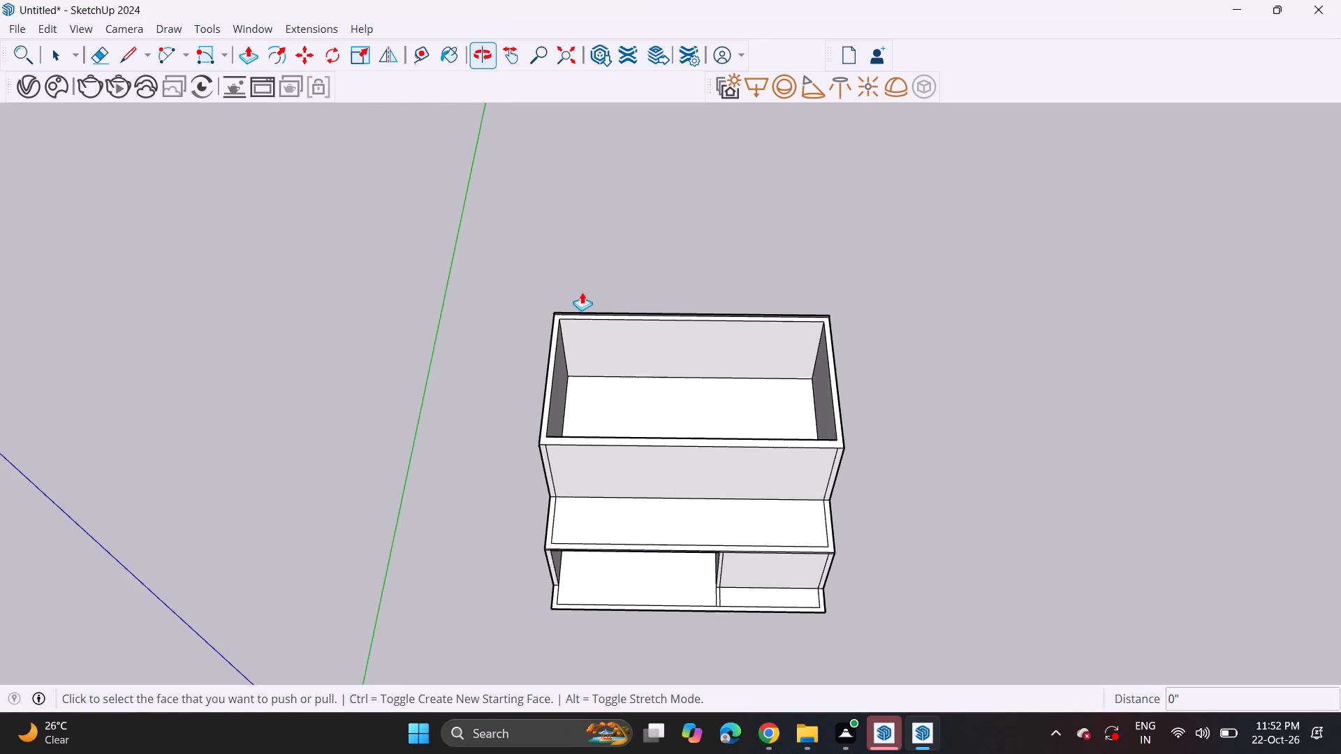
scroll(588, 296, "up", 9)
left_click(569, 327)
scroll(566, 417, "down", 6)
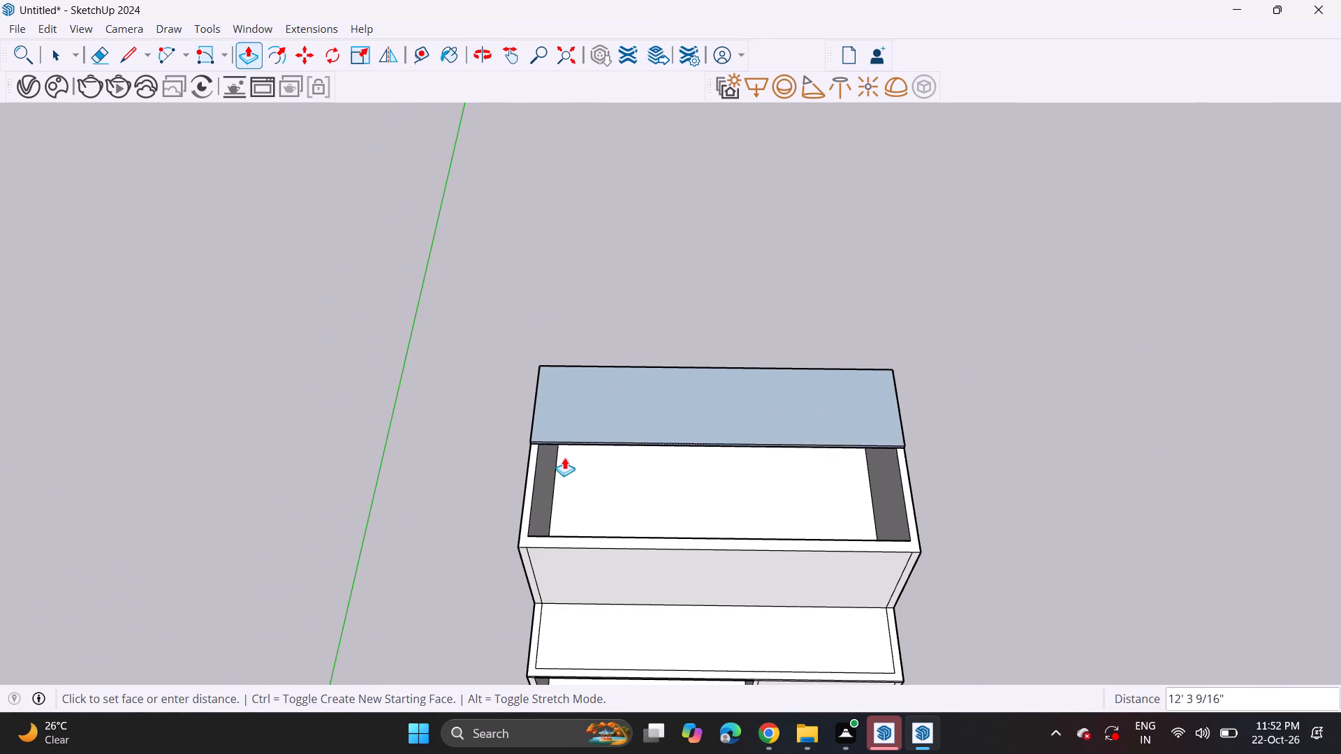
scroll(564, 514, "down", 4)
middle_click_drag(564, 519, 562, 398, "shift")
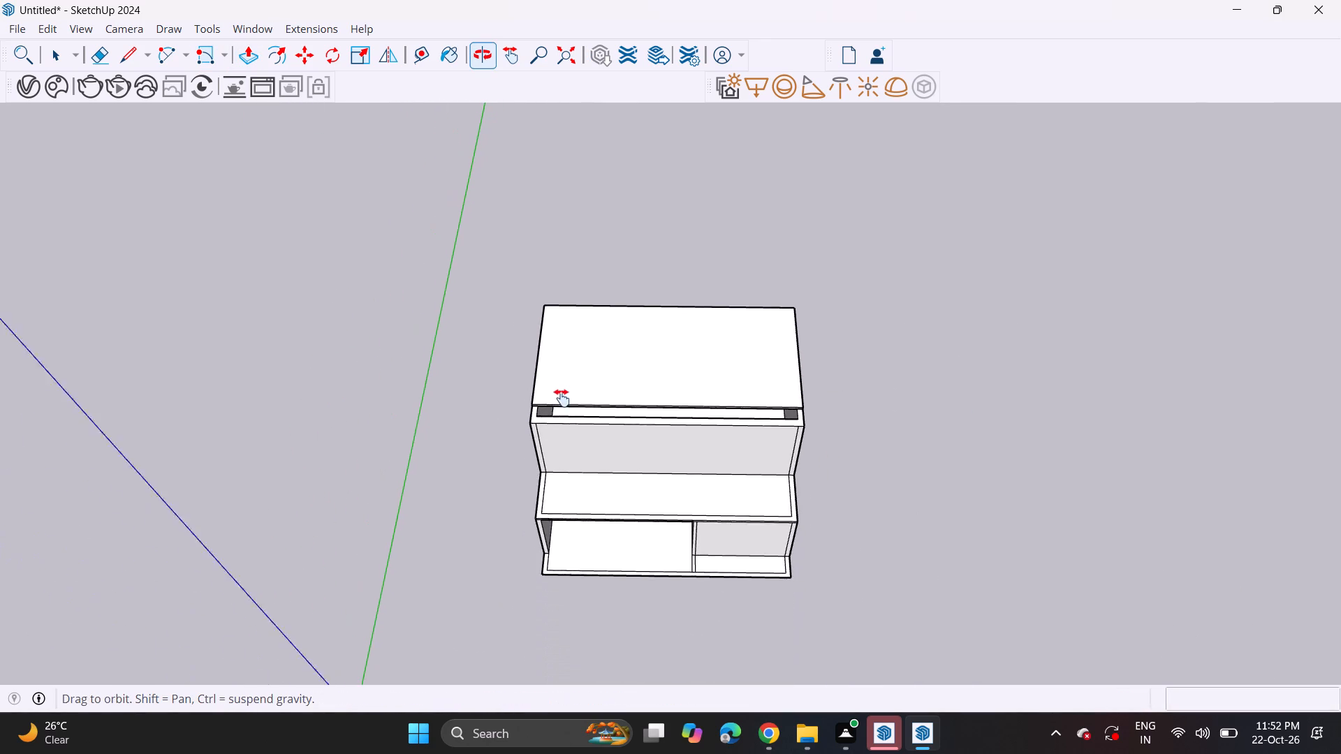
middle_click_drag(562, 398, 562, 386, "shift")
middle_click_drag(560, 496, 972, 288)
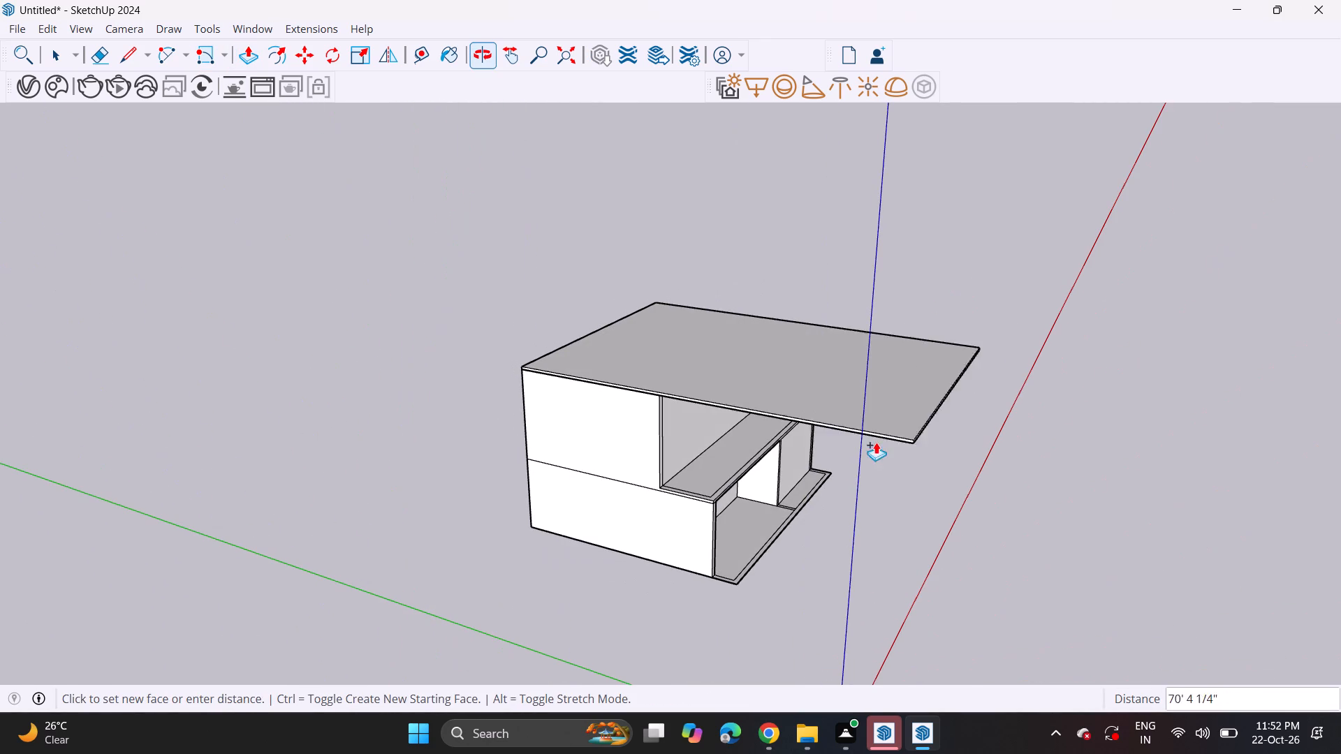
left_click(712, 508)
Examine the two-storey massing and the overhanging upper roof from several angles.
scroll(756, 355, "up", 1)
middle_click_drag(654, 295, 405, 218)
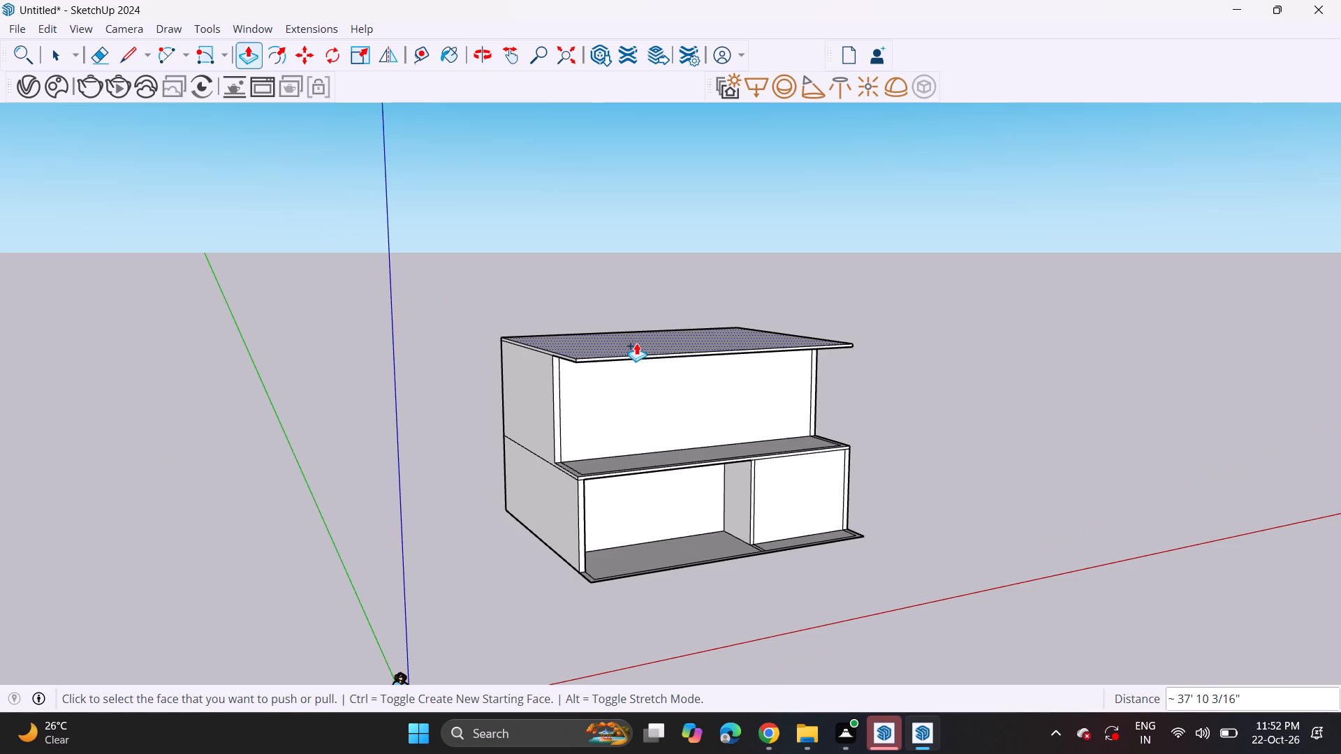
scroll(685, 345, "up", 1)
middle_click_drag(683, 345, 295, 346)
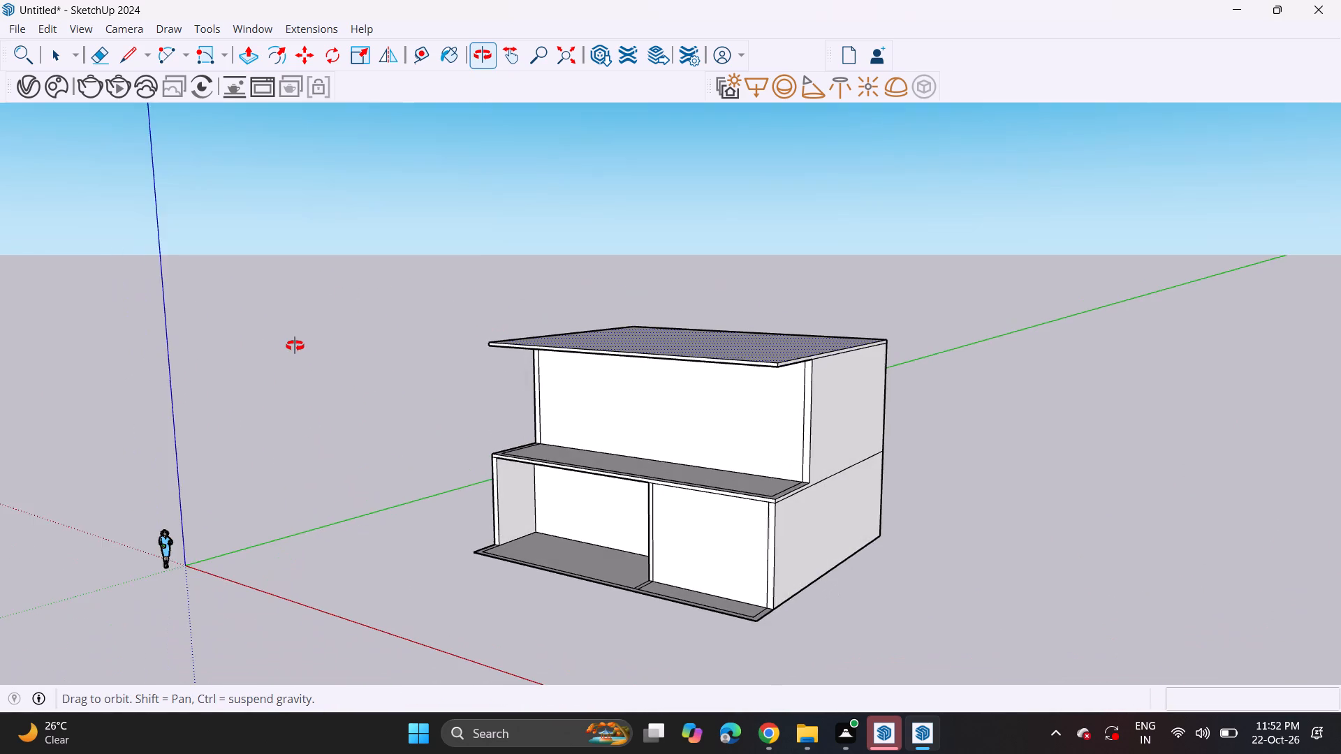
middle_click_drag(295, 346, 470, 394)
middle_click_drag(471, 395, 481, 407)
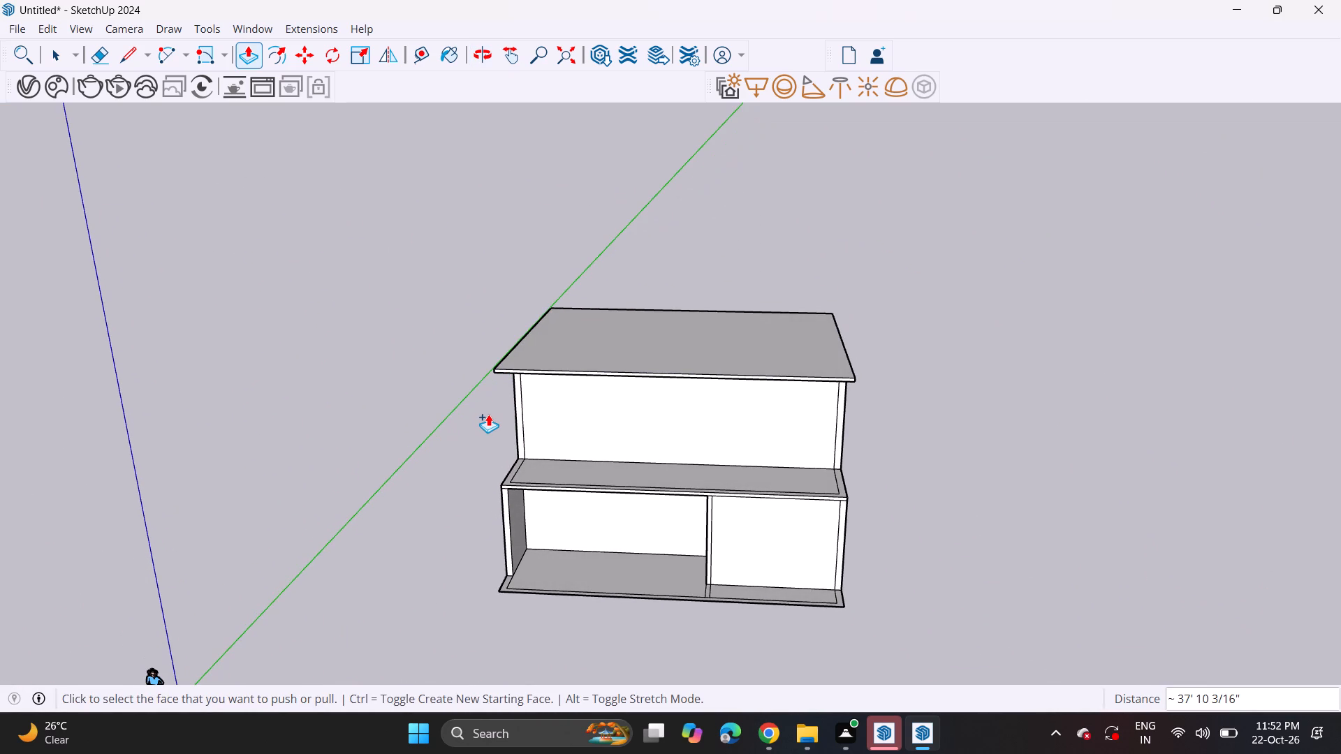
middle_click_drag(760, 326, 794, 306)
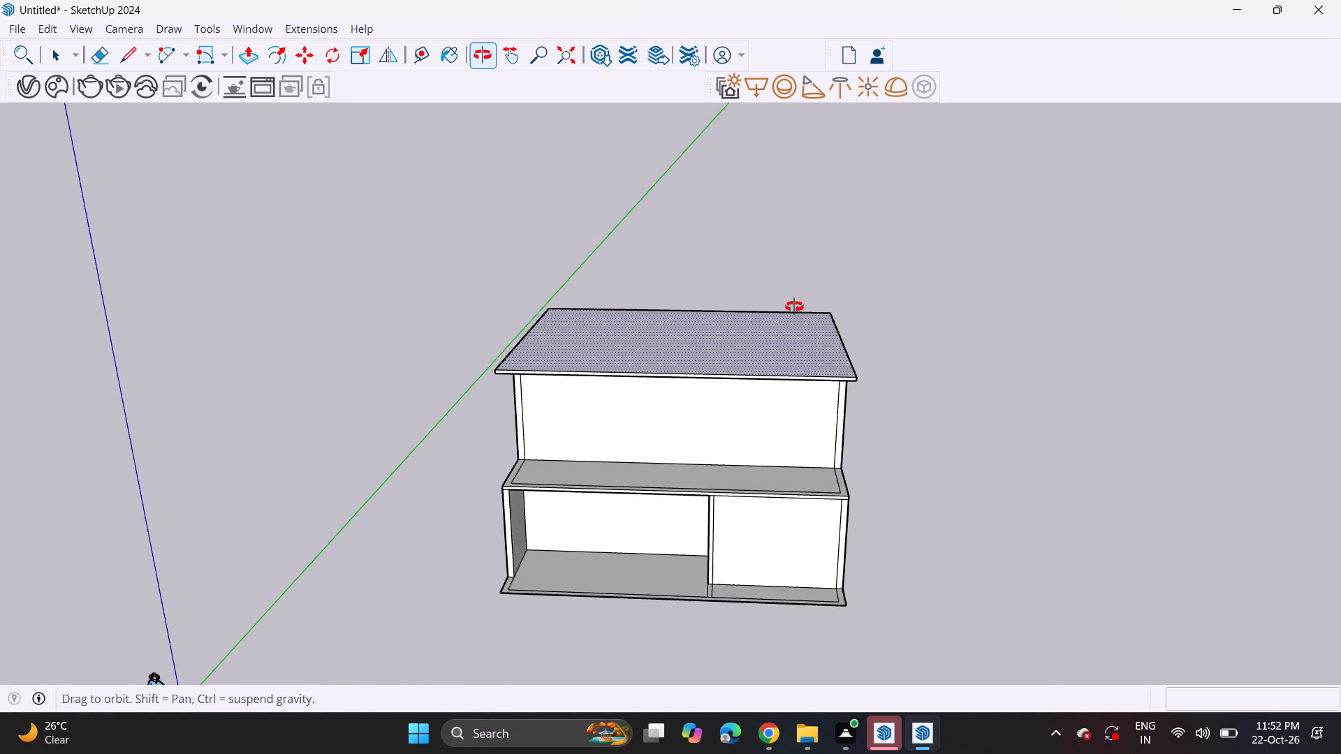
middle_click_drag(794, 306, 907, 293)
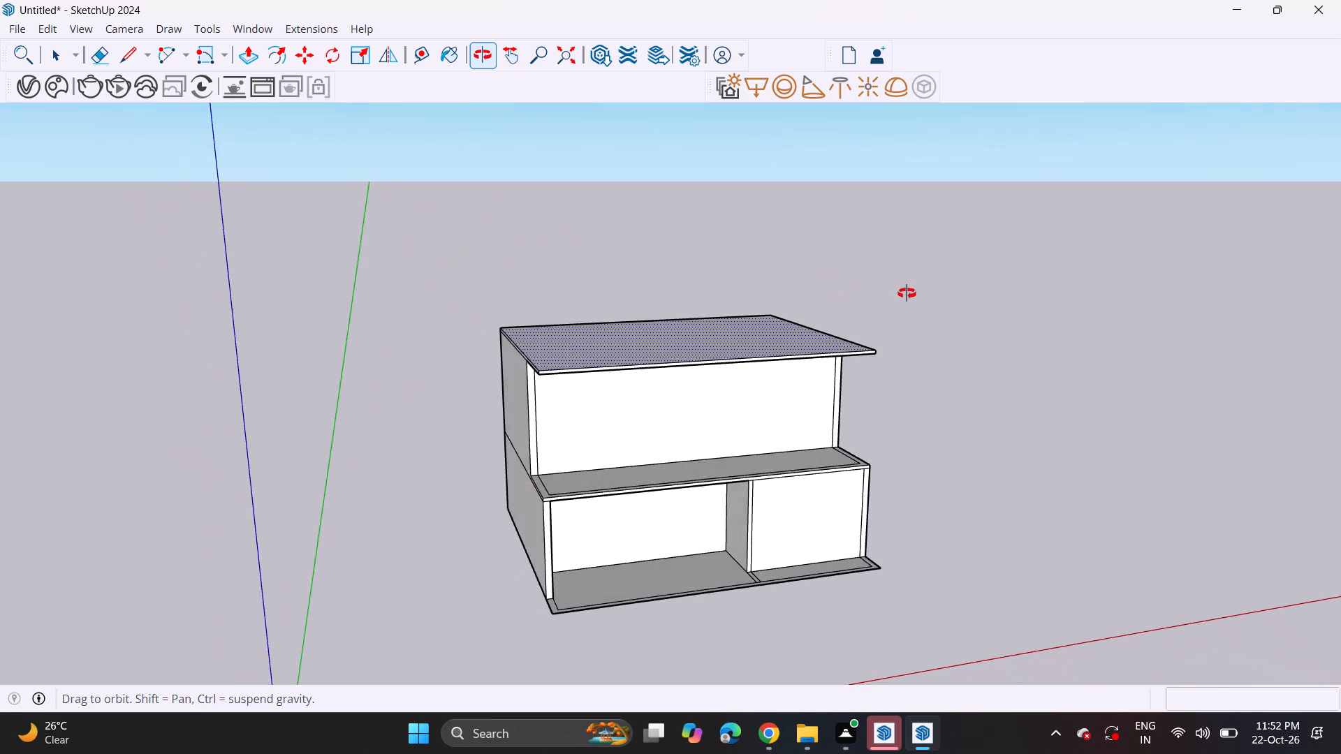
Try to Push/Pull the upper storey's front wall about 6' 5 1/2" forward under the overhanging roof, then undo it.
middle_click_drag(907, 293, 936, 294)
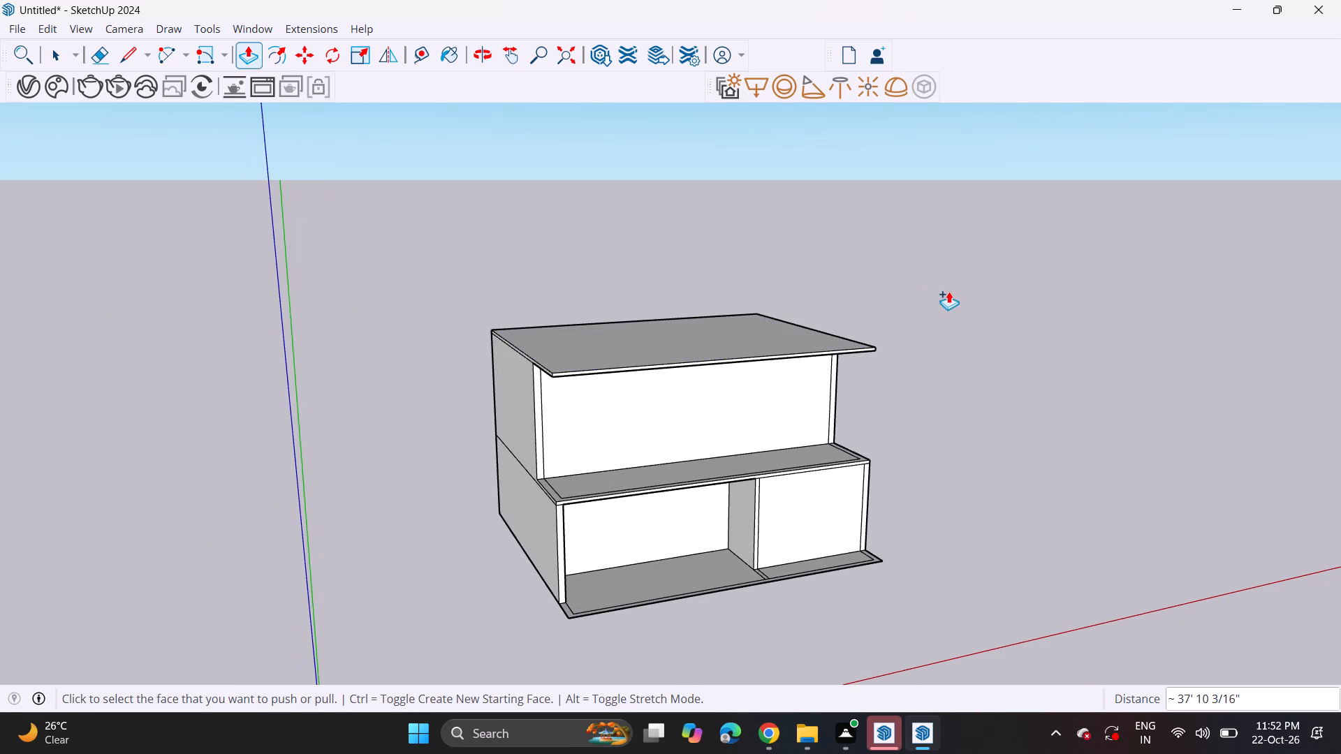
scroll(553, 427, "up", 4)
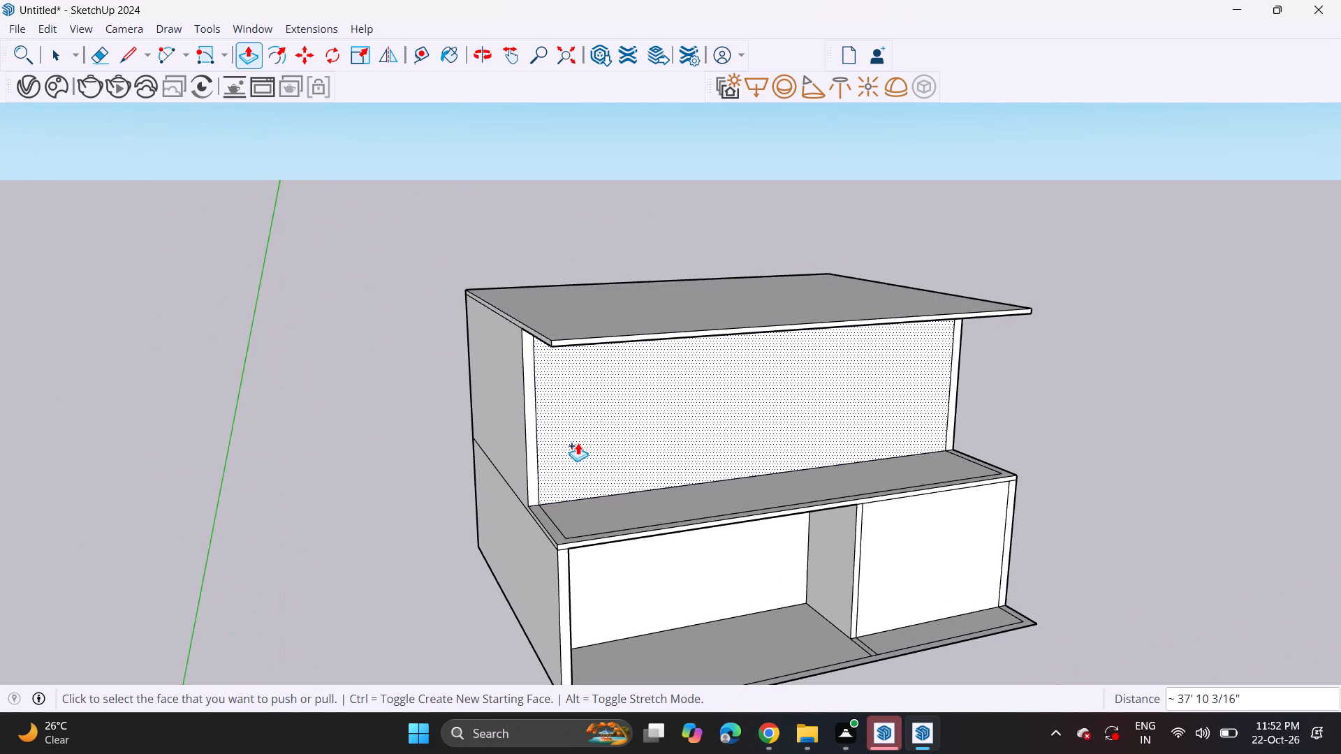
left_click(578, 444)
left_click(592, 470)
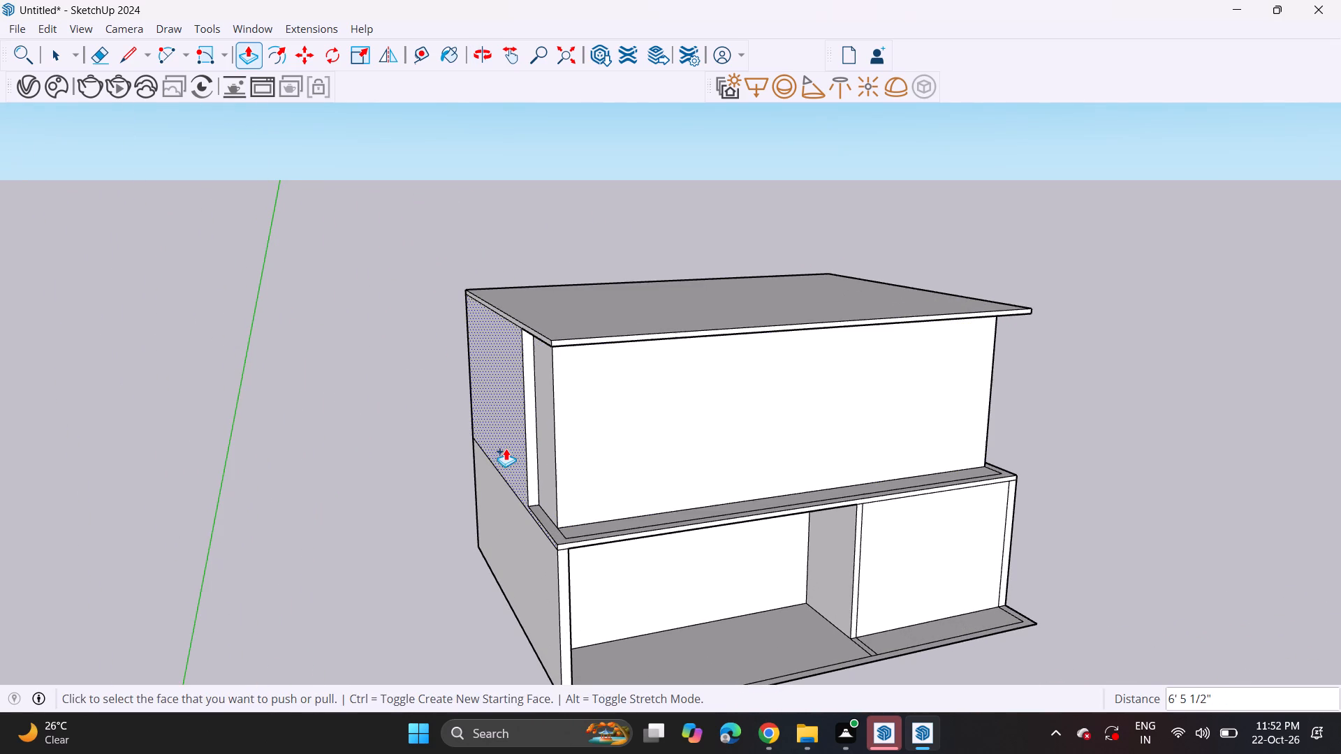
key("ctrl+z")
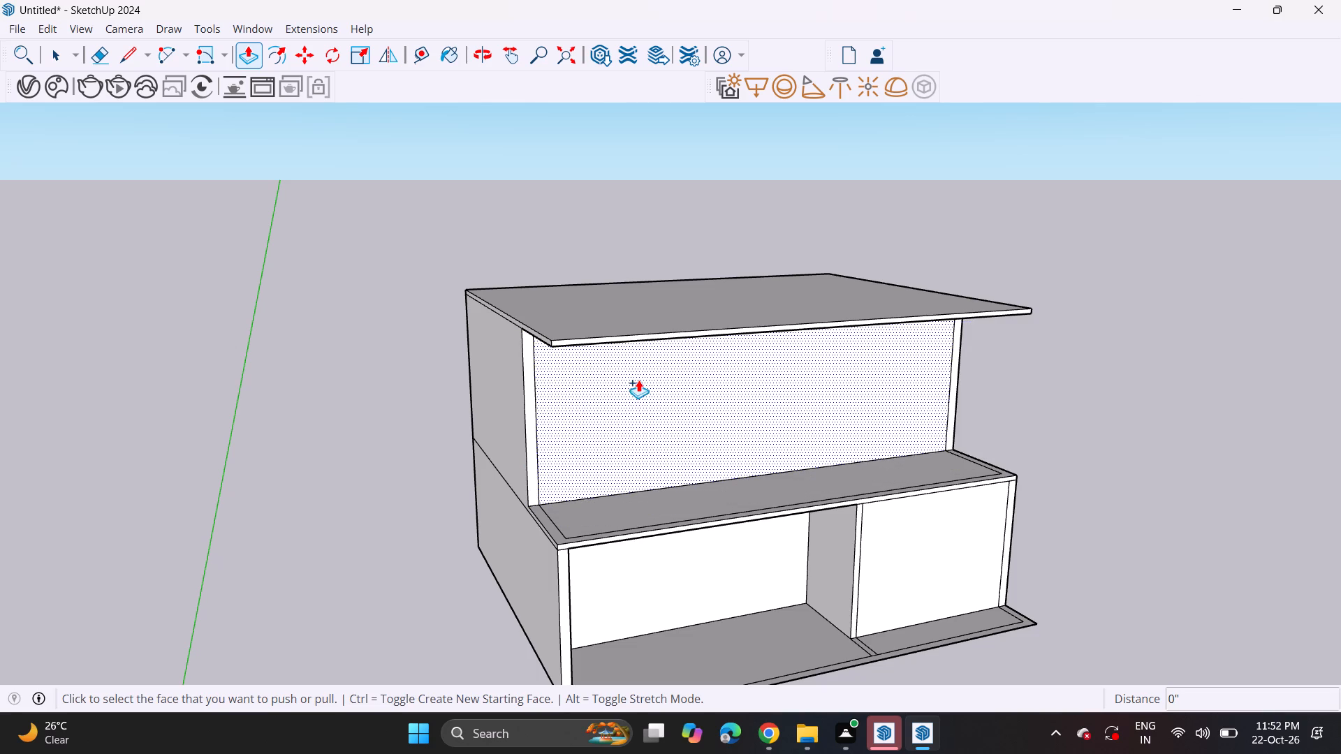
Undo the upper roof slab's extrusion, leaving its 6" high profile on the rear wall.
key("ctrl+z")
Push/Pull the upper storey's front wall face forward by about 4' 11".
scroll(657, 356, "up", 1)
middle_click_drag(657, 356, 617, 442)
scroll(617, 438, "up", 3)
left_click(615, 436)
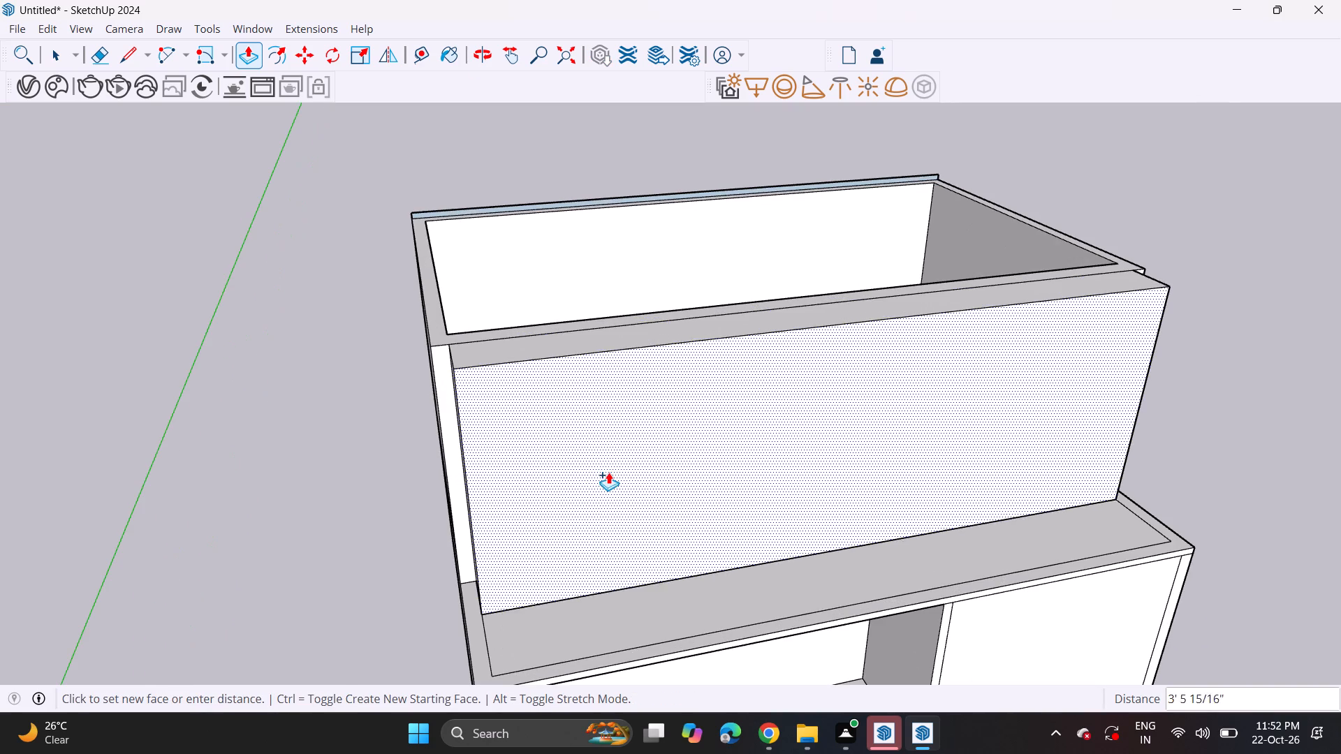
left_click(619, 481)
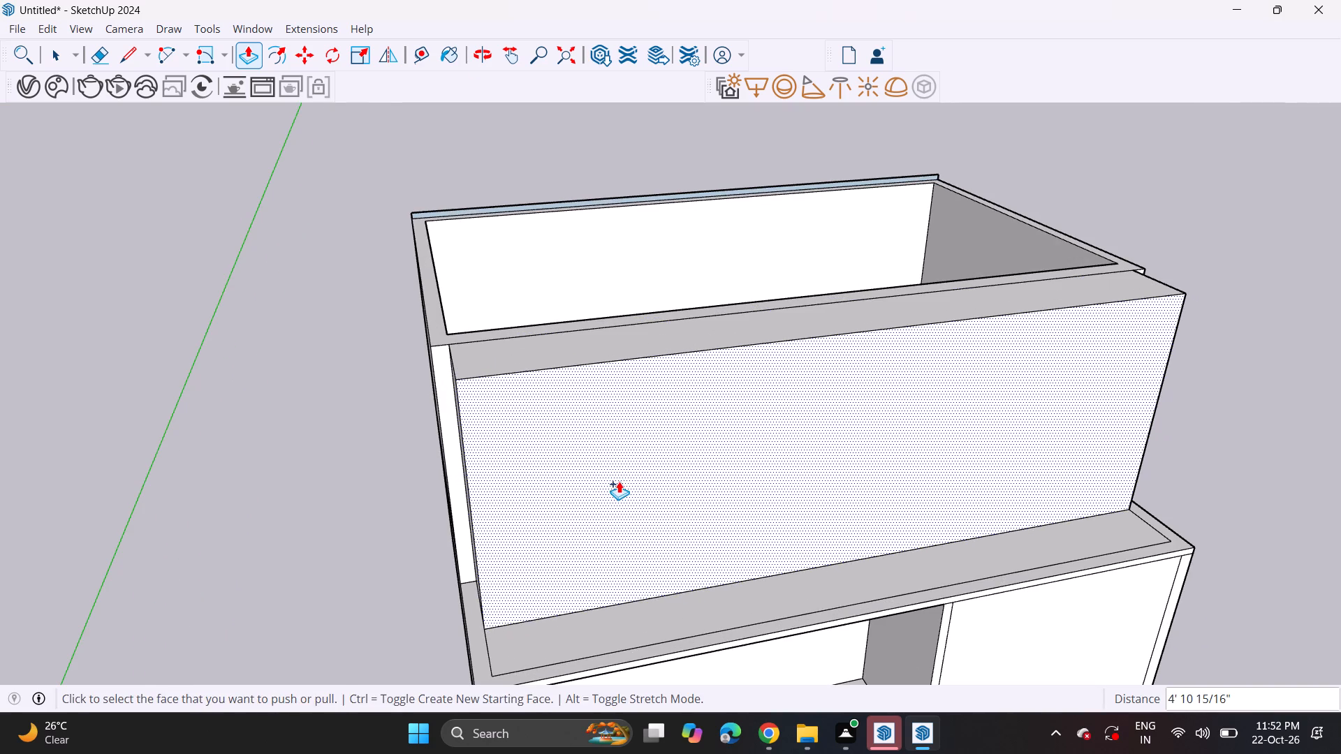
Push/Pull the inner face of the upper storey's front wall forward by about 5' 3 1/8" to deepen the room.
scroll(694, 335, "up", 1)
middle_click_drag(694, 334, 500, 660)
middle_click_drag(515, 443, 336, 477)
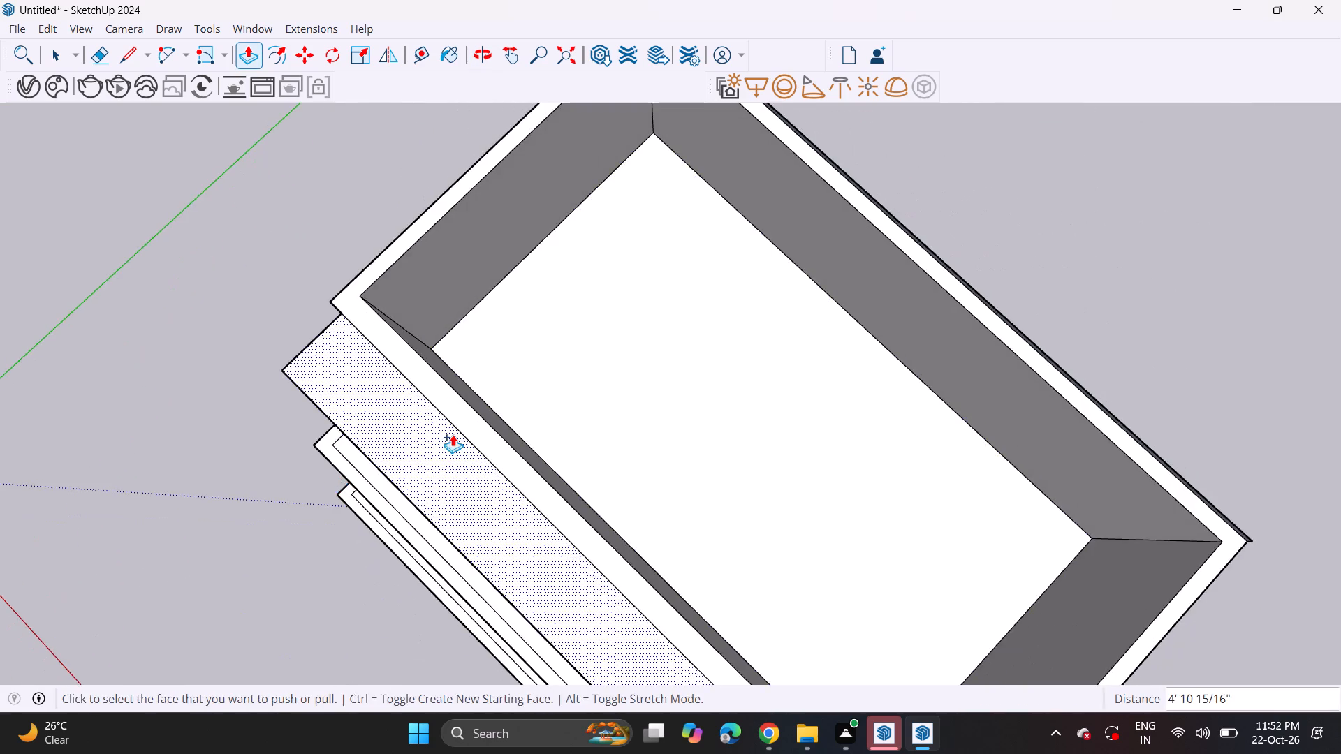
scroll(471, 422, "up", 1)
middle_click_drag(471, 421, 217, 383)
left_click(521, 408)
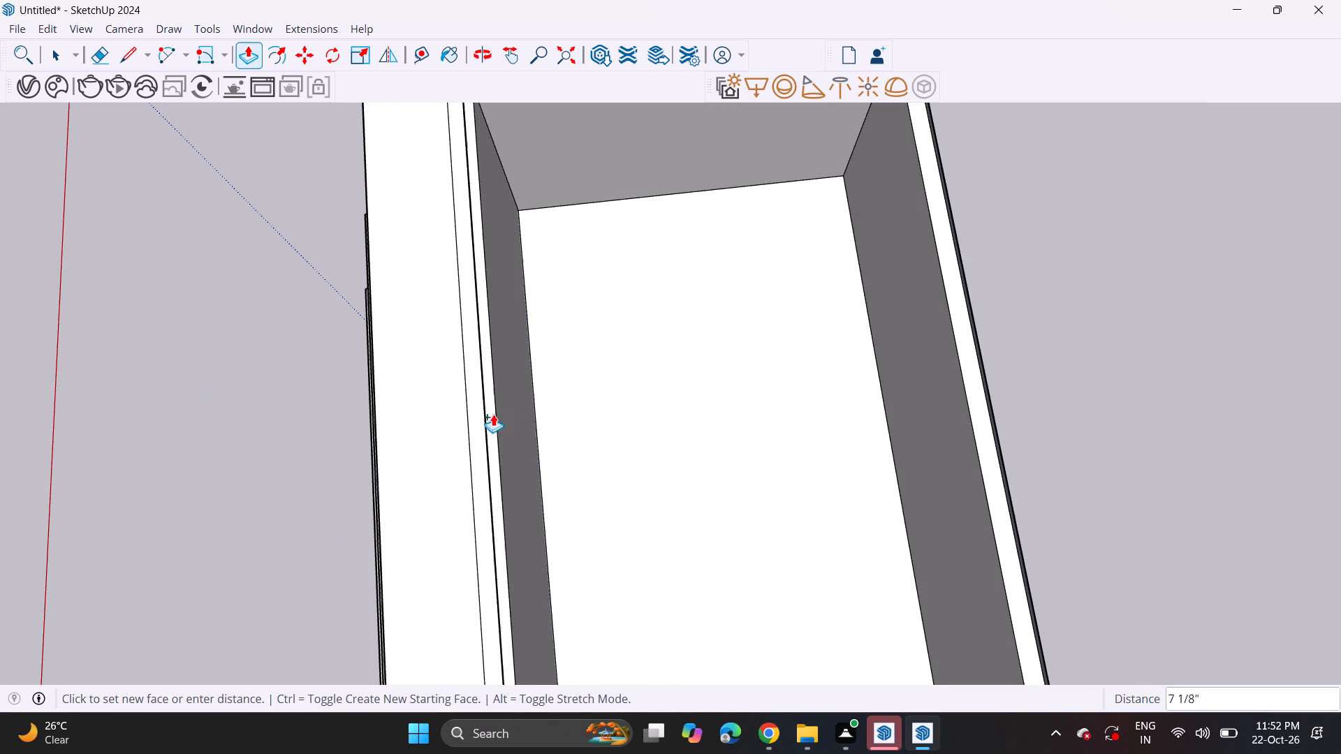
left_click(442, 435)
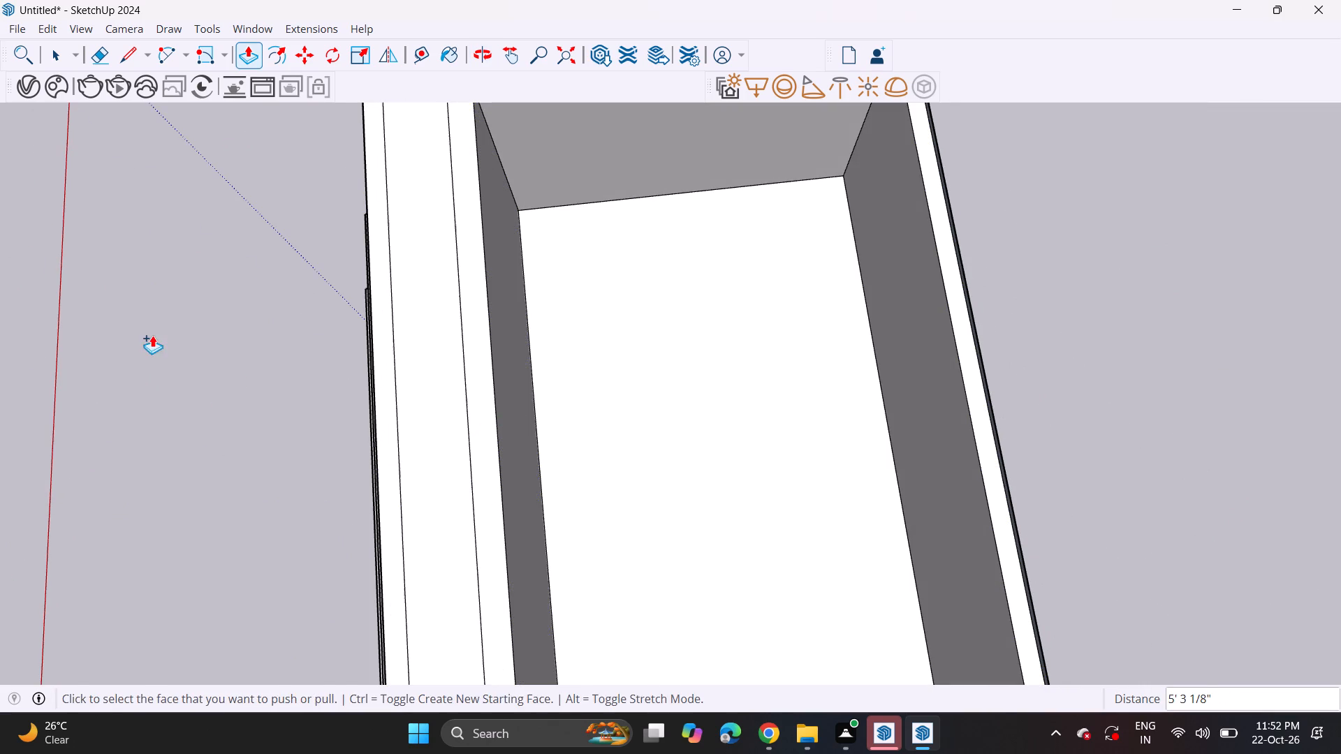
Erase the leftover edges and strips of the old front wall across the wall top, floor and side wall.
left_click(105, 57)
left_click_drag(455, 367, 508, 376)
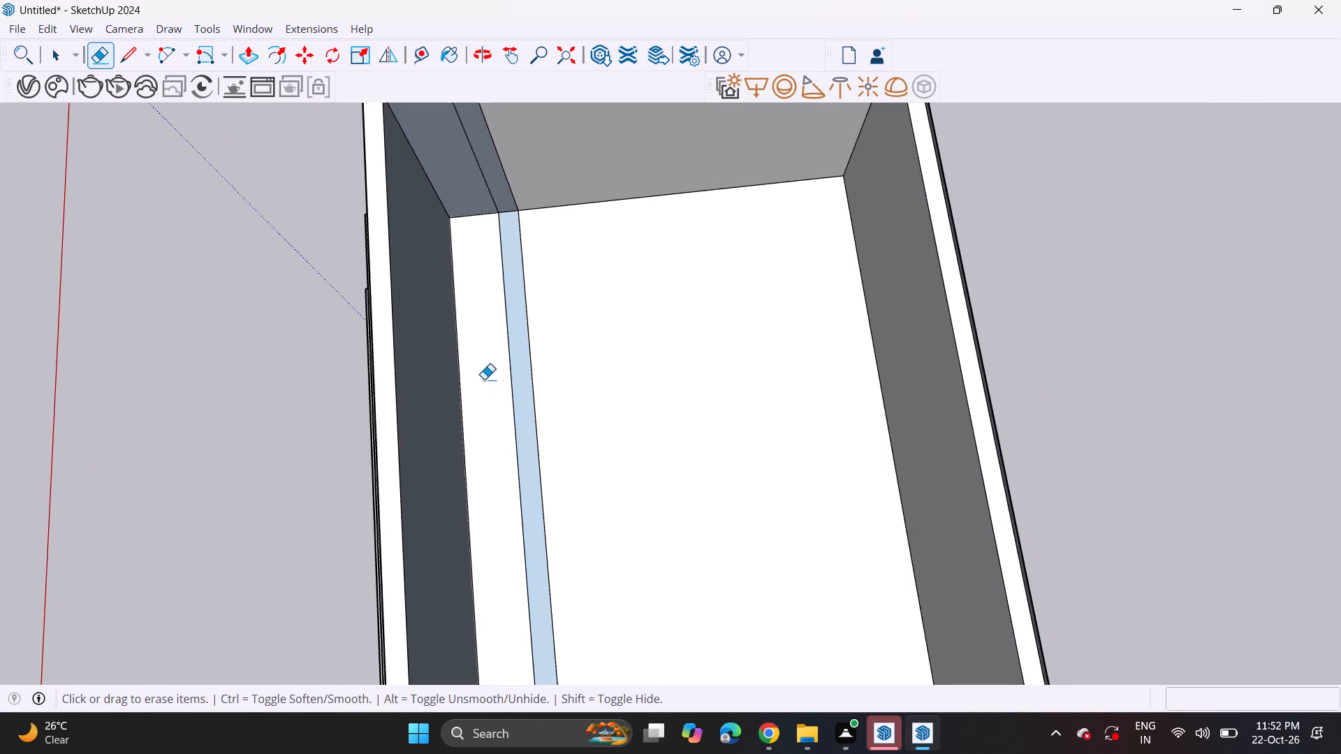
left_click_drag(507, 378, 550, 378)
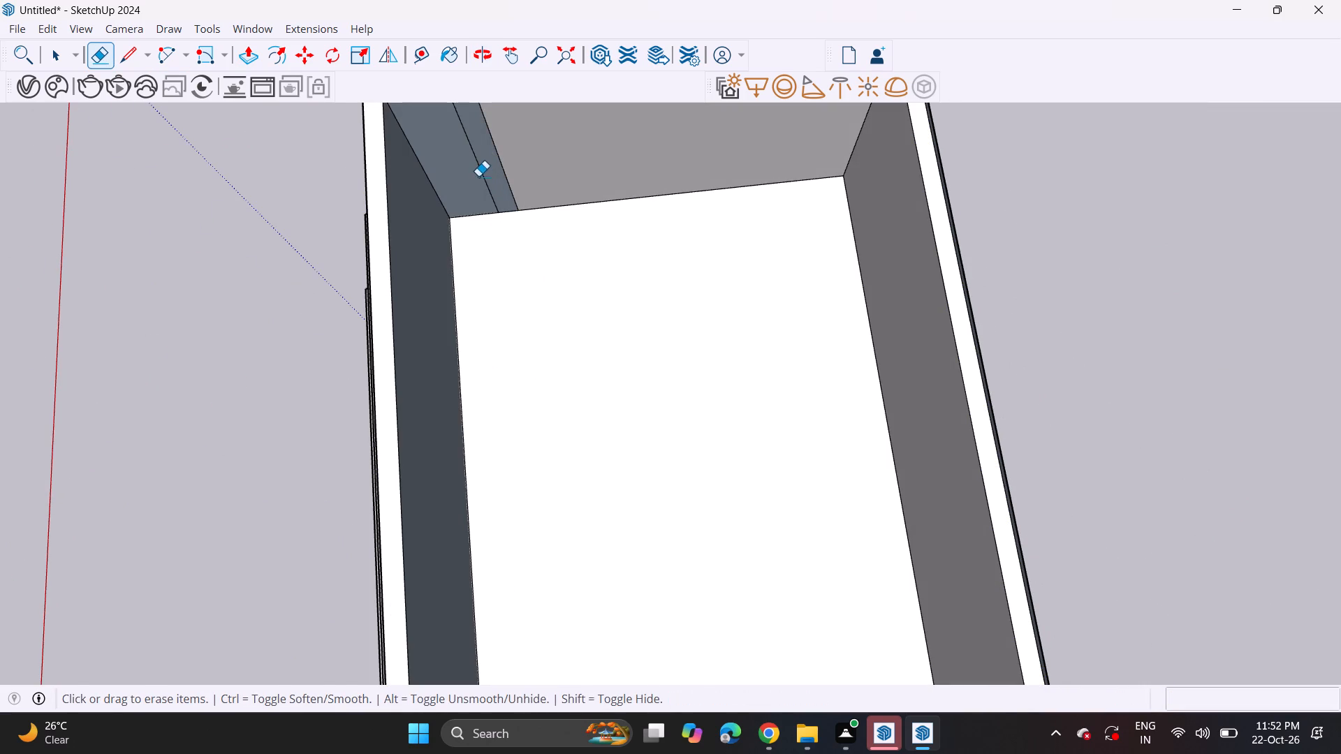
left_click_drag(478, 176, 497, 164)
left_click_drag(505, 158, 480, 177)
Push/Pull the front end of the upper storey's right side wall about 4' 11" forward to meet the extended front wall.
scroll(479, 178, "down", 7)
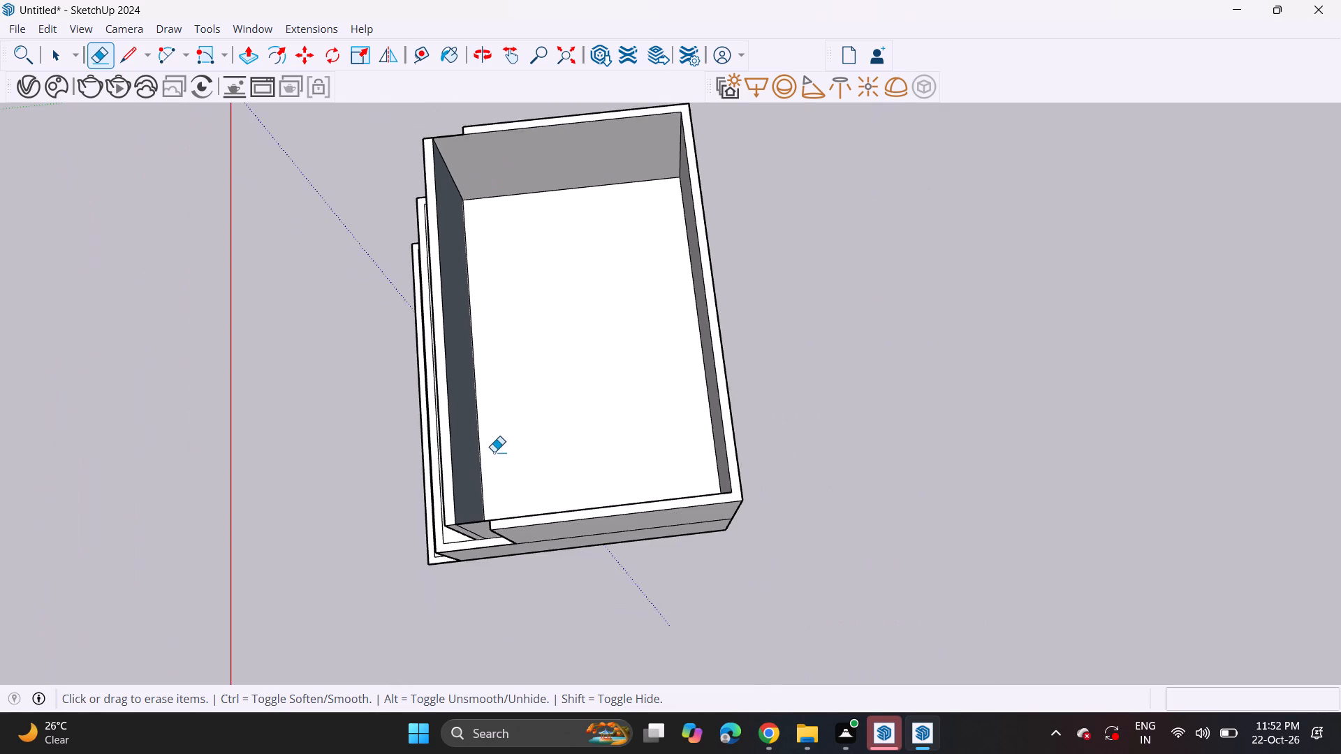
middle_click_drag(500, 452, 987, 339)
scroll(742, 485, "up", 1)
middle_click_drag(743, 483, 771, 369)
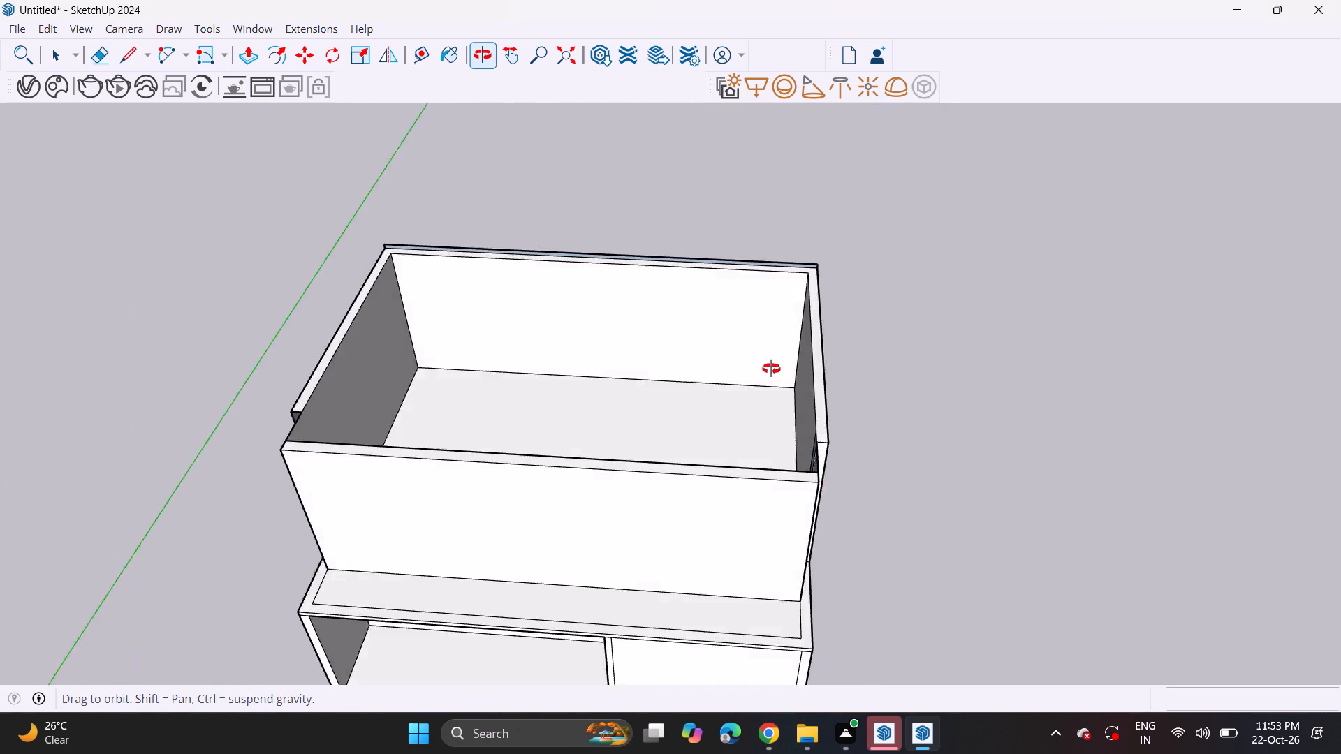
middle_click_drag(771, 369, 713, 367)
left_click(239, 65)
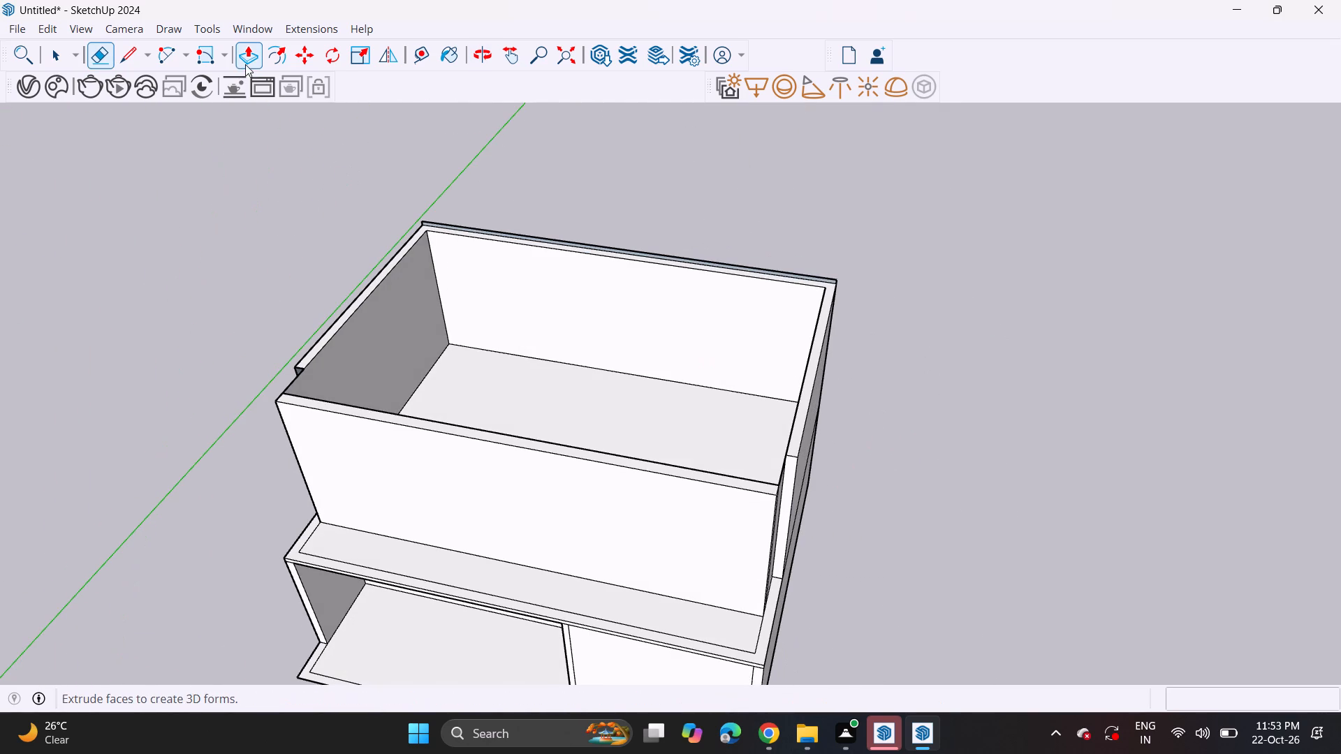
left_click(781, 519)
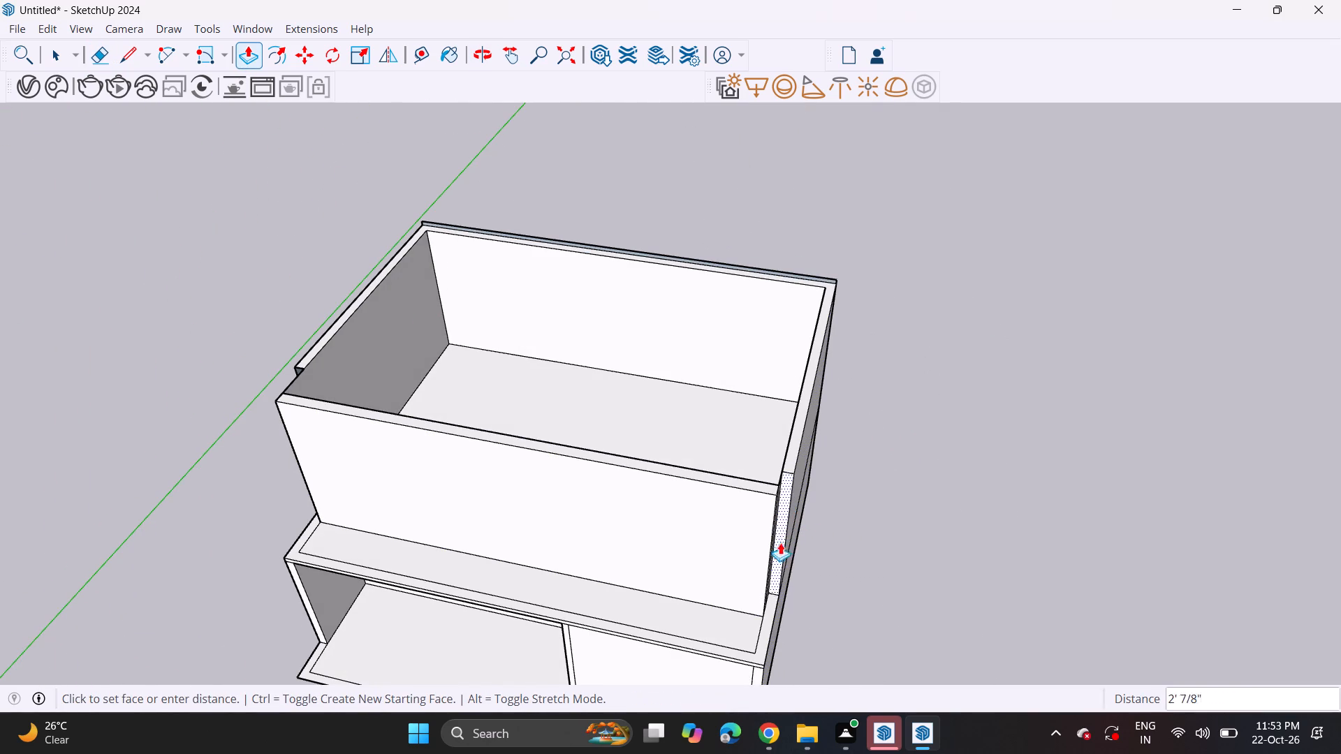
left_click(761, 551)
Push/Pull the face in the upper storey's left side gap outward to the side wall's outer surface.
middle_click_drag(300, 454, 644, 250)
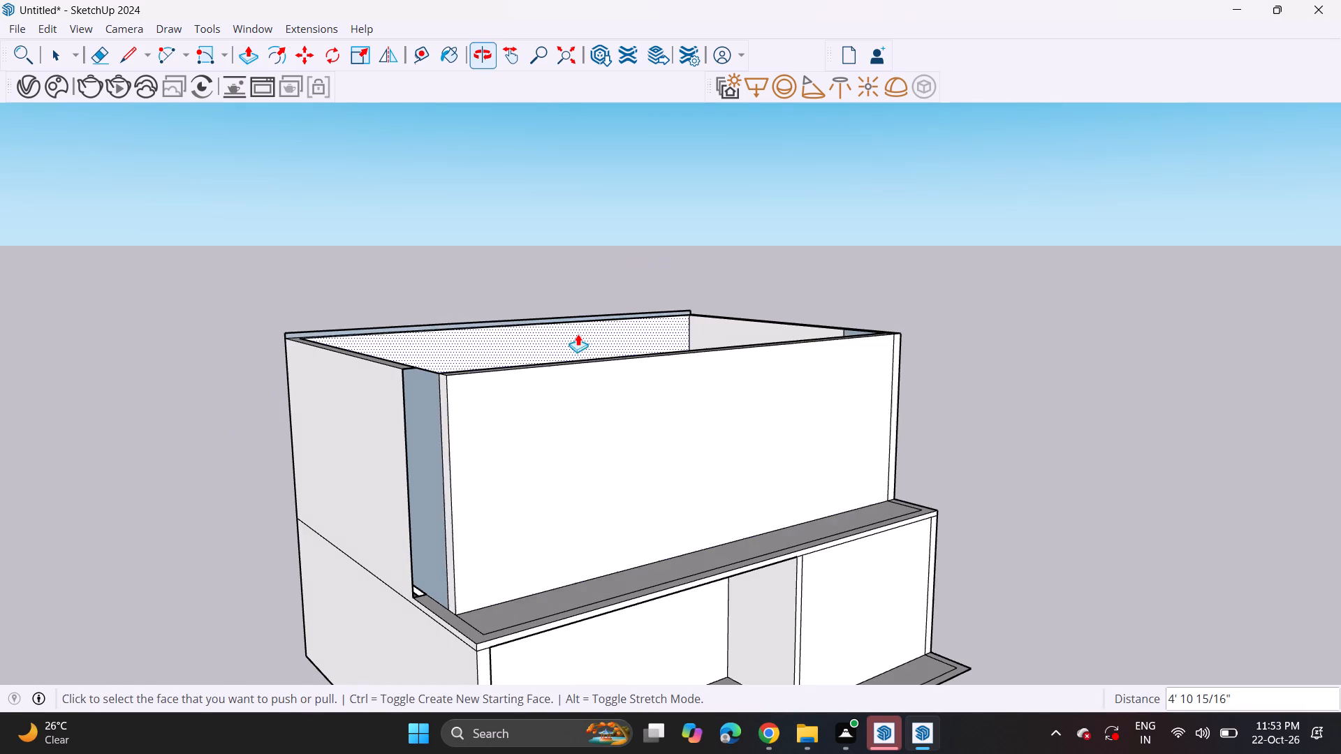
middle_click_drag(413, 468, 336, 522)
scroll(358, 435, "up", 6)
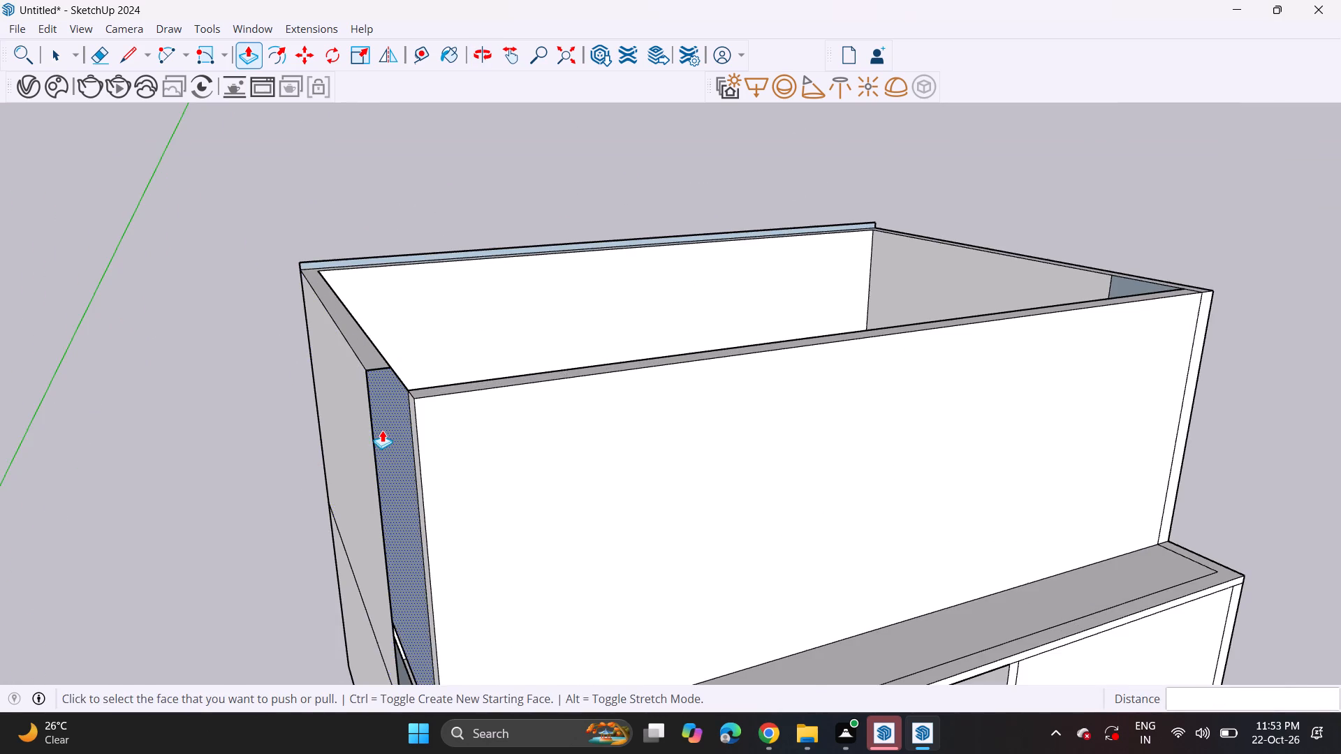
middle_click_drag(404, 423, 191, 532)
middle_click_drag(703, 339, 698, 340)
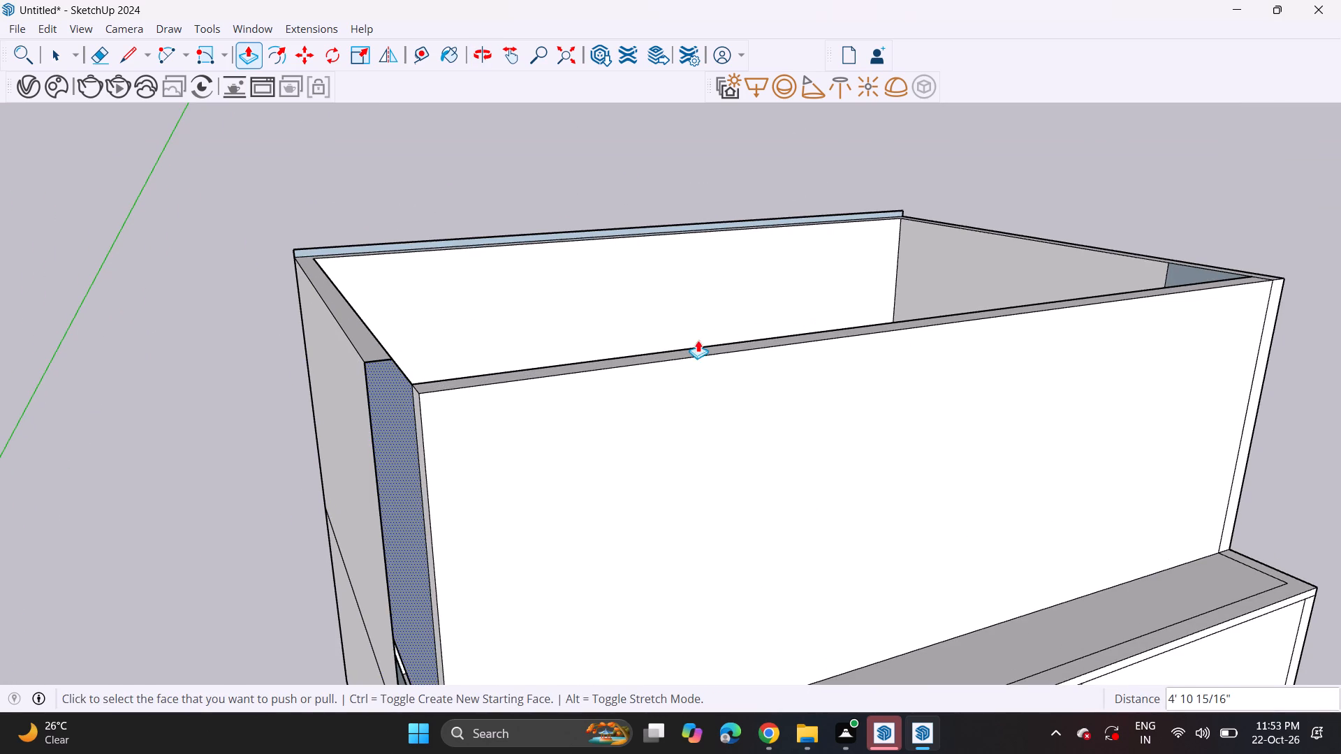
middle_click_drag(698, 340, 437, 482)
scroll(453, 462, "down", 7)
scroll(553, 452, "down", 6)
middle_click_drag(545, 441, 473, 473)
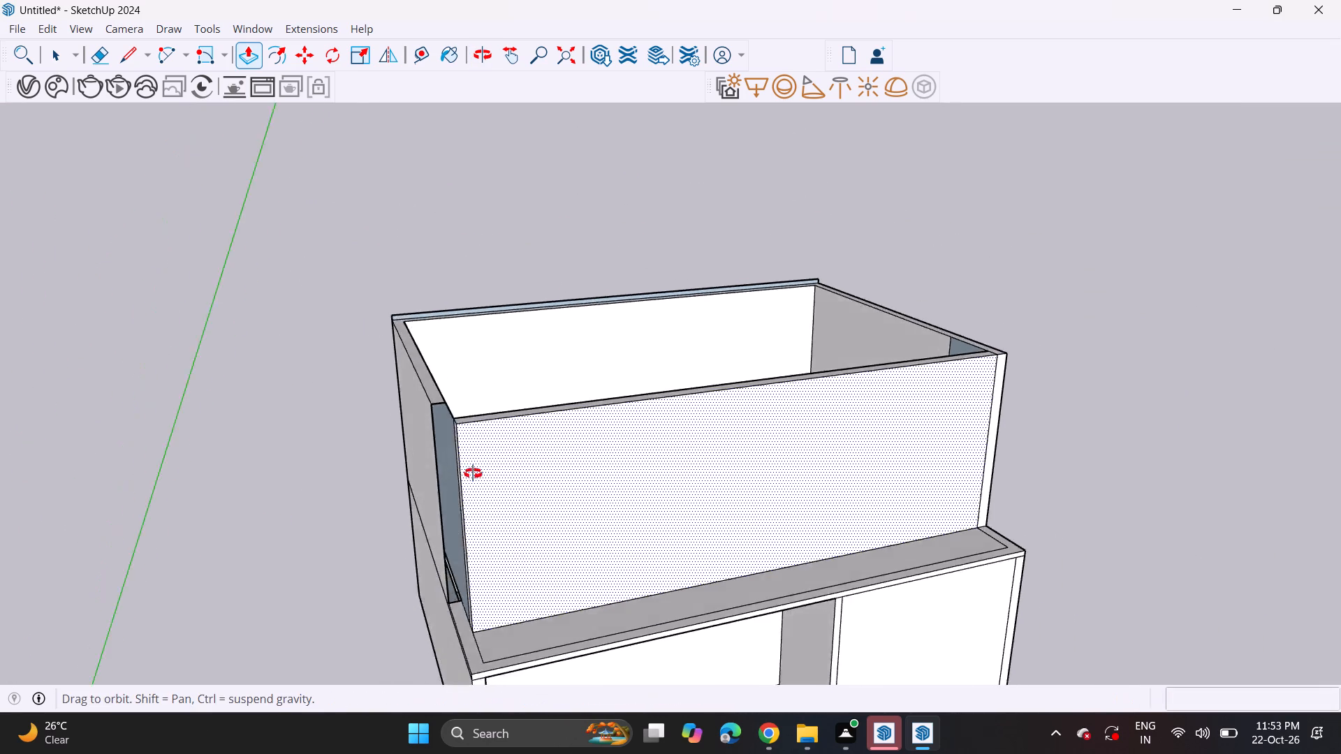
middle_click_drag(473, 473, 675, 350)
scroll(619, 457, "up", 5)
left_click(554, 512)
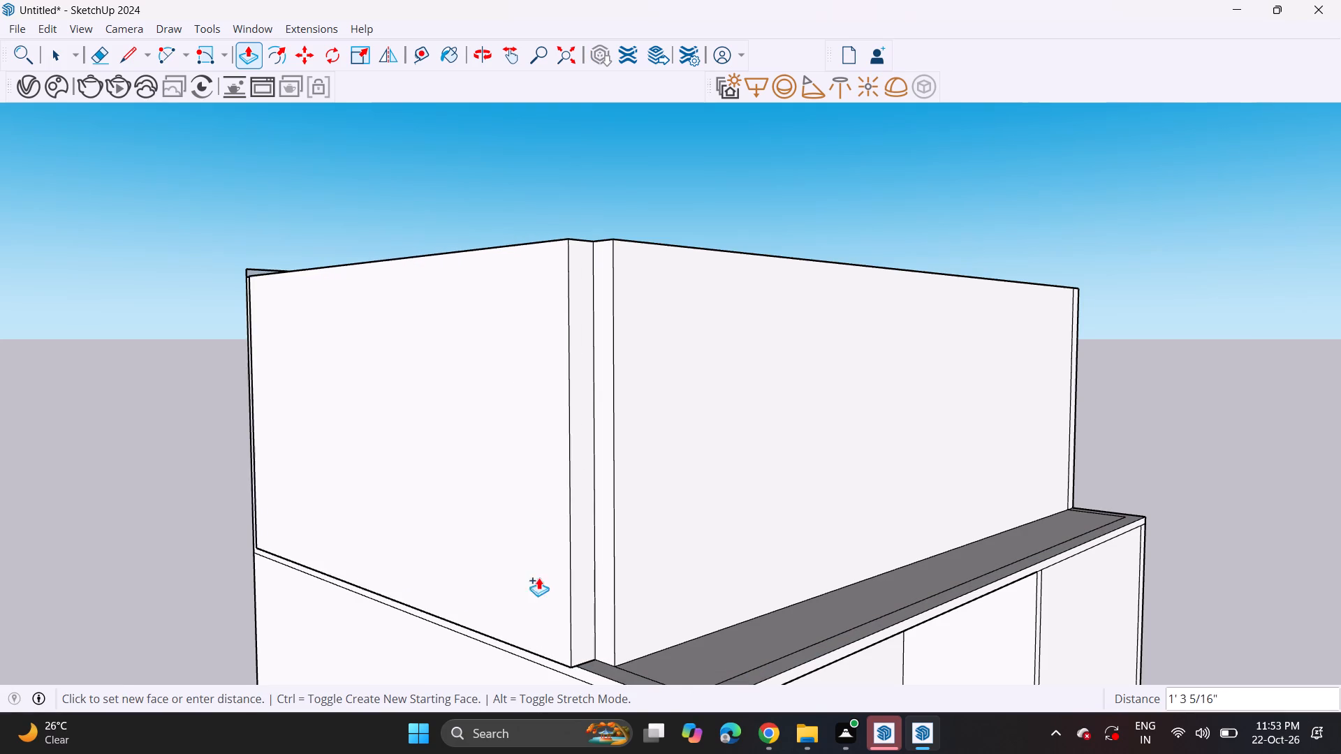
left_click(582, 677)
Push/Pull the left infill wall's narrow end face about 1' 2" forward, flush with the front wall.
left_click(583, 610)
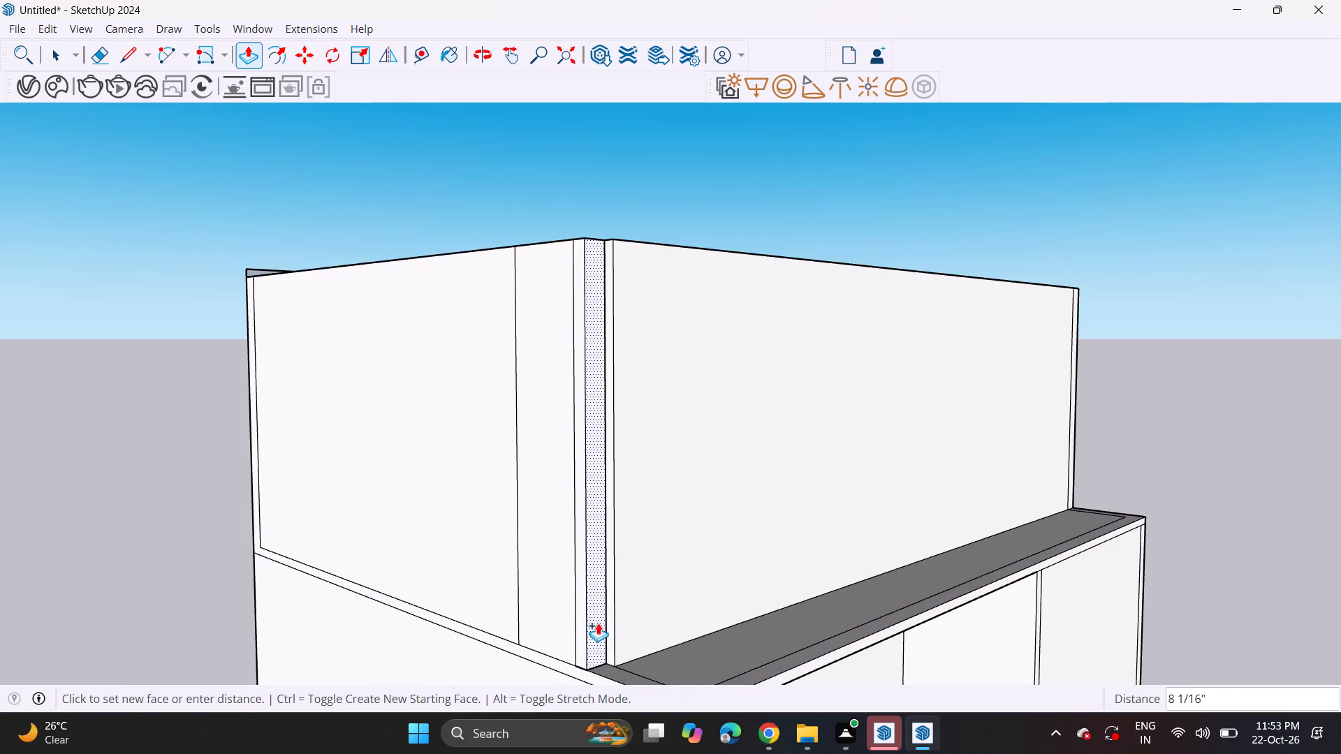
left_click(643, 486)
Push/Pull the 6" high rear profile about 32' 7 9/16" forward to the front wall, forming the upper roof slab.
middle_click_drag(649, 363, 430, 486)
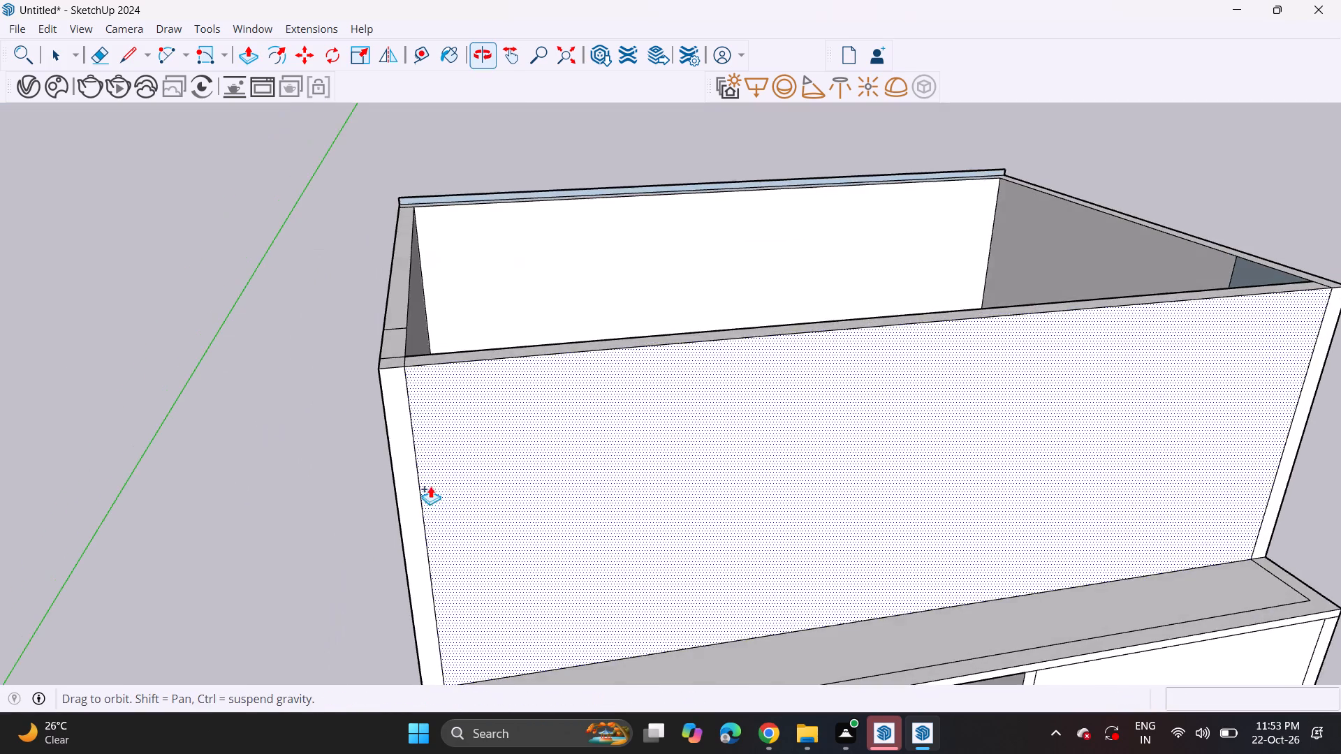
middle_click_drag(430, 486, 437, 494)
scroll(525, 222, "down", 5)
middle_click_drag(625, 210, 536, 228)
scroll(548, 209, "up", 1)
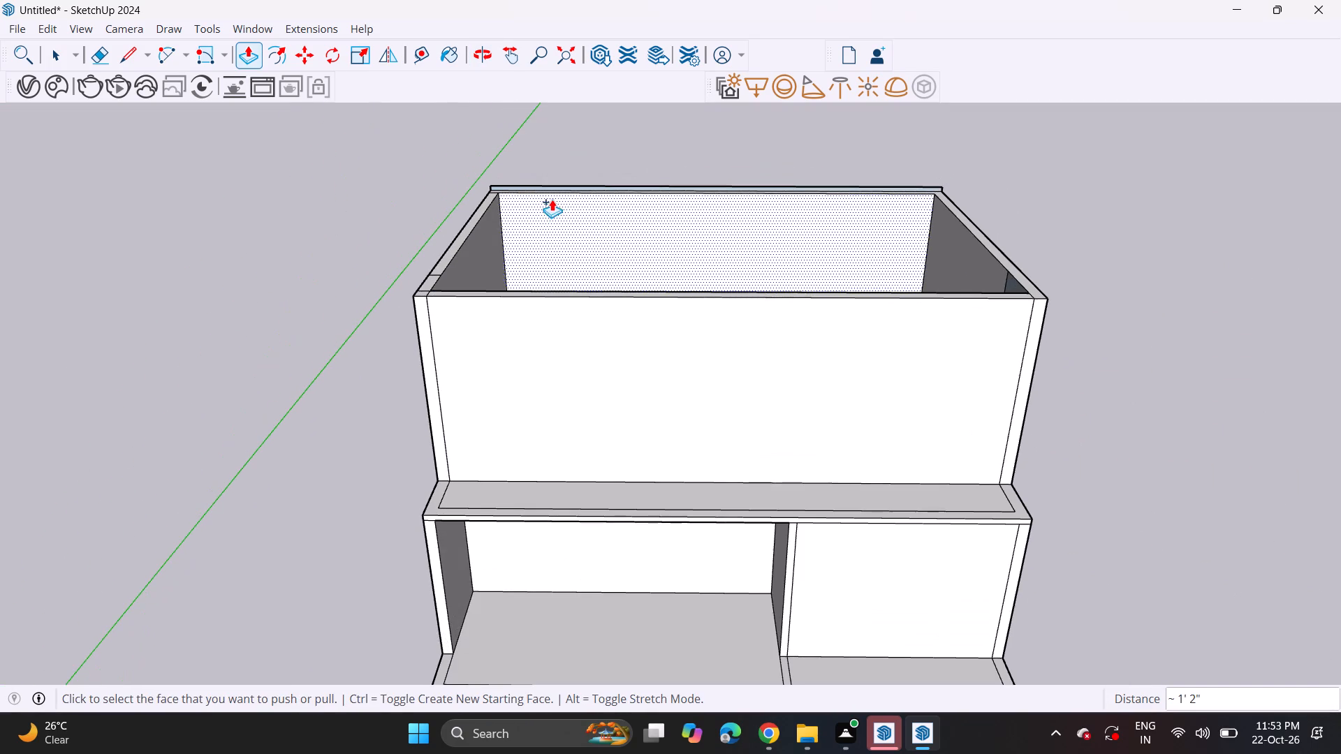
left_click(555, 187)
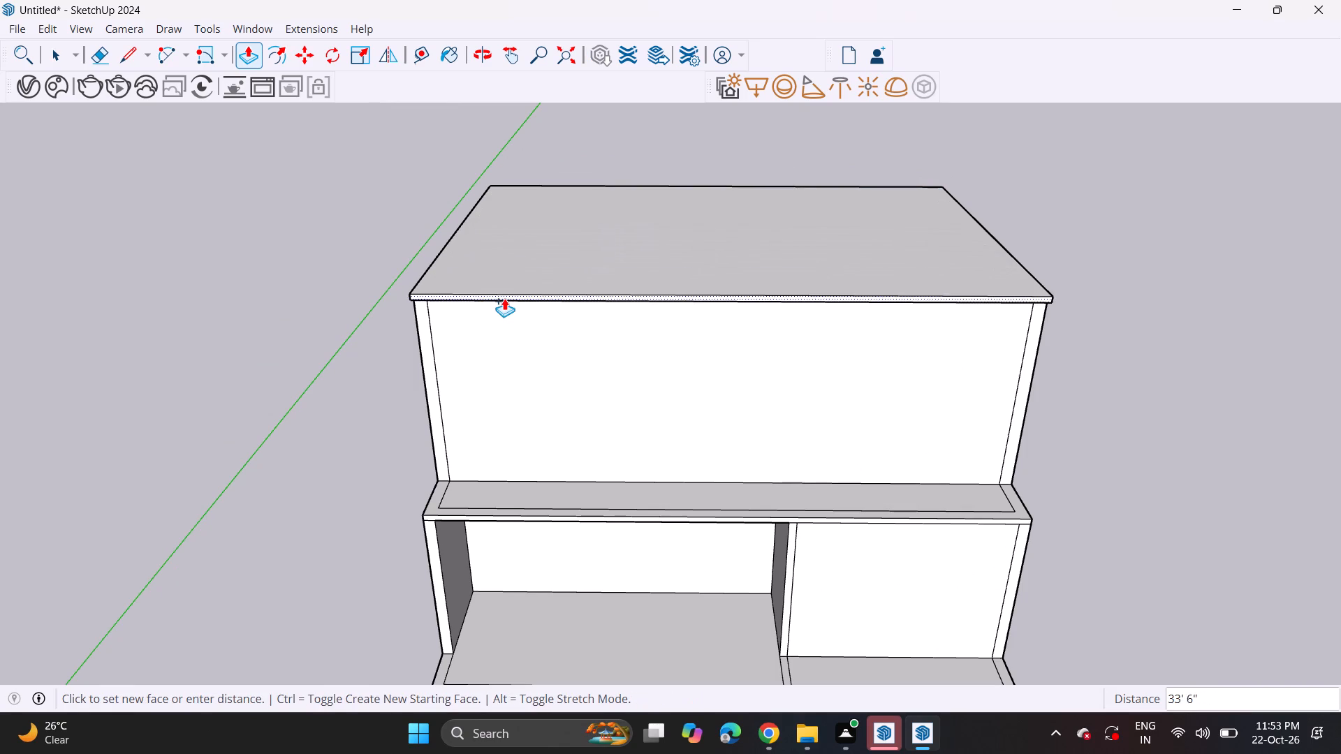
left_click(585, 327)
Draw a window rectangle about 15' 2" wide and 13' 1" high on the left part of the upper storey's front wall.
middle_click_drag(646, 348, 667, 301)
scroll(667, 301, "up", 1)
scroll(667, 301, "down", 4)
middle_click_drag(667, 301, 648, 293)
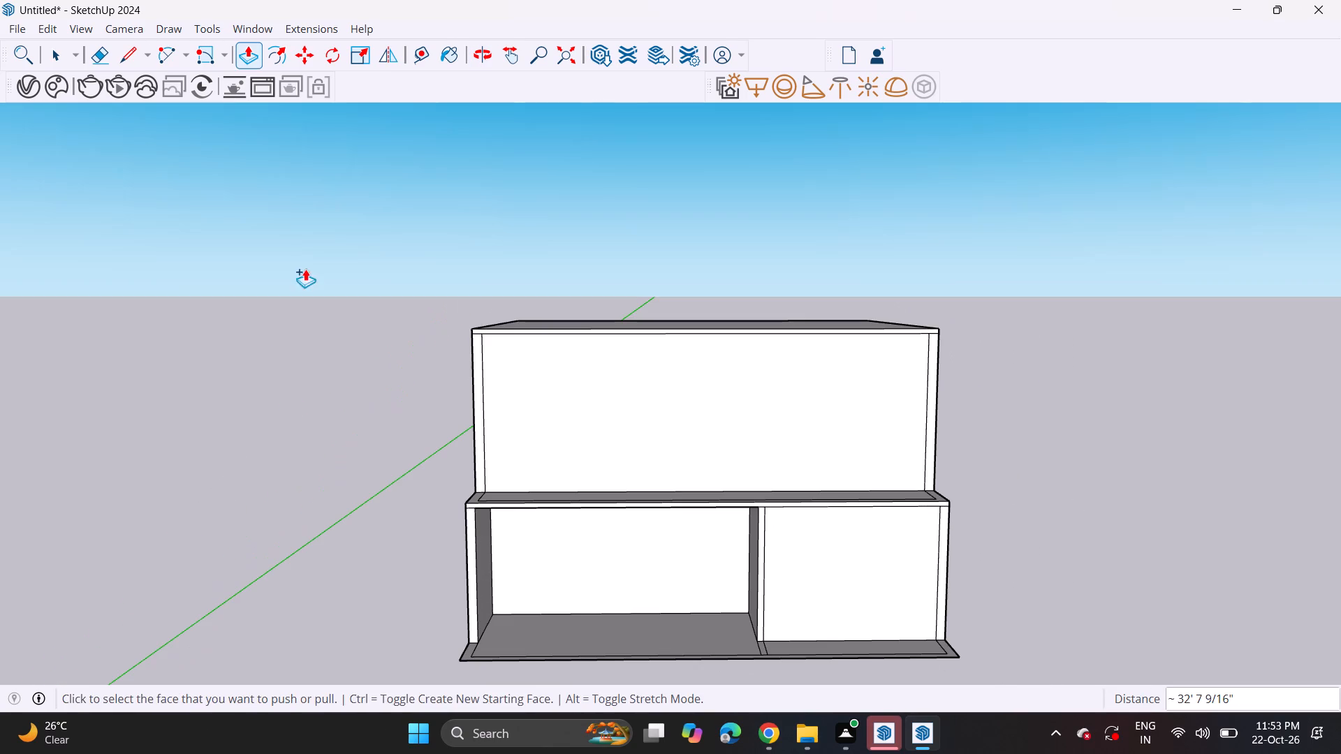
left_click(222, 54)
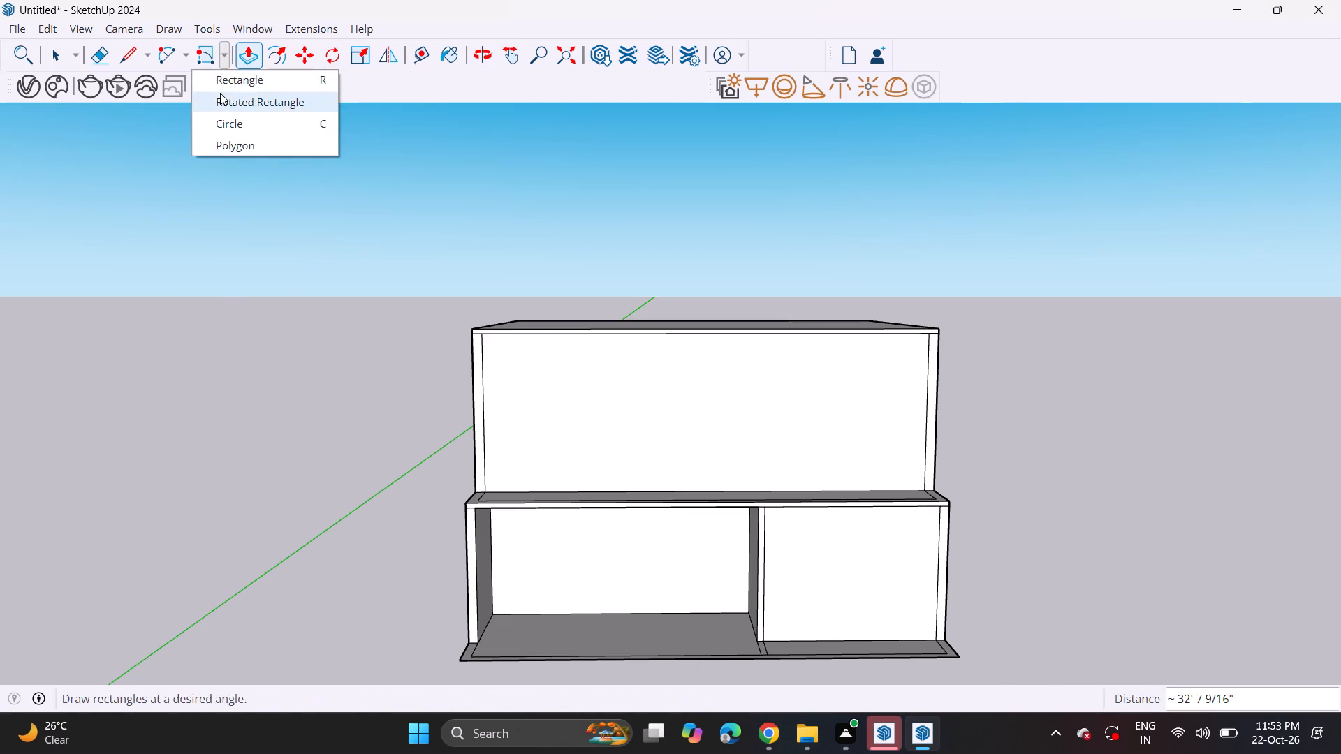
left_click(224, 87)
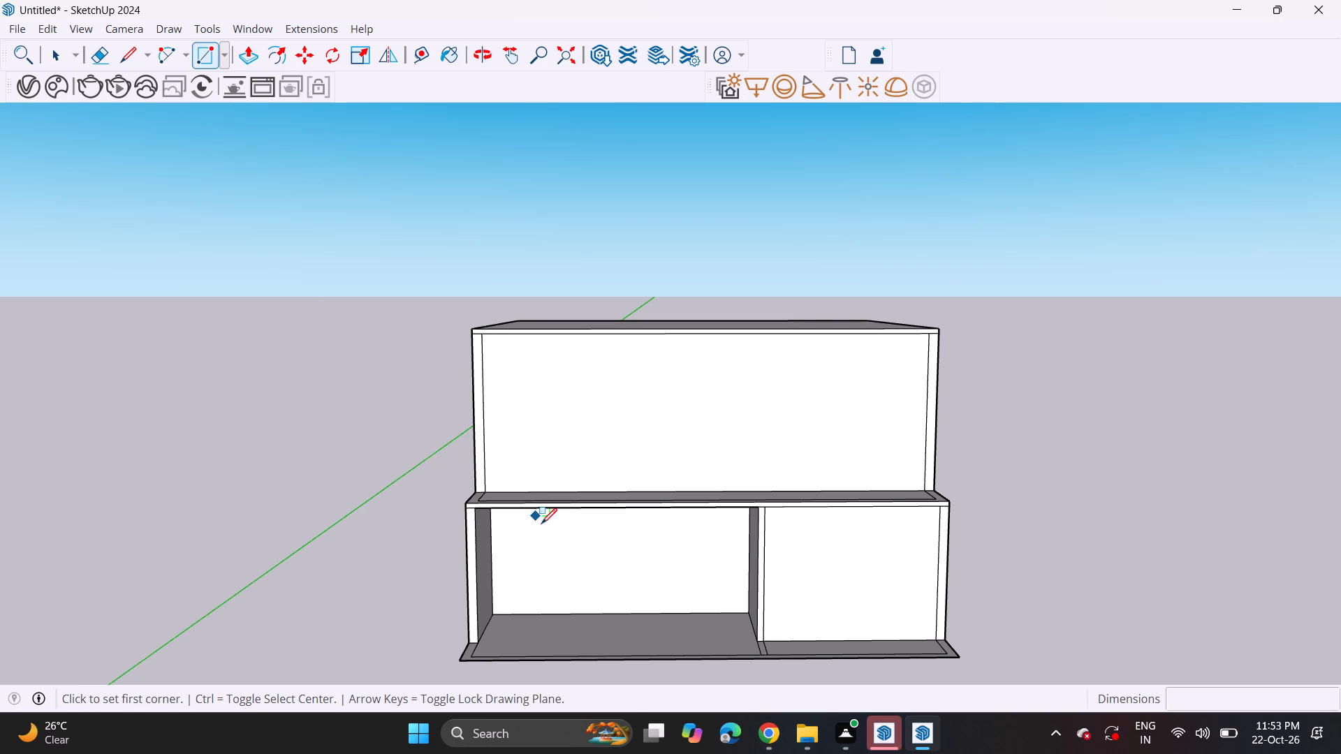
scroll(504, 436, "up", 5)
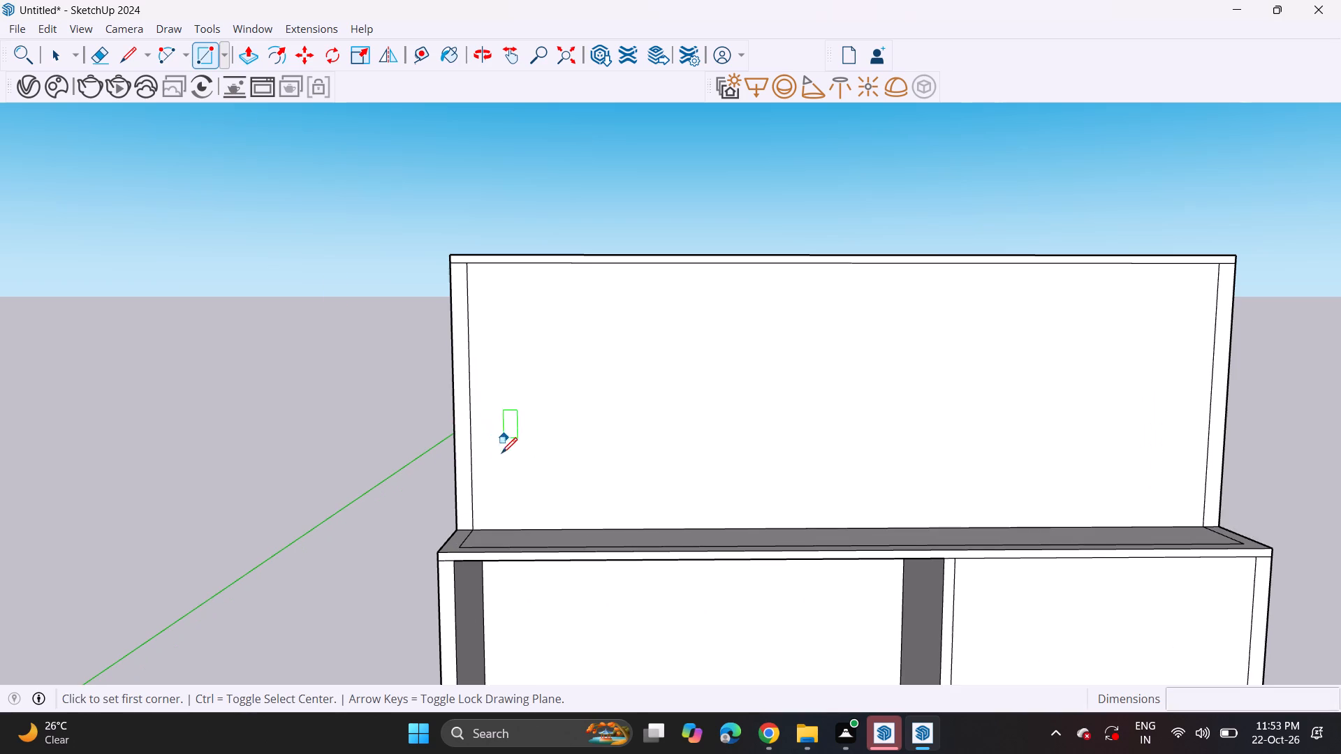
left_click(511, 504)
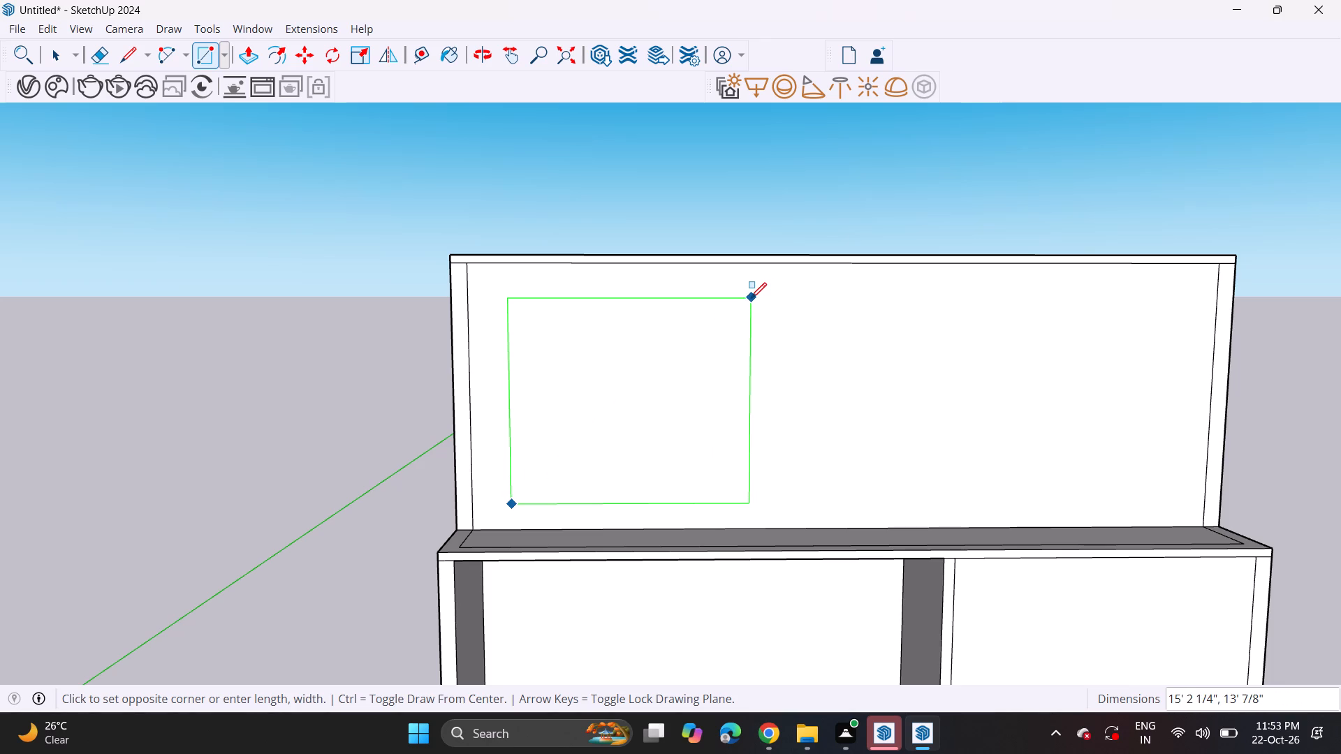
left_click(751, 298)
Draw a second window rectangle about 14' 7" wide and 12' 5" high beside the first on the upper front wall.
scroll(698, 357, "down", 5)
middle_click_drag(735, 393, 529, 393, "shift")
scroll(525, 393, "up", 1)
scroll(509, 390, "down", 3)
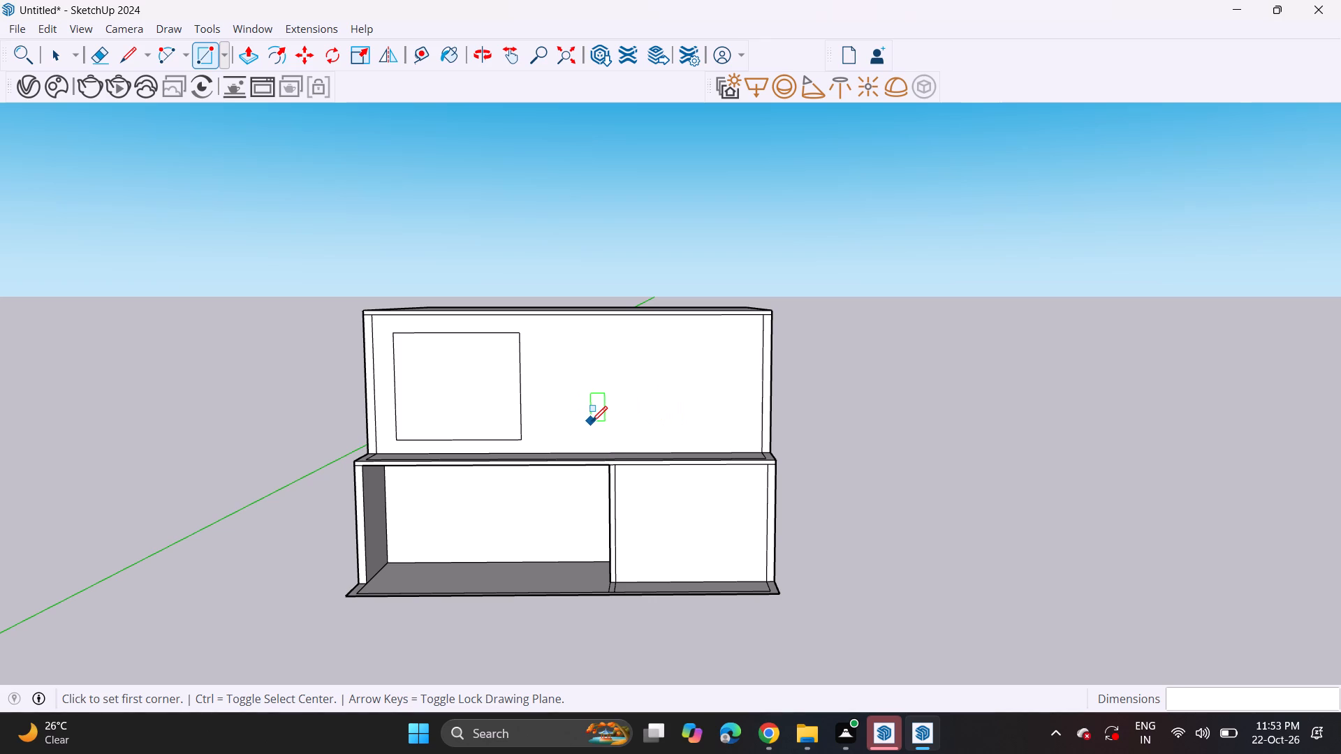
left_click(568, 429)
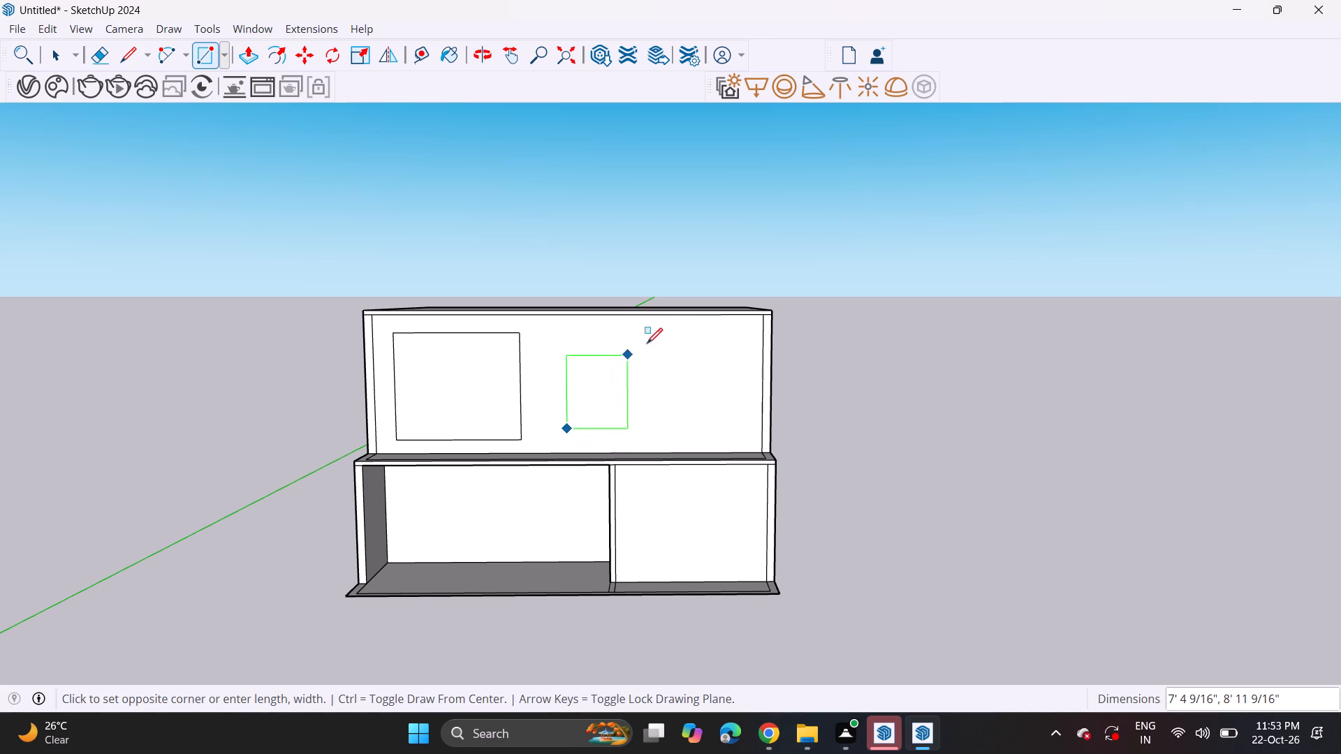
left_click(687, 327)
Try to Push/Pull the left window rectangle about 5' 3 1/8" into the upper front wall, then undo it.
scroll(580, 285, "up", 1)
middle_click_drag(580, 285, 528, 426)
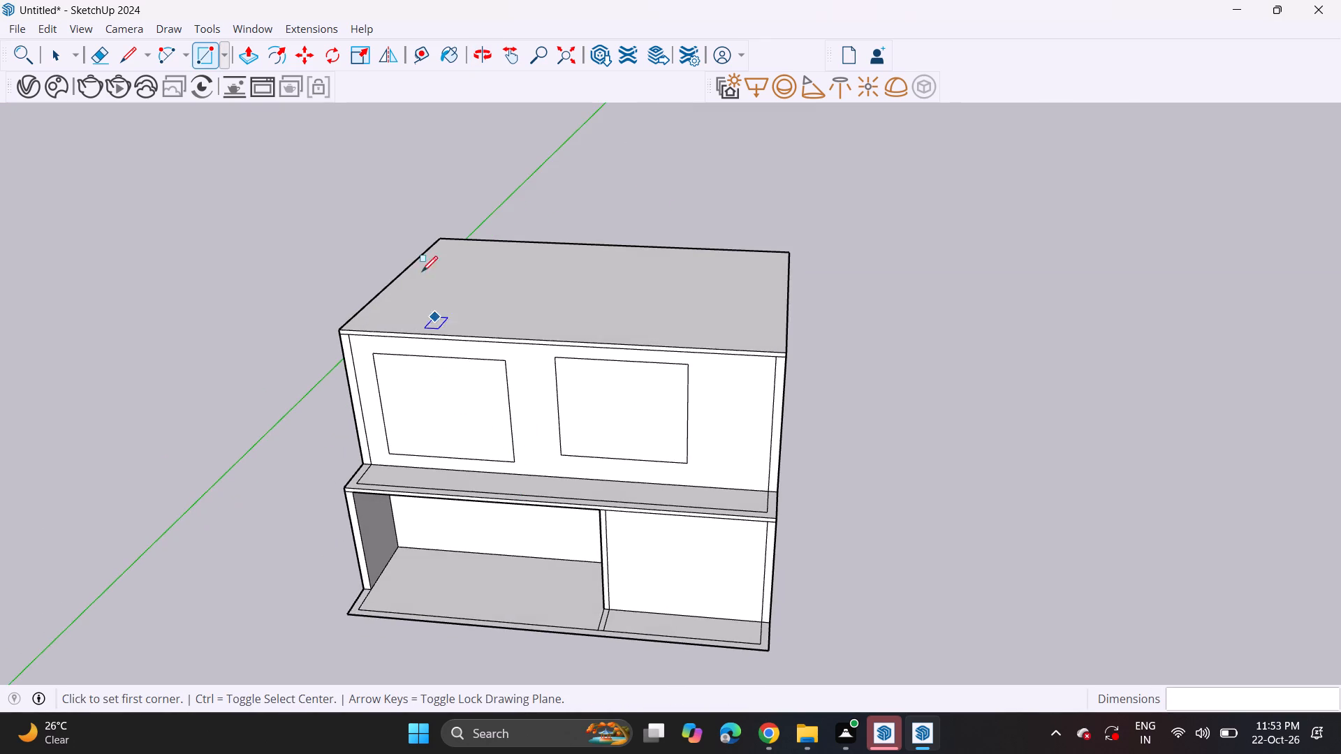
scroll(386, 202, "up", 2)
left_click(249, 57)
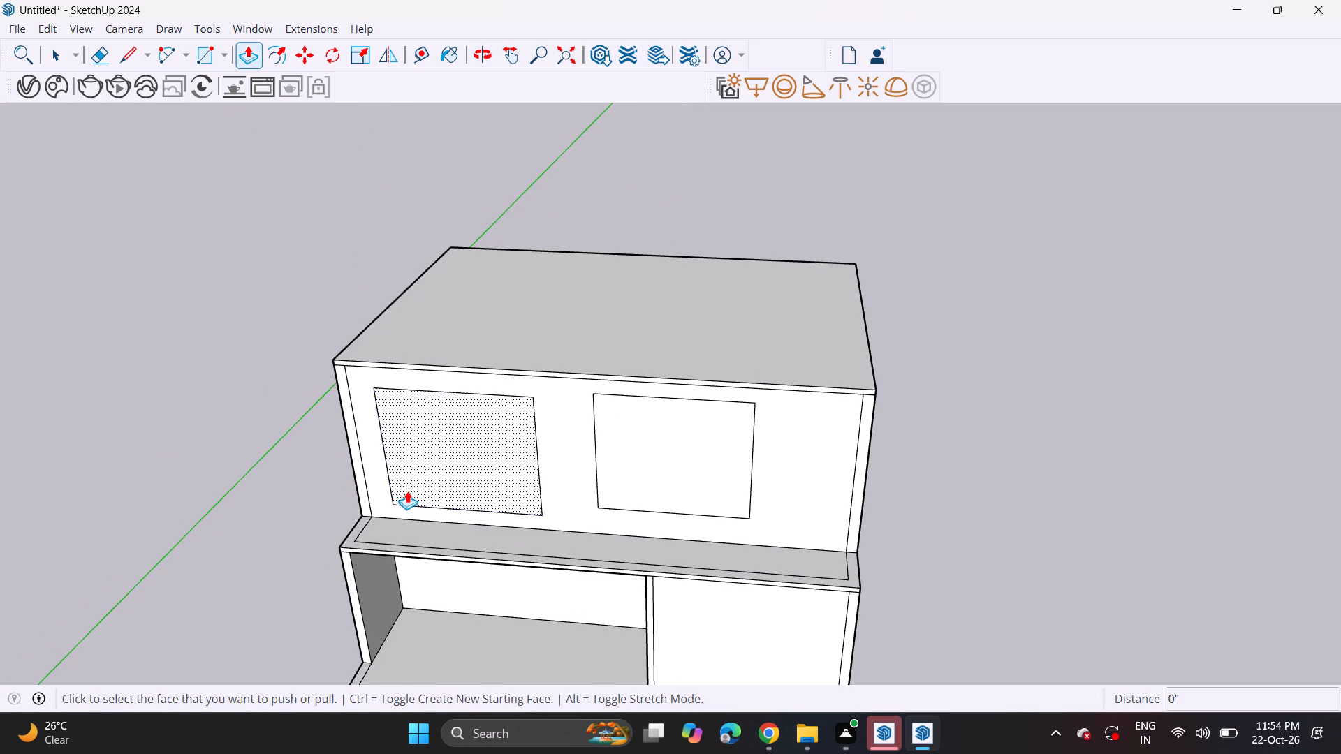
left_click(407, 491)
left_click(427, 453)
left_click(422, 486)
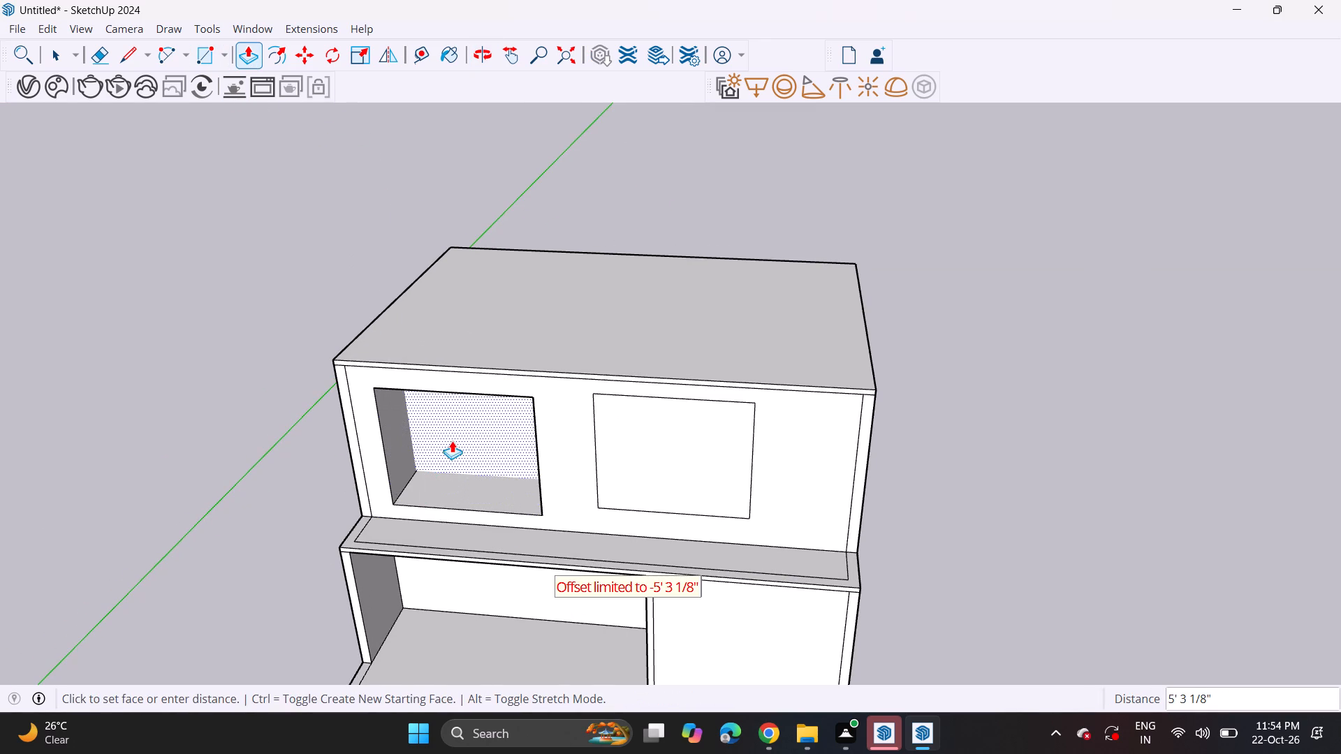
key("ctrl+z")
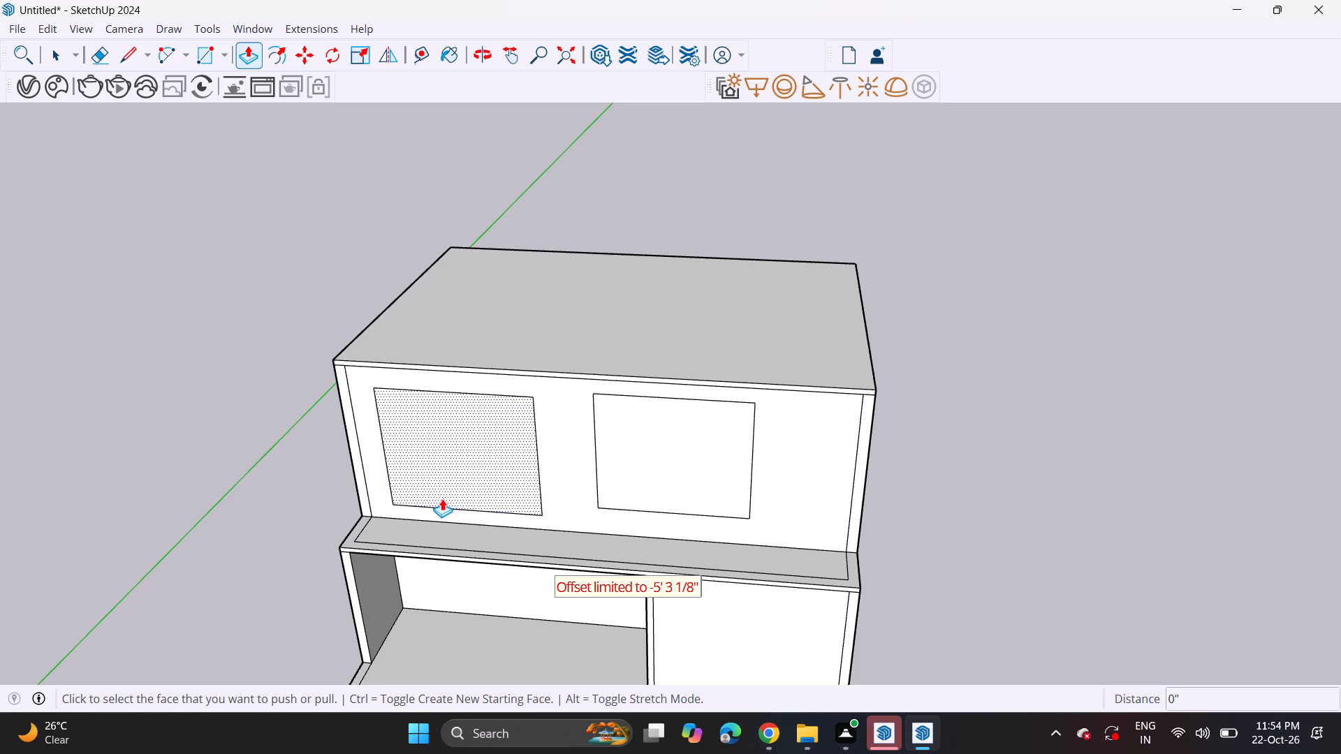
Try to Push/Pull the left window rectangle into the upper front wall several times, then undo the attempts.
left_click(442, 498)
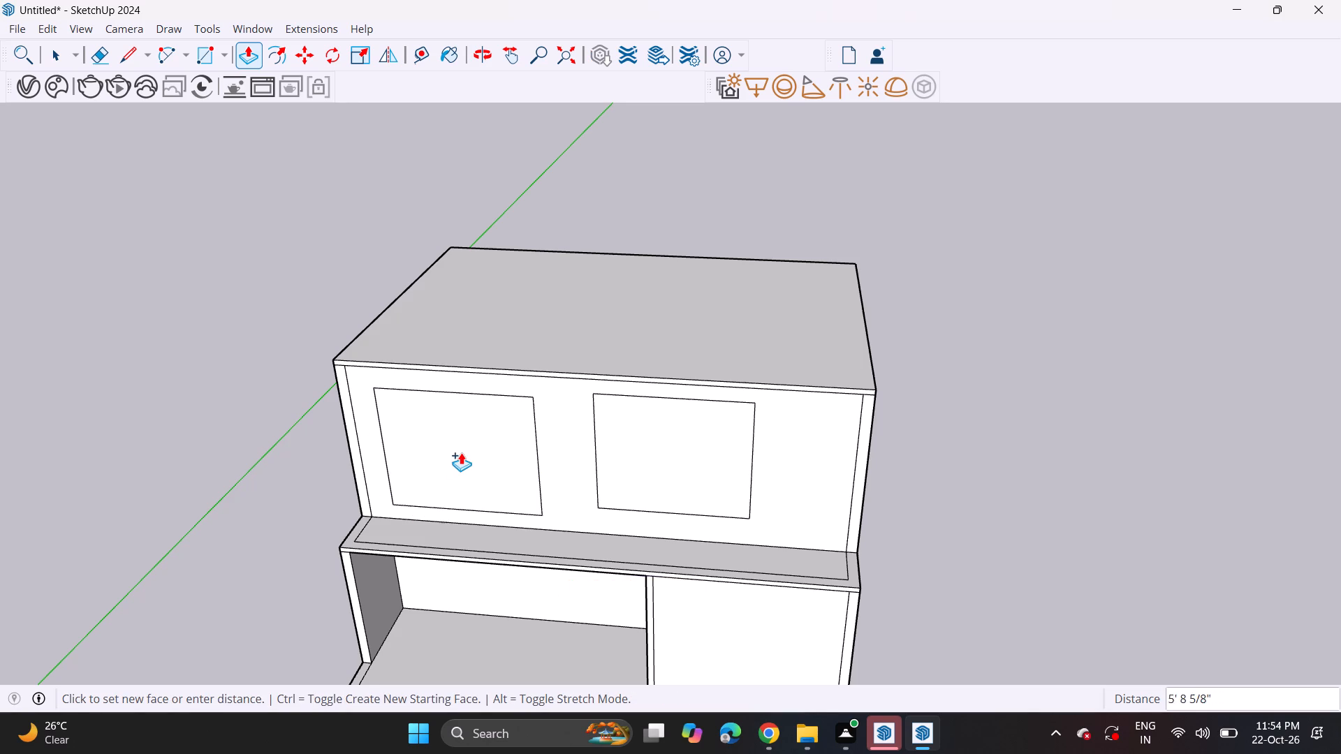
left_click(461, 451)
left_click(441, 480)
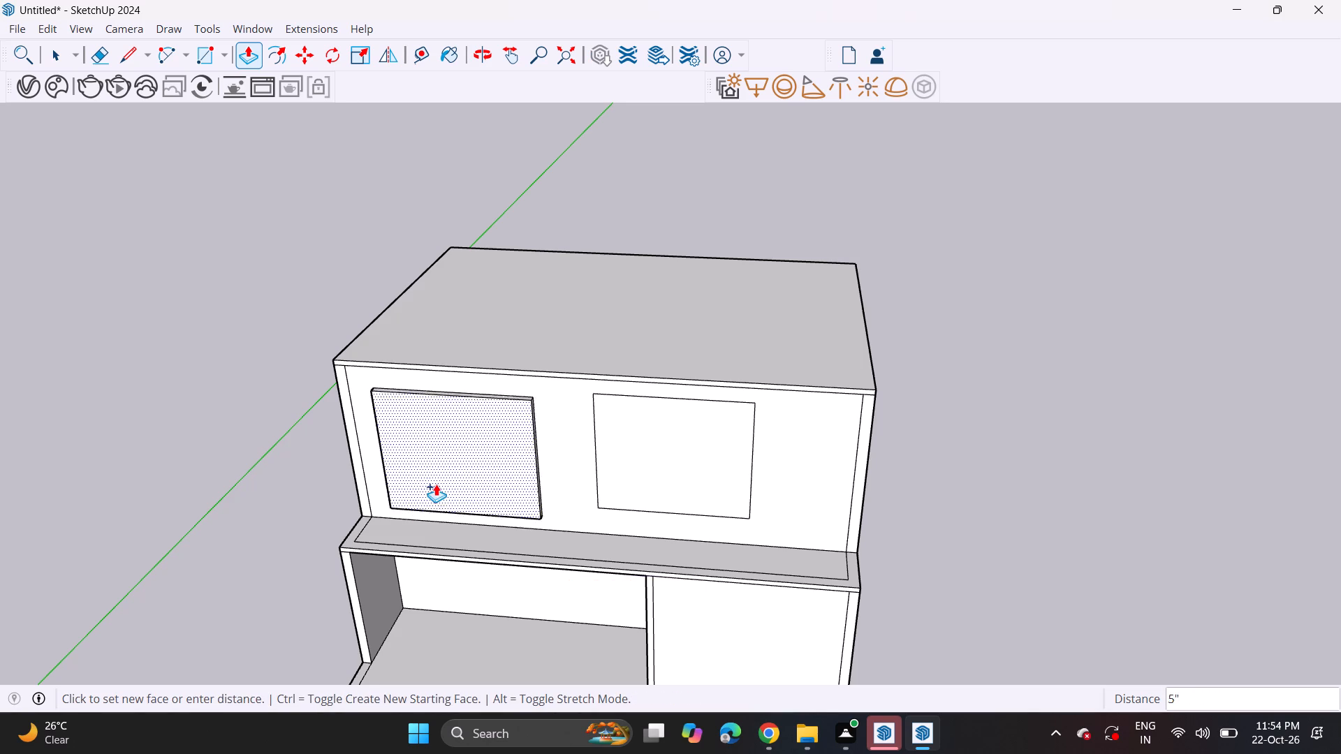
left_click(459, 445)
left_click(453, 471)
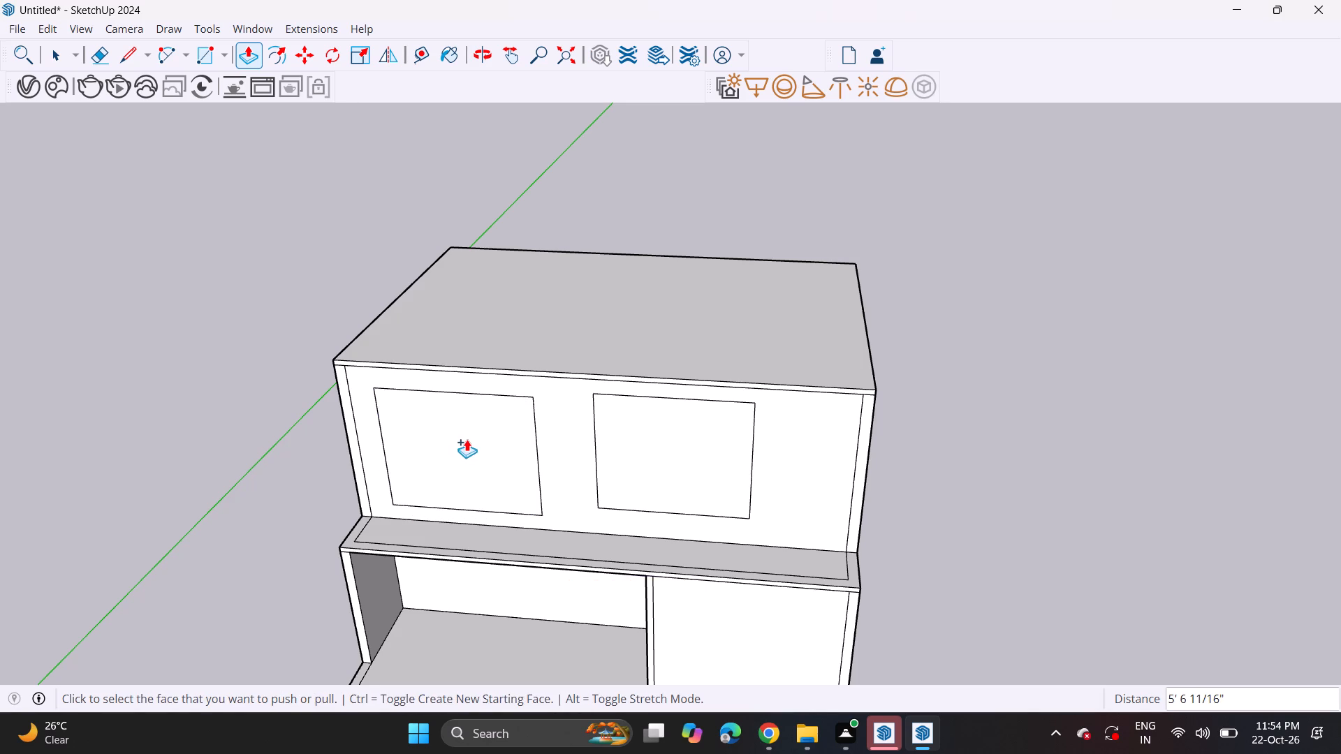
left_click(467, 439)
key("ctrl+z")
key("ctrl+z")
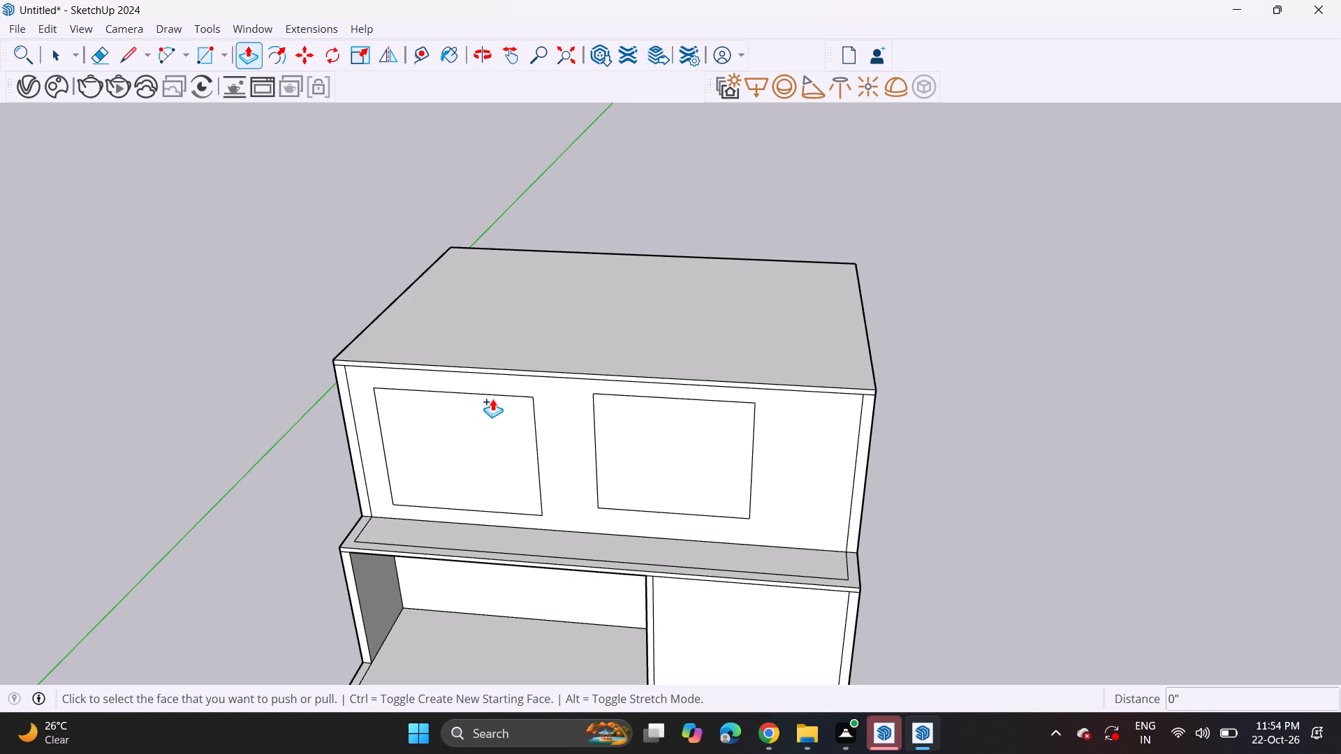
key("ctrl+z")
Undo both window rectangles and the upper roof slab's extrusion, back to the open-topped upper storey.
key("ctrl+z")
key("ctrl+z")
key("ctrl+z")
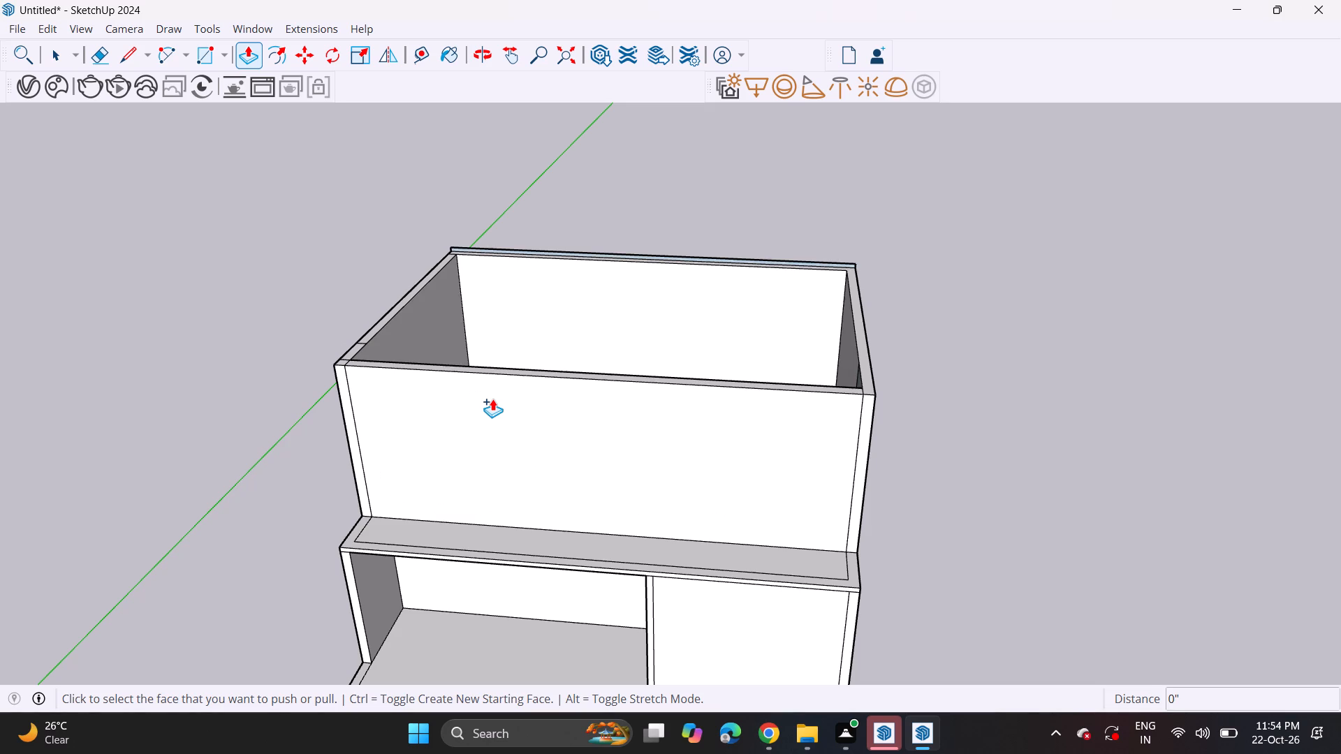
Draw a window rectangle about 13' 11" wide and 11' 10" high on the left part of the upper front wall.
middle_click_drag(506, 343, 98, 531)
middle_click_drag(546, 338, 313, 249)
scroll(471, 334, "up", 1)
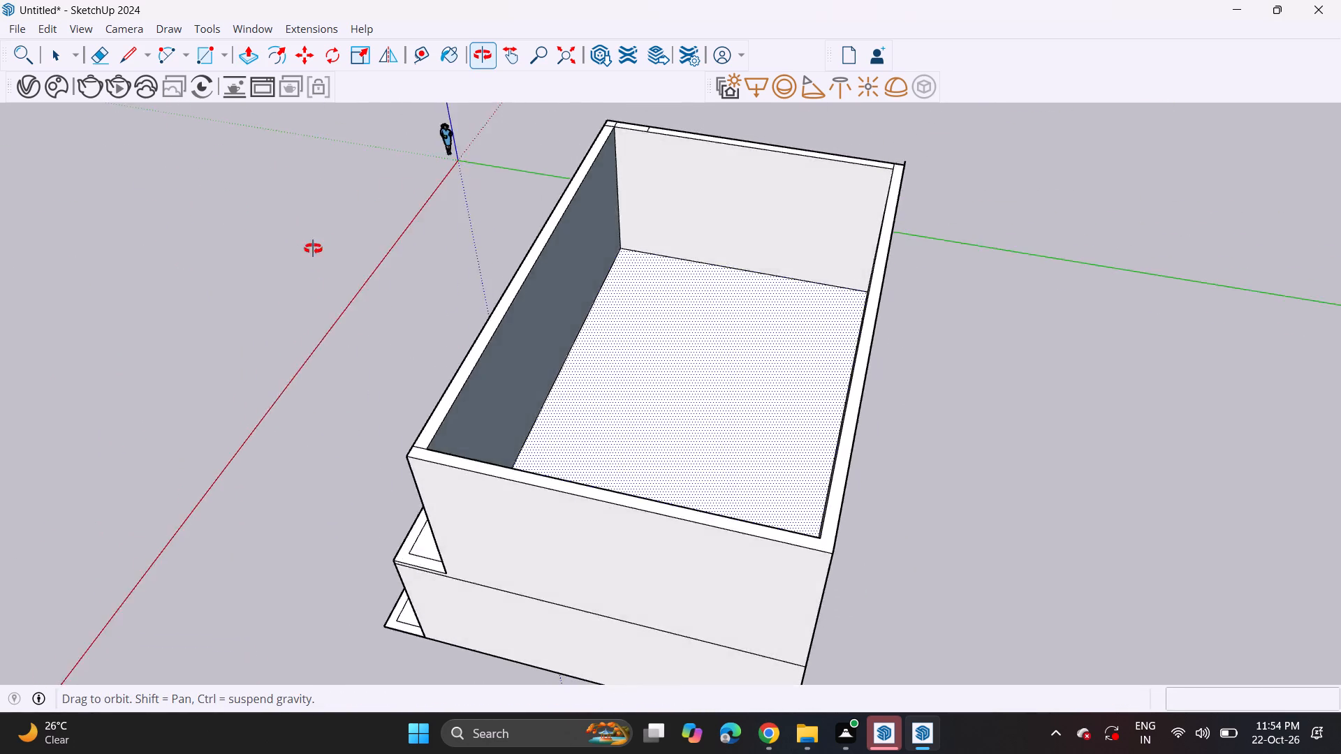
middle_click_drag(313, 249, 1043, 126)
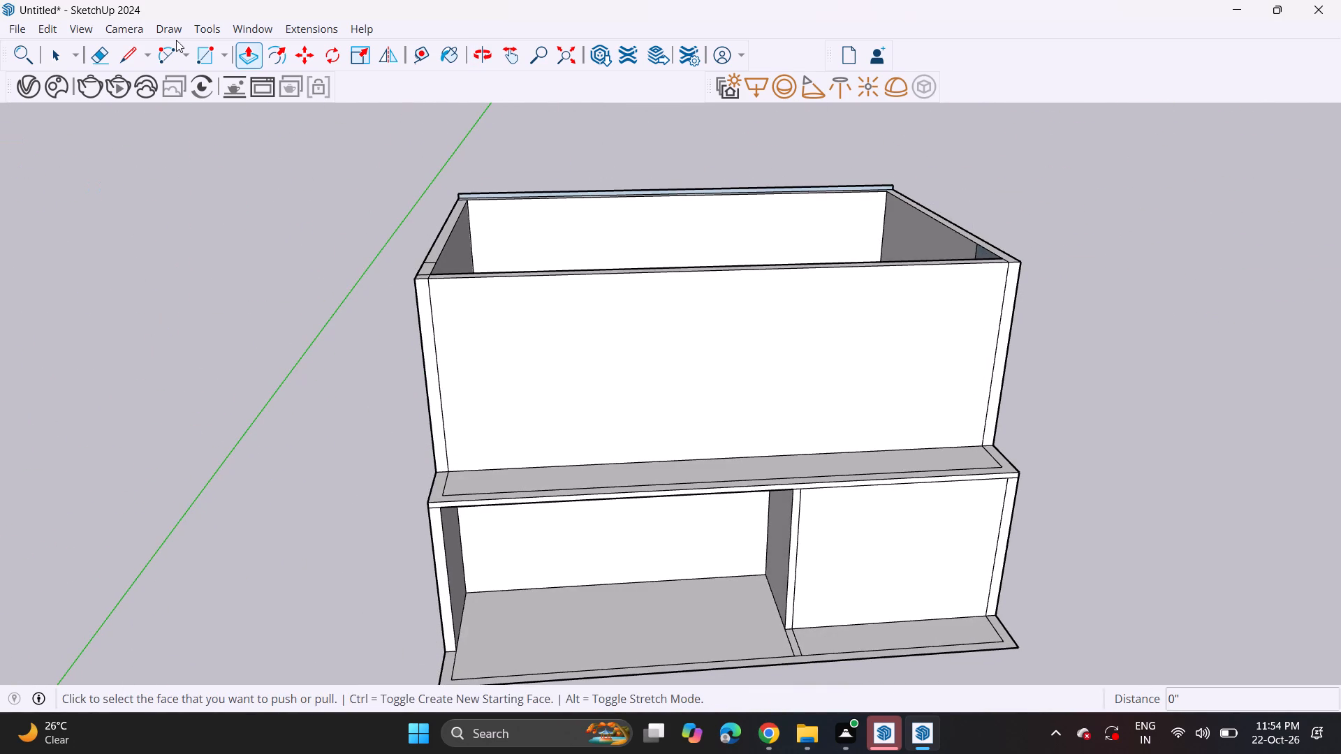
left_click(207, 57)
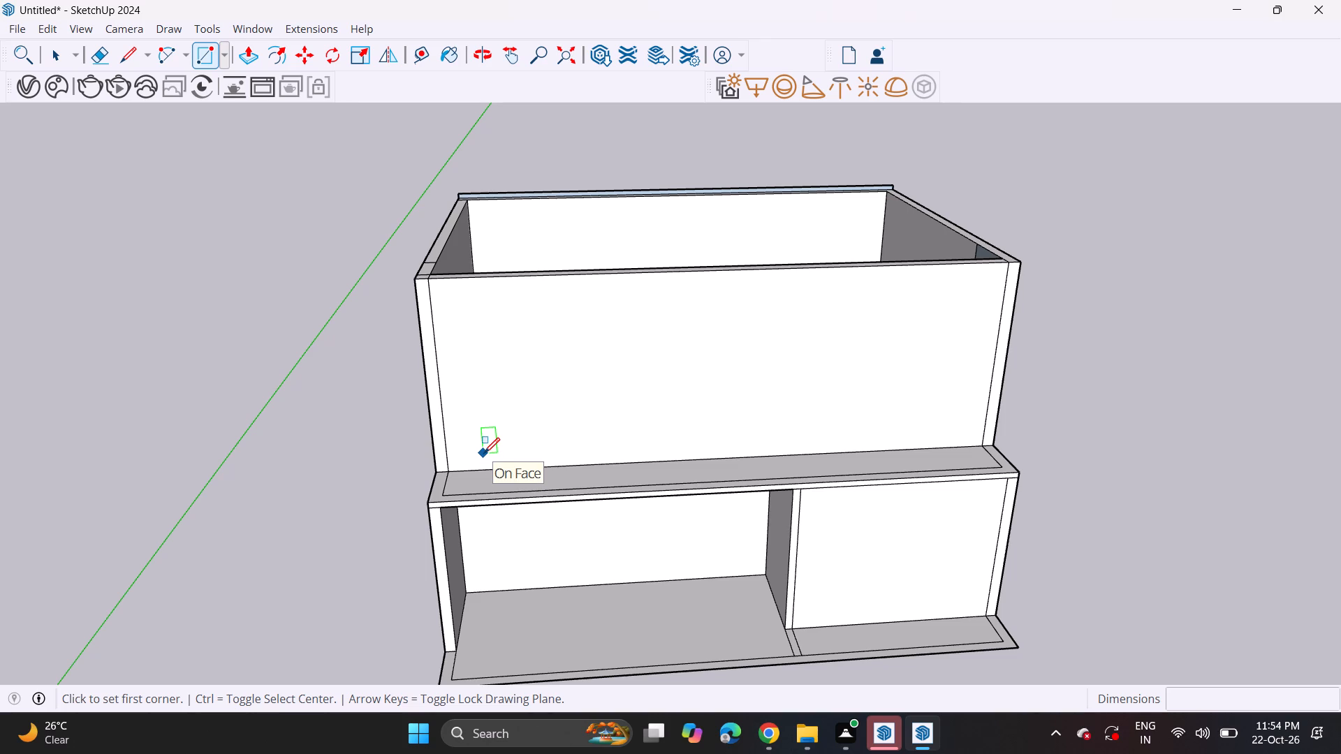
left_click(472, 455)
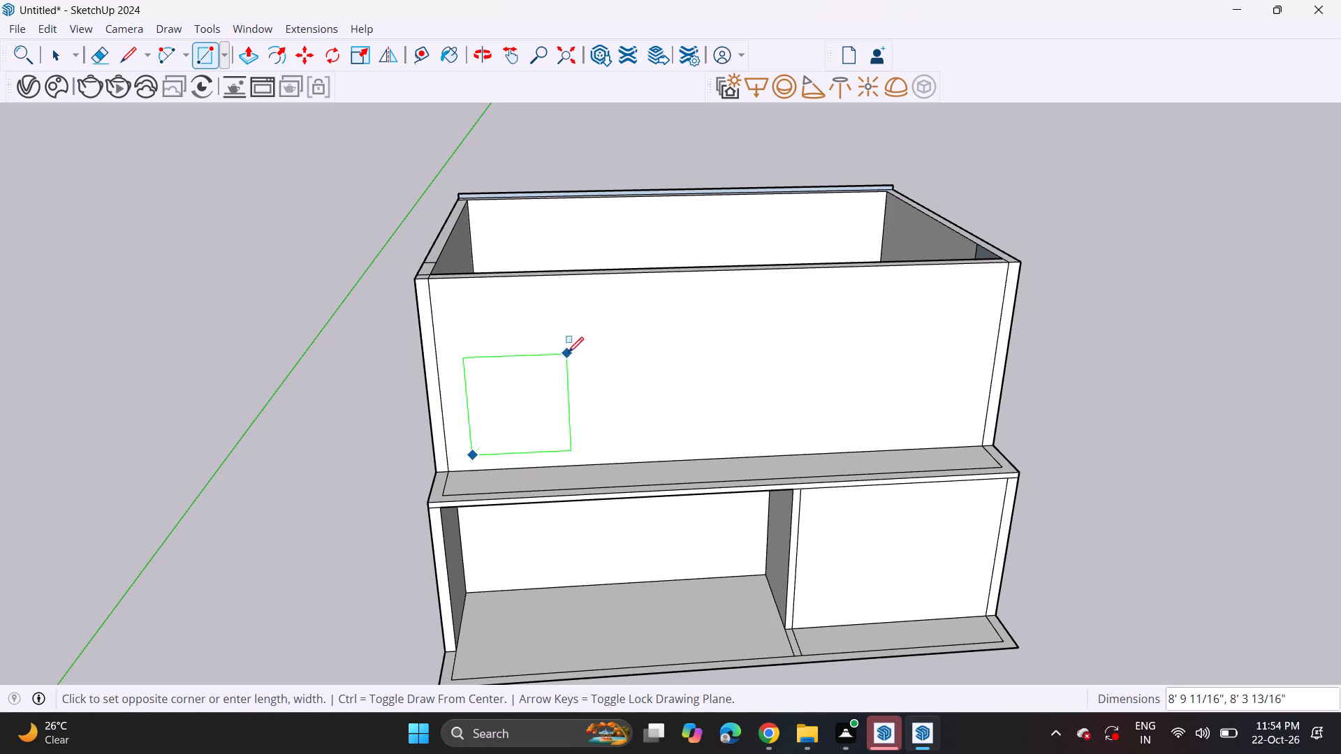
left_click(635, 316)
Draw a second window rectangle about 13' 10" wide and 11' 4" high beside the first on the upper front wall.
scroll(667, 379, "down", 3)
middle_click_drag(681, 387, 559, 431)
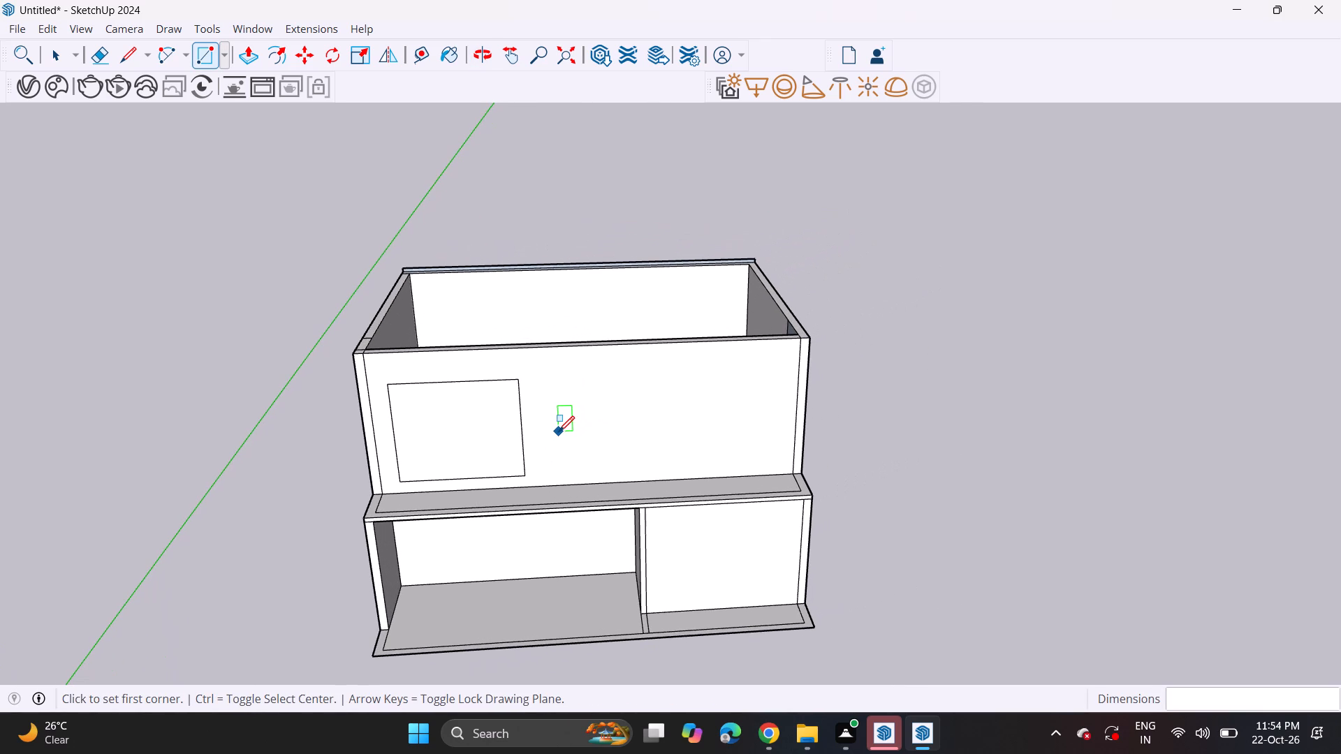
left_click(589, 457)
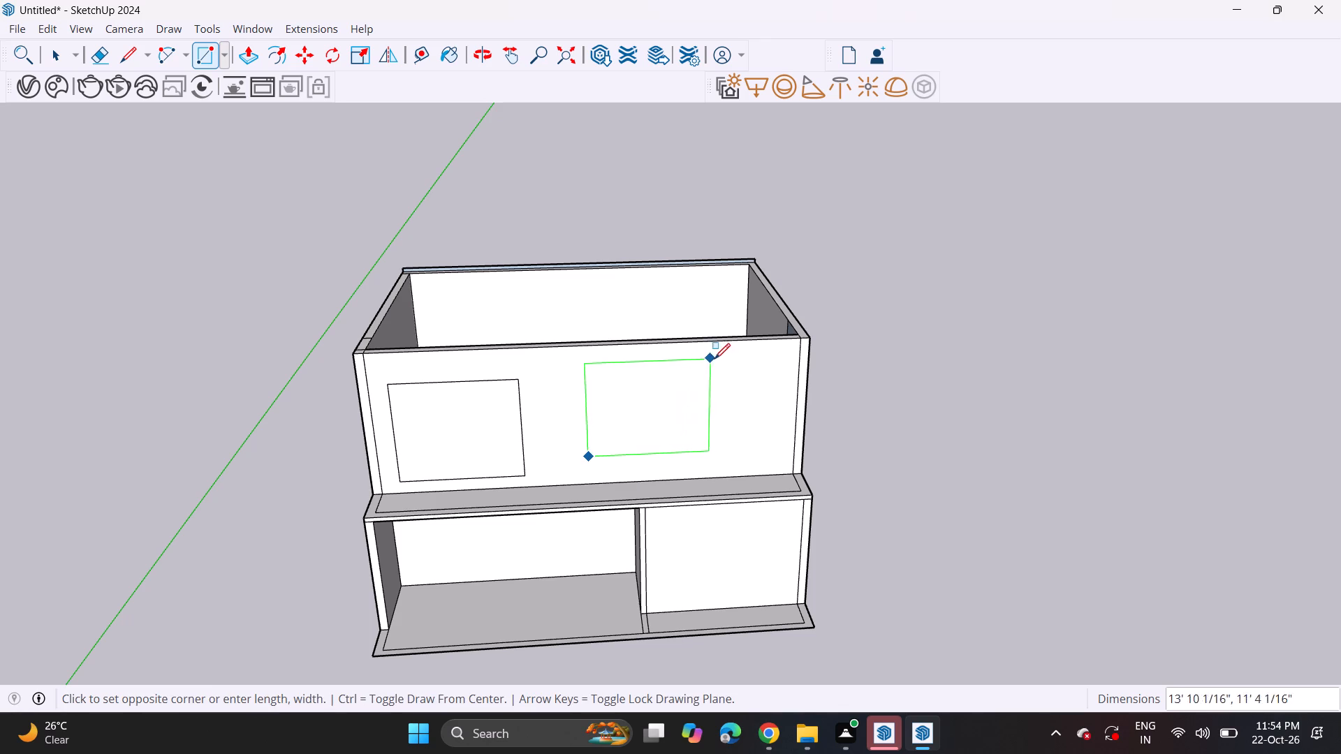
left_click(703, 355)
Push/Pull both window rectangles about 1' 2" through the upper front wall to cut the openings.
middle_click_drag(544, 245, 482, 316)
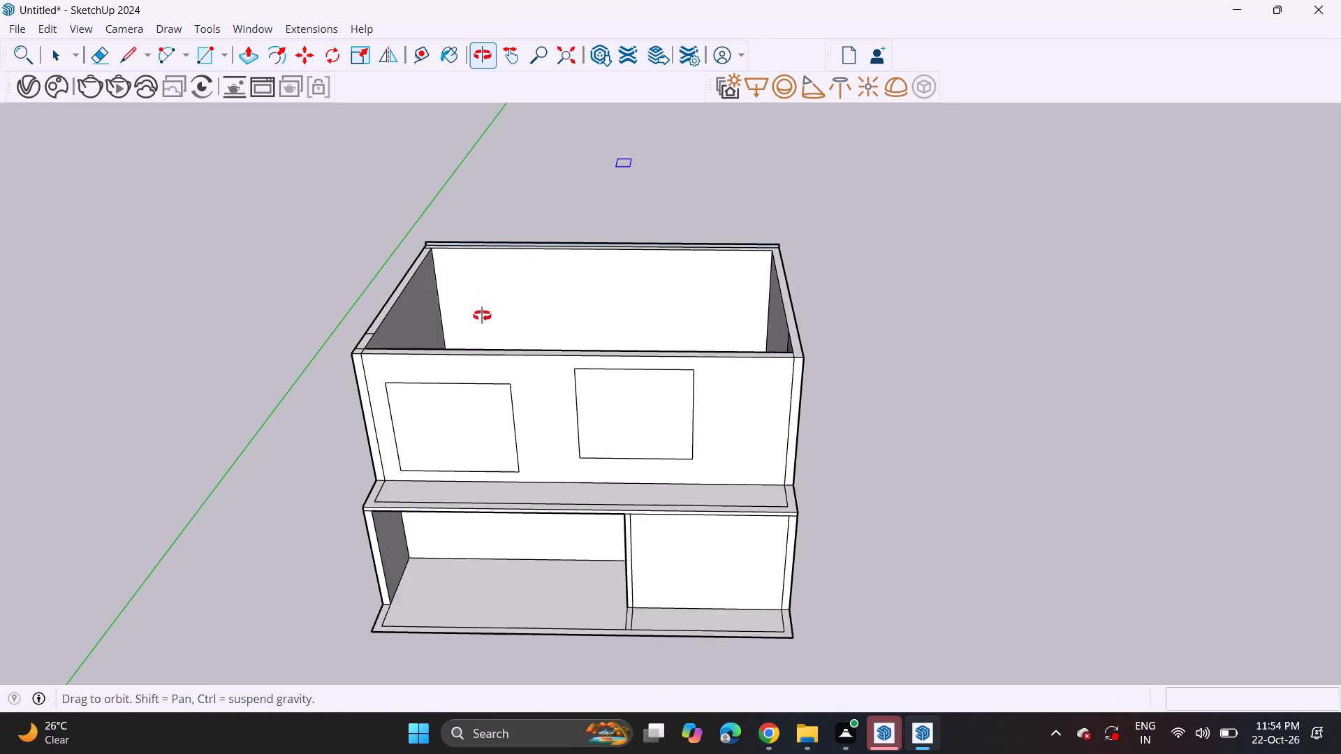
middle_click_drag(482, 316, 481, 318)
left_click(256, 50)
middle_click_drag(507, 243, 501, 310)
scroll(486, 448, "up", 4)
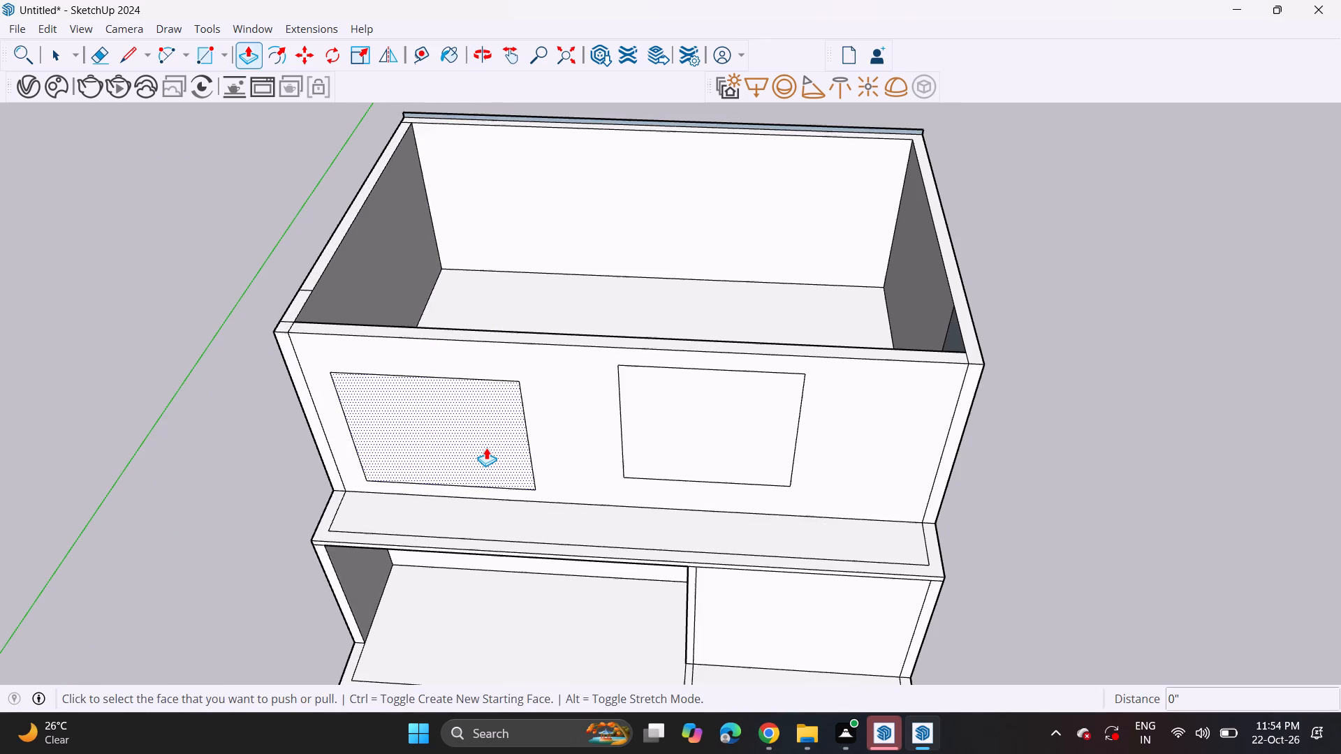
left_click(486, 448)
left_click(536, 332)
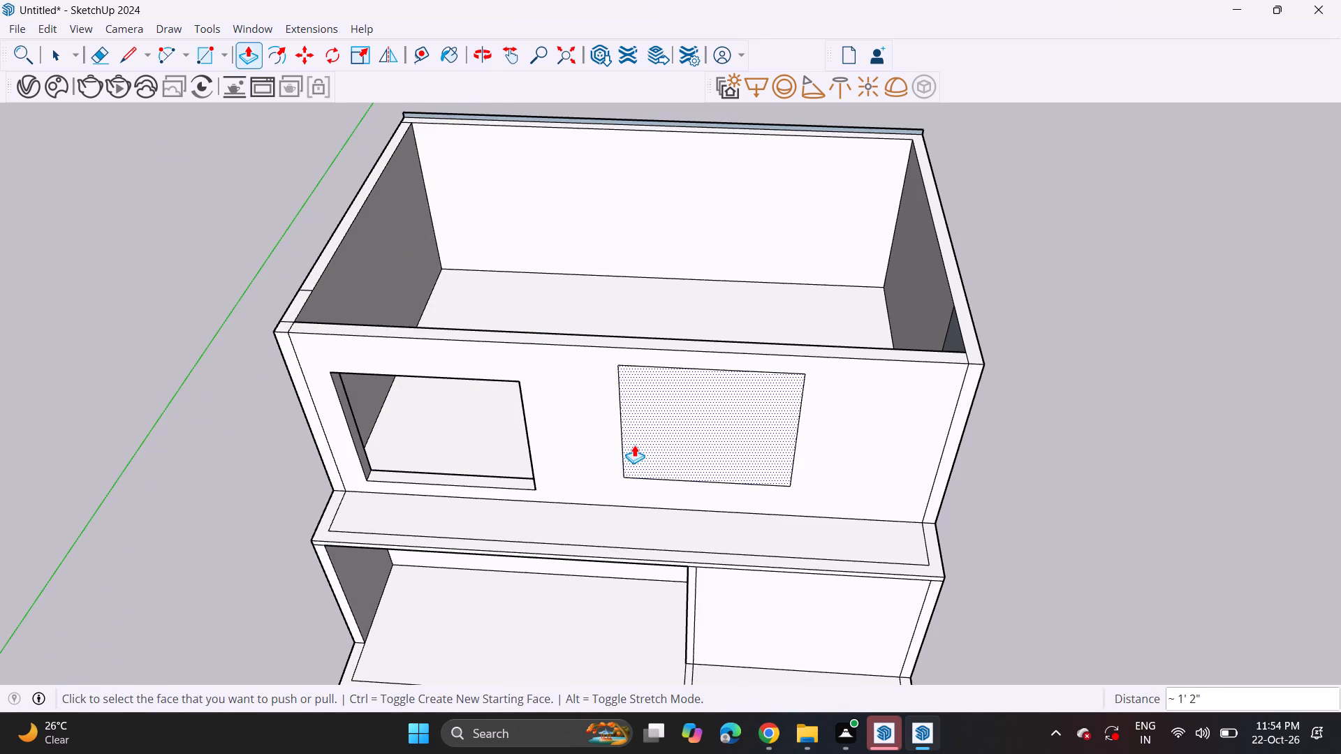
double_click(634, 445)
Push/Pull the front end of the upper storey's right side wall about 5' 2 5/8" forward over the balcony slab.
scroll(625, 453, "down", 6)
middle_click_drag(652, 466, 679, 219)
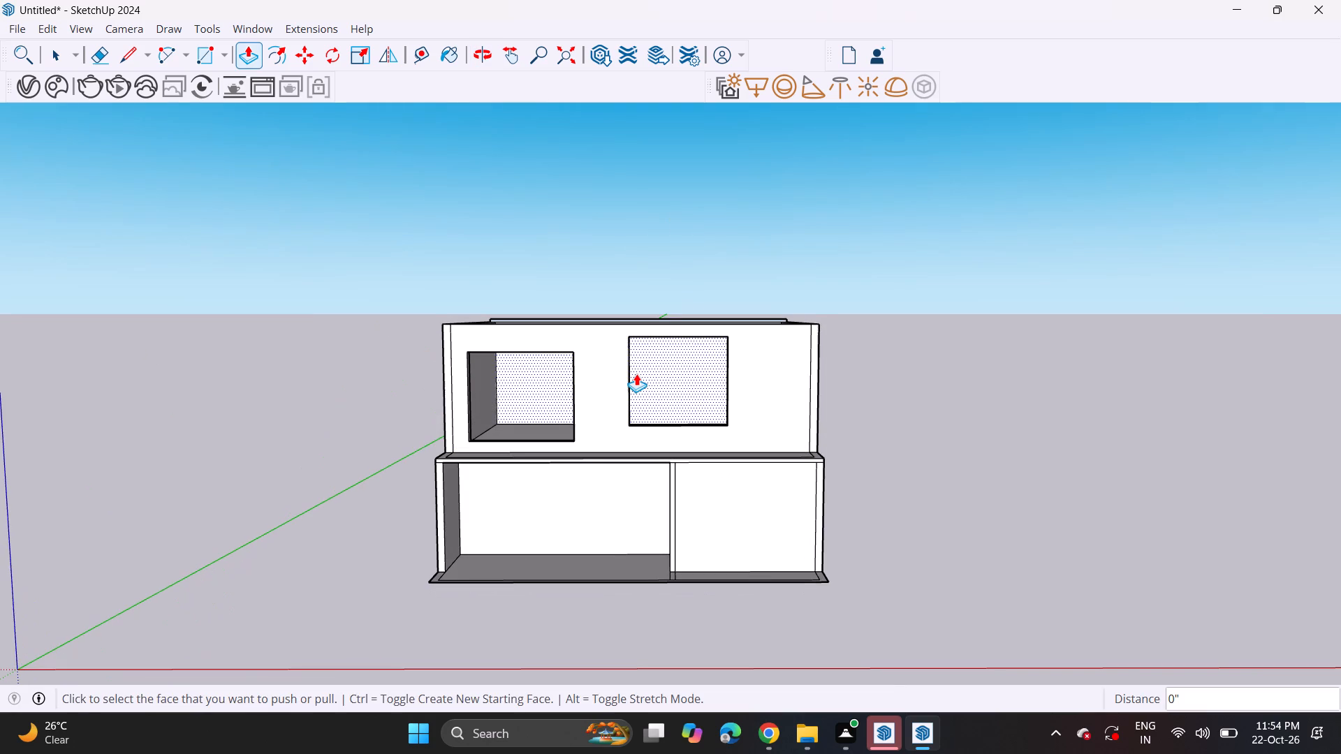
scroll(817, 395, "up", 1)
middle_click_drag(817, 395, 809, 438)
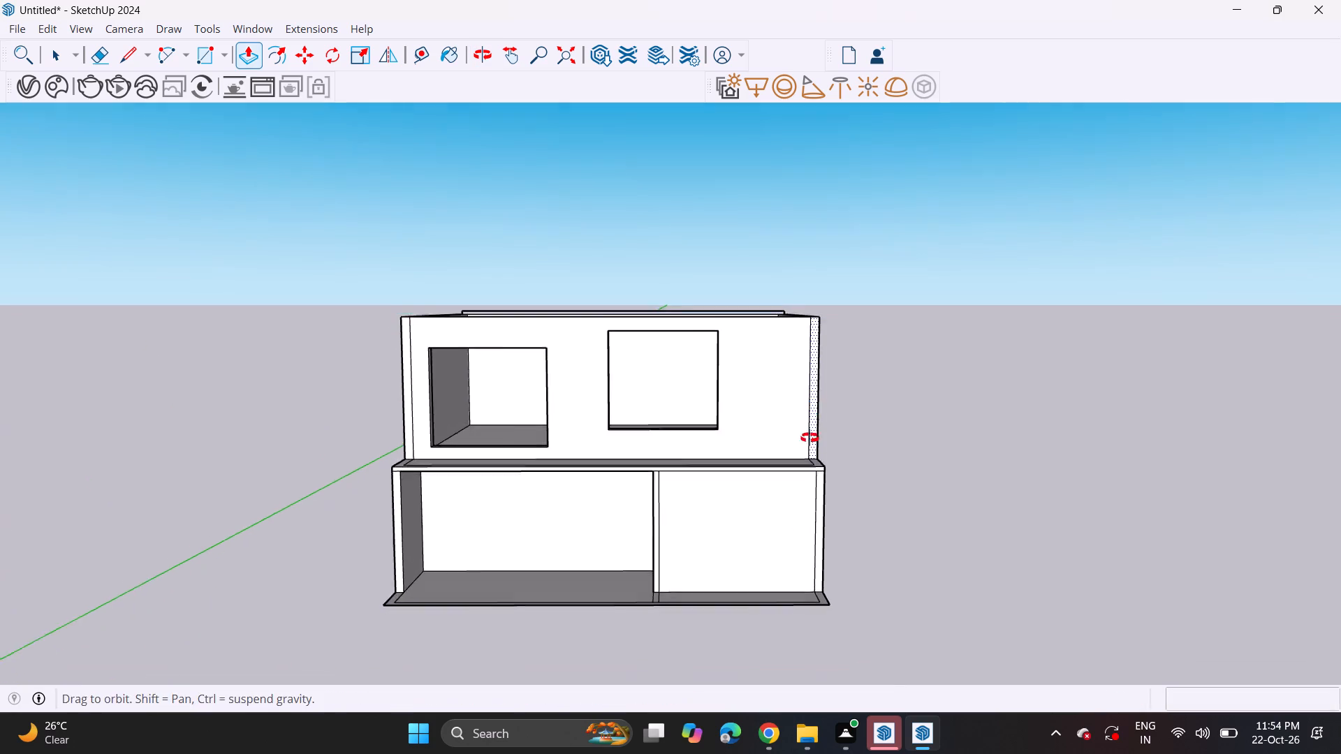
middle_click_drag(809, 438, 786, 486)
scroll(800, 434, "up", 6)
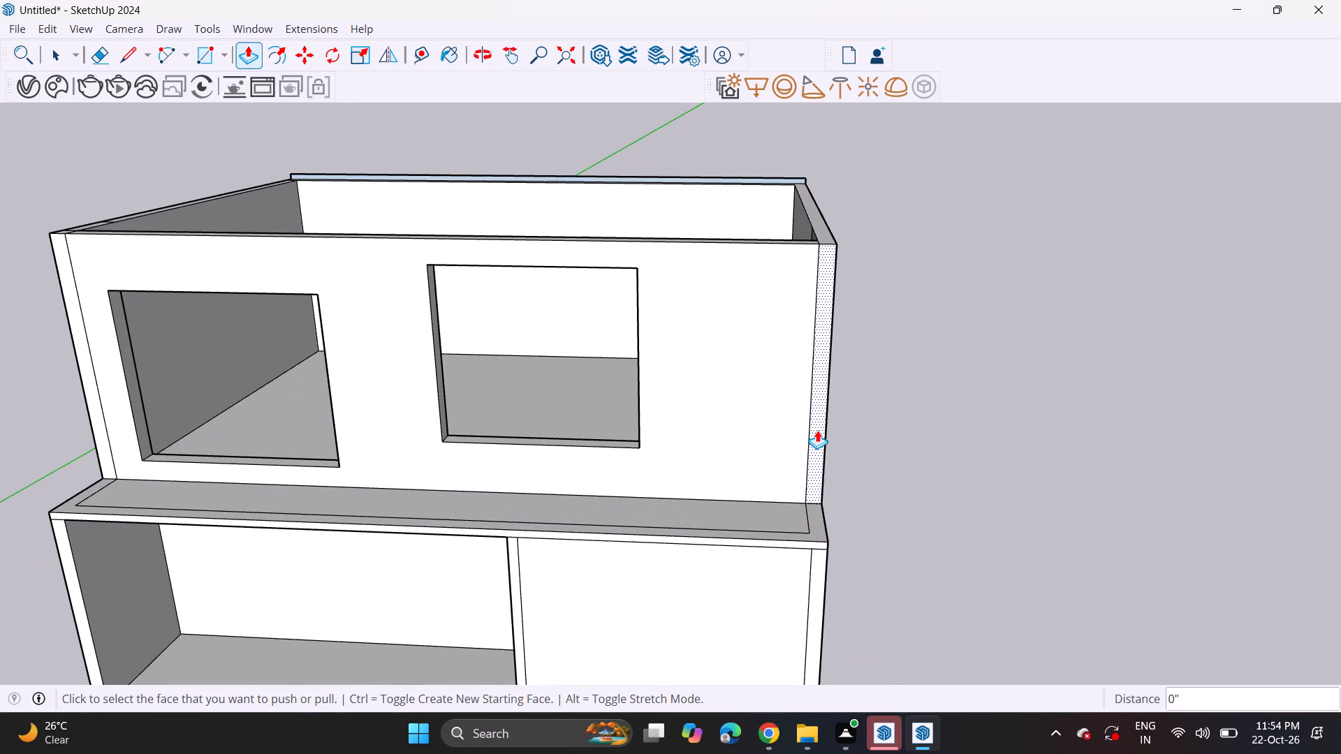
left_click(817, 430)
left_click(800, 527)
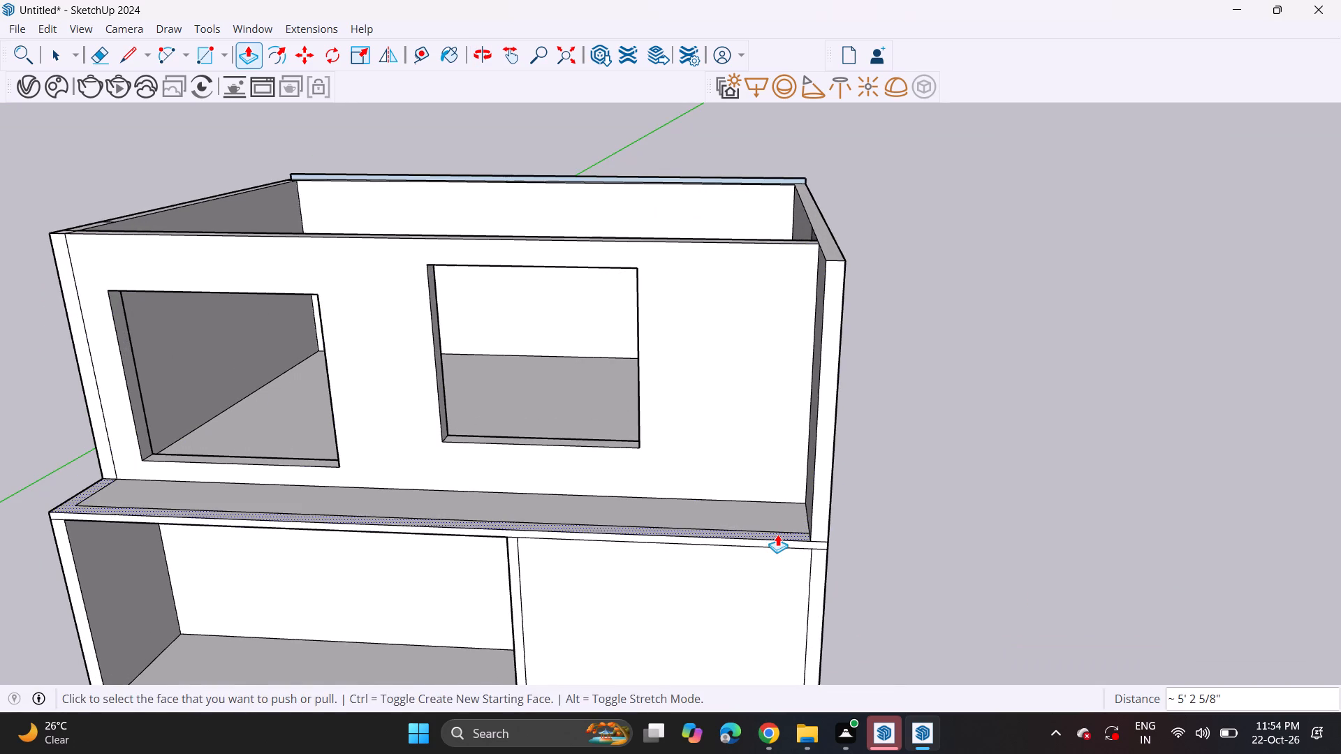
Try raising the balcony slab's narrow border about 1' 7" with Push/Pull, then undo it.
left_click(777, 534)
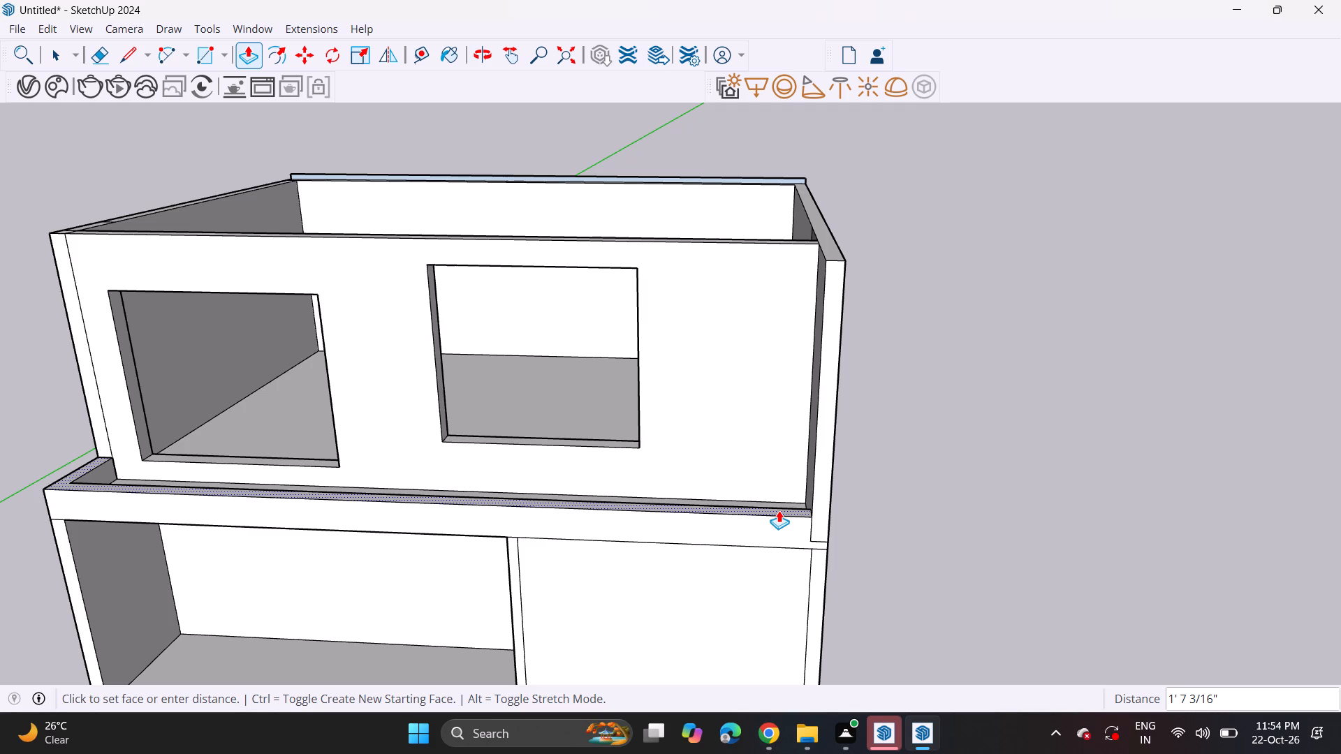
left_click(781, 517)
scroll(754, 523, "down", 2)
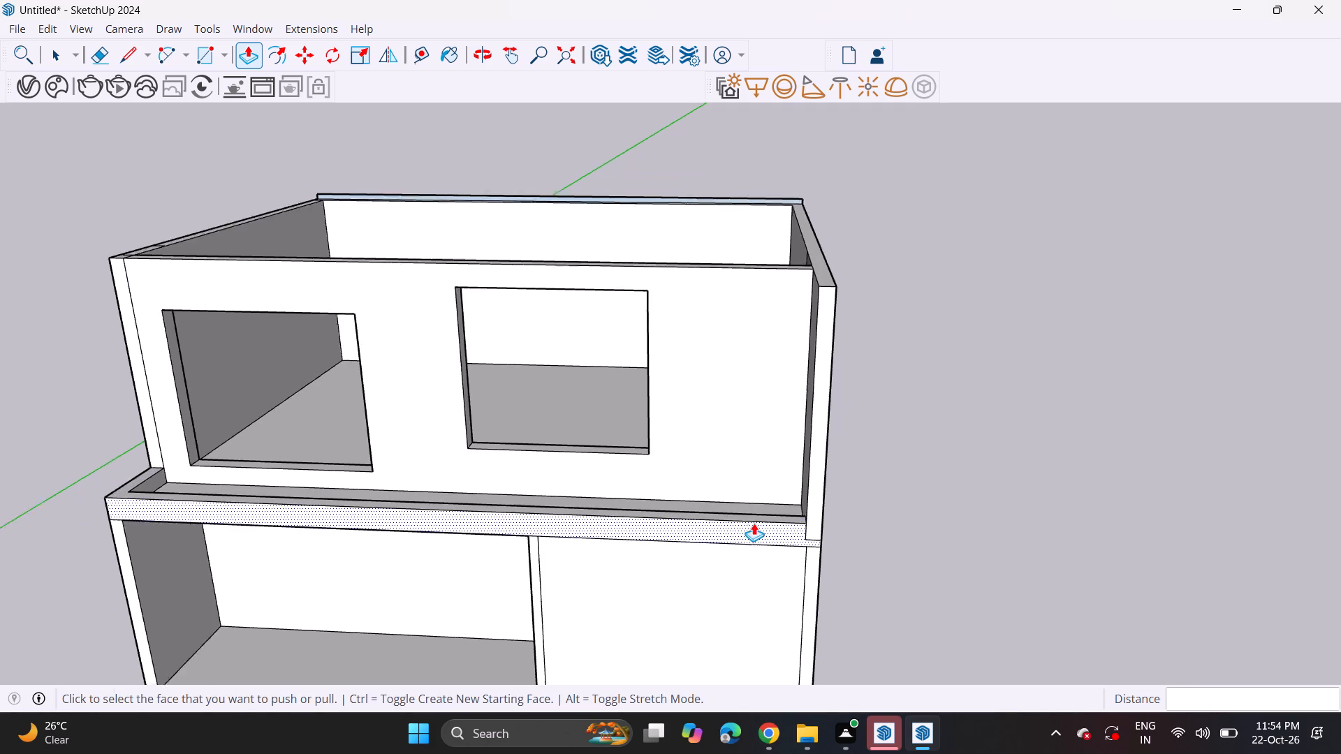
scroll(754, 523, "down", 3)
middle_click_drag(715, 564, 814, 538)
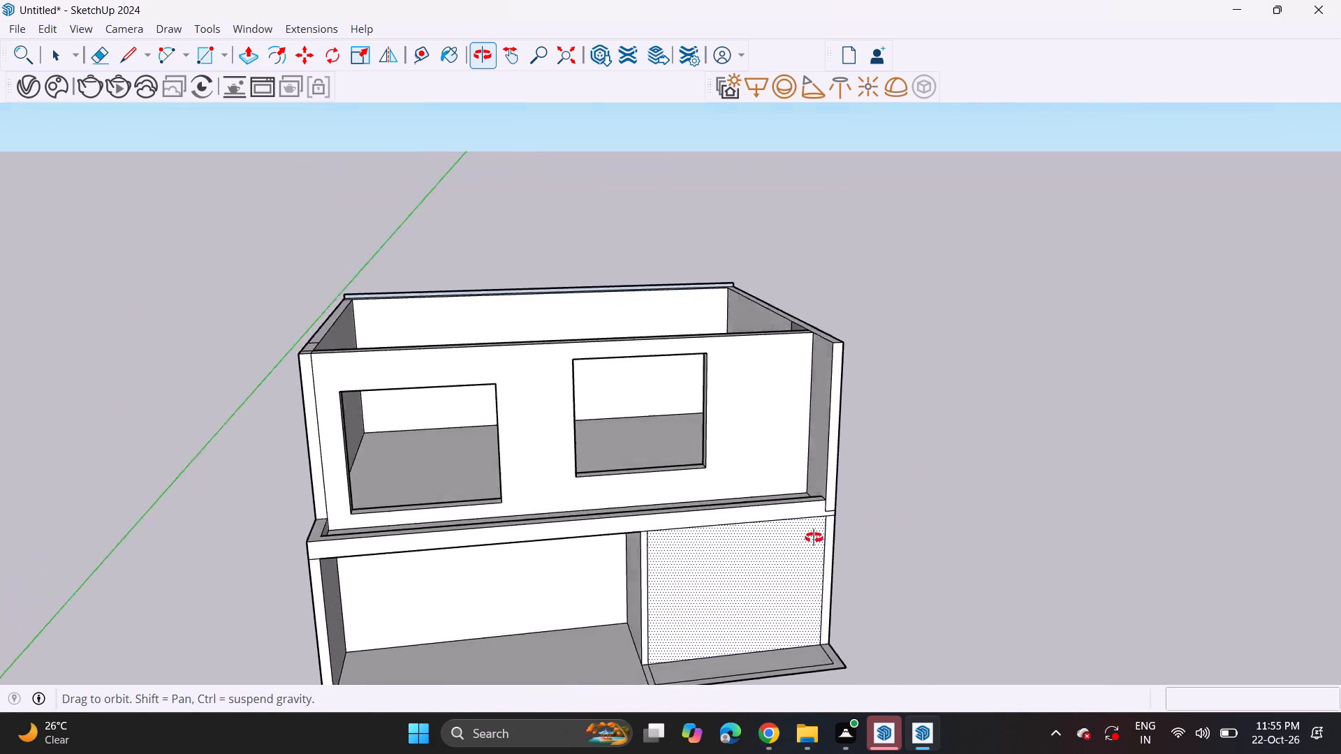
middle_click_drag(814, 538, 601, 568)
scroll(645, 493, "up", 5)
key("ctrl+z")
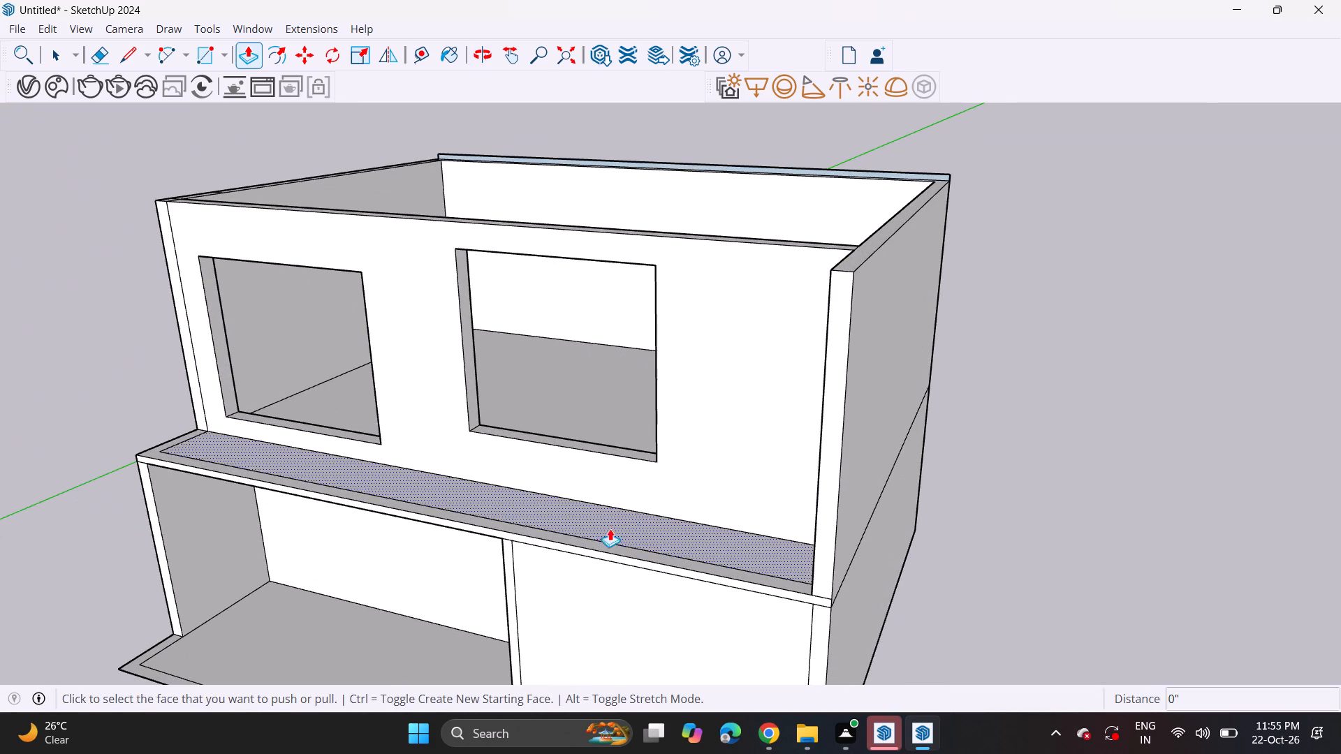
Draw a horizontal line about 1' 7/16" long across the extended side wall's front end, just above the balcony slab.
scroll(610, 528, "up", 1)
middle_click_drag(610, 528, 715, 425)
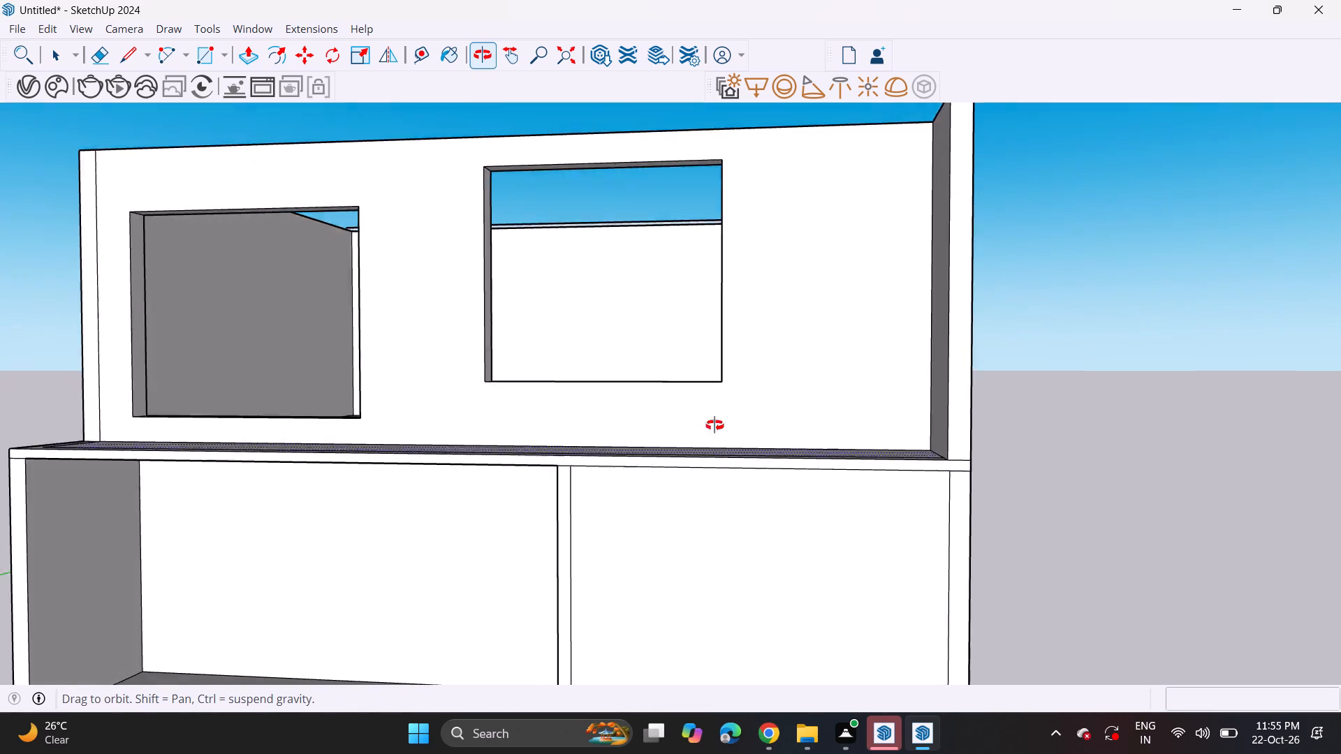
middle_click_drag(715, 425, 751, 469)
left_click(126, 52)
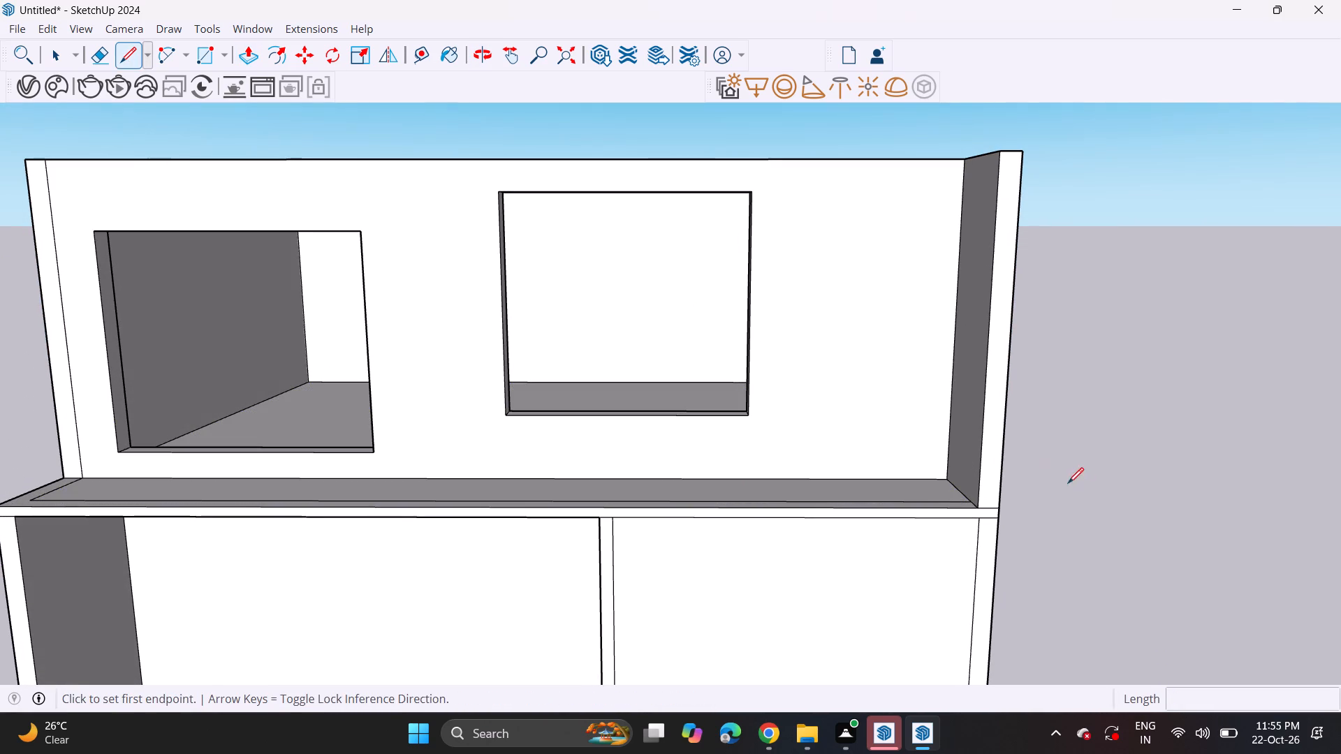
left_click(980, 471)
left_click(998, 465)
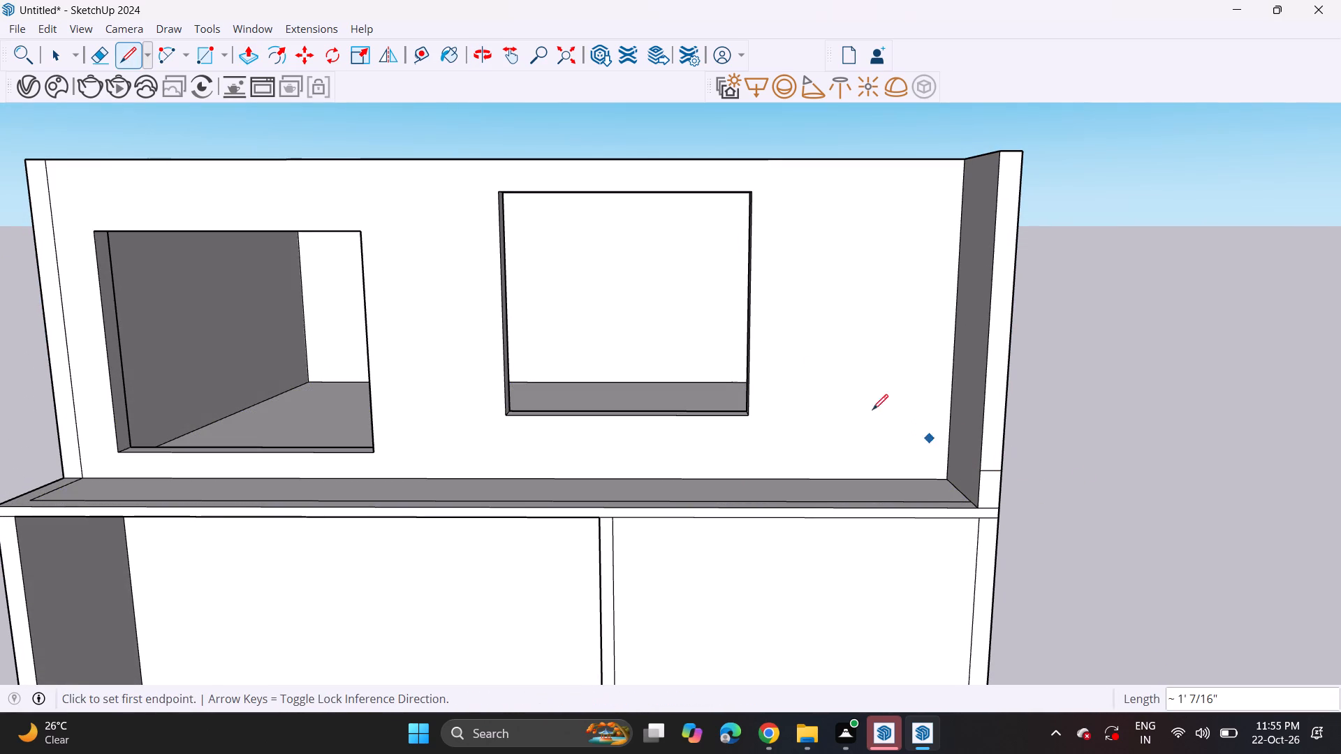
Draw a strip rectangle about 24' 5" long and 1' 5/8" high below the right window, starting at the extended side wall.
left_click(200, 61)
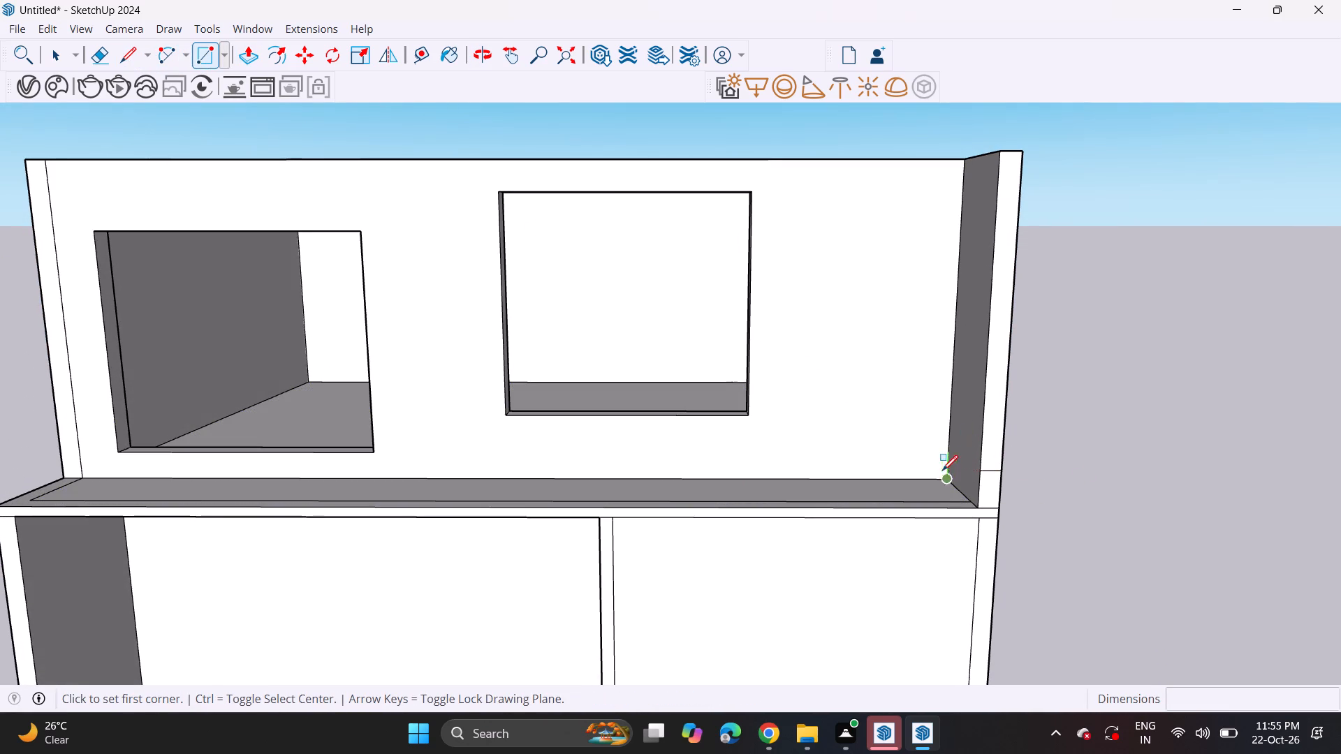
left_click(950, 459)
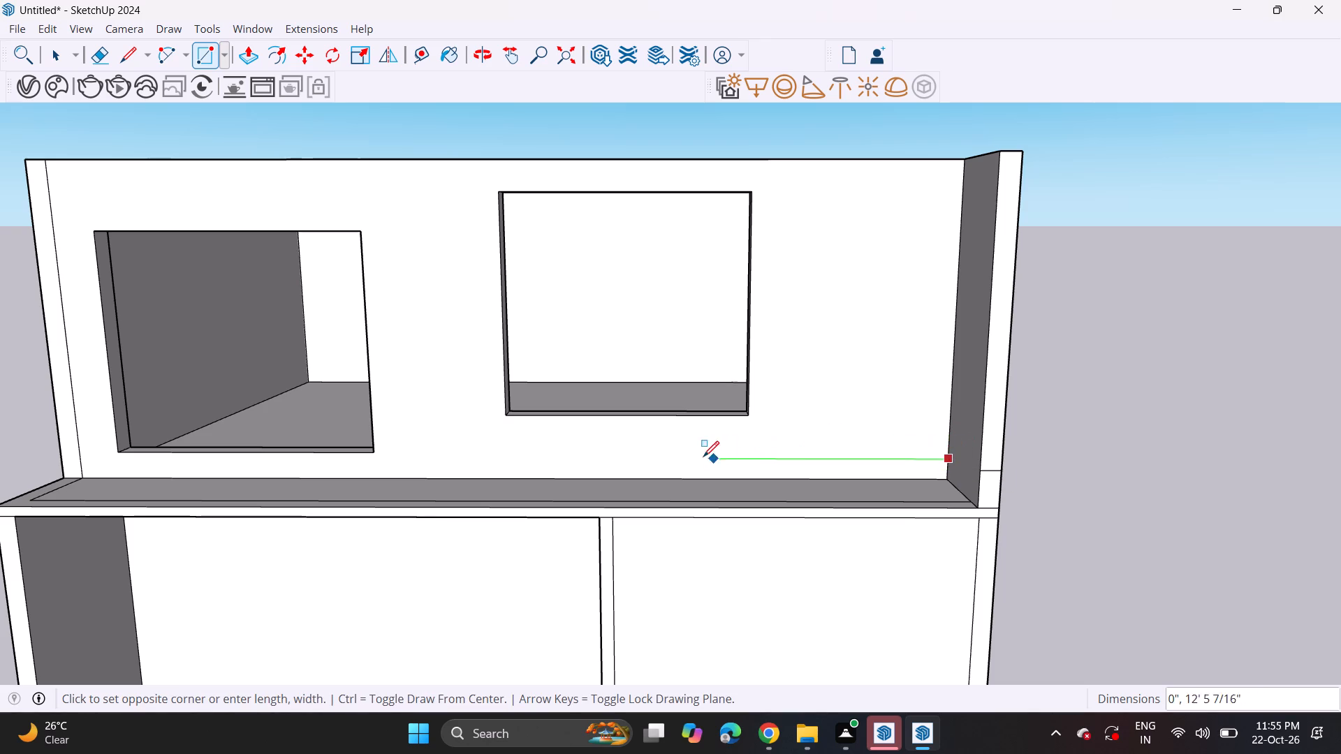
left_click(497, 441)
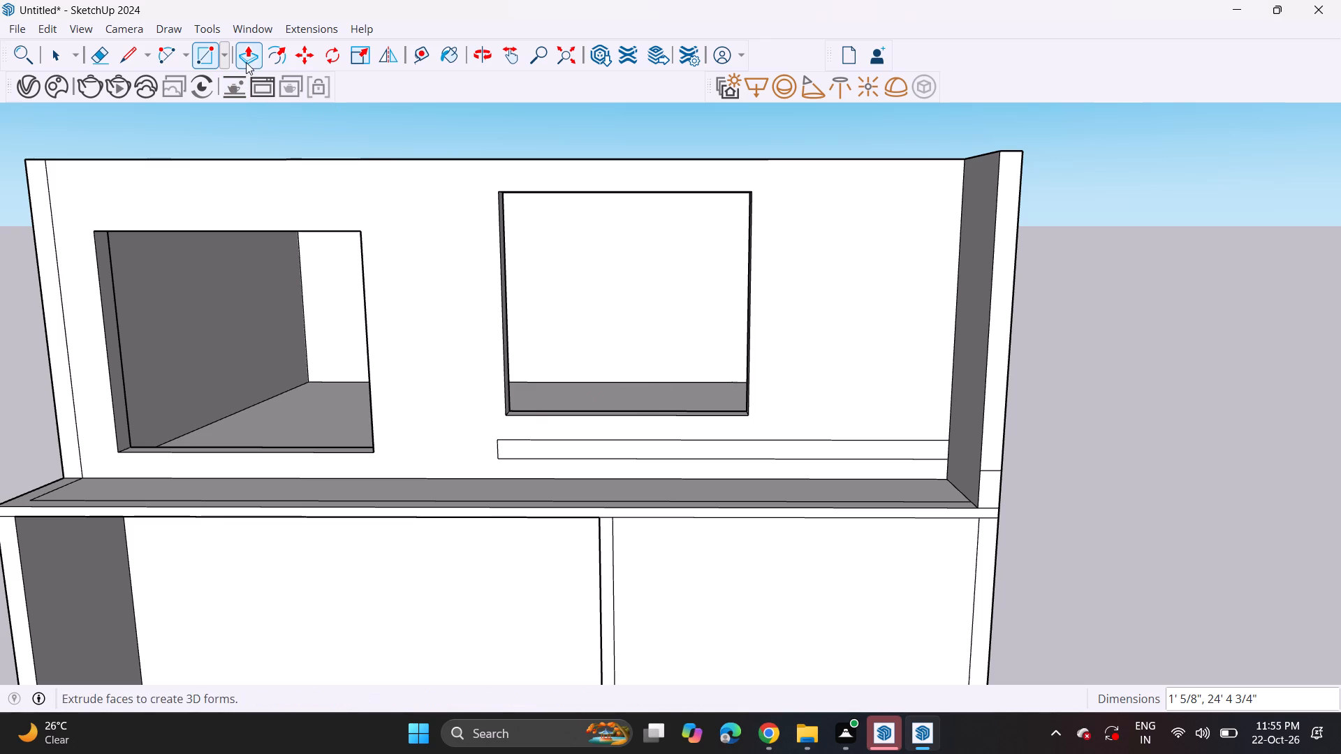
Push/Pull the strip rectangle about 5' 2 5/8" forward, flush with the extended side wall's front, to form a ledge.
left_click(247, 61)
left_click(585, 448)
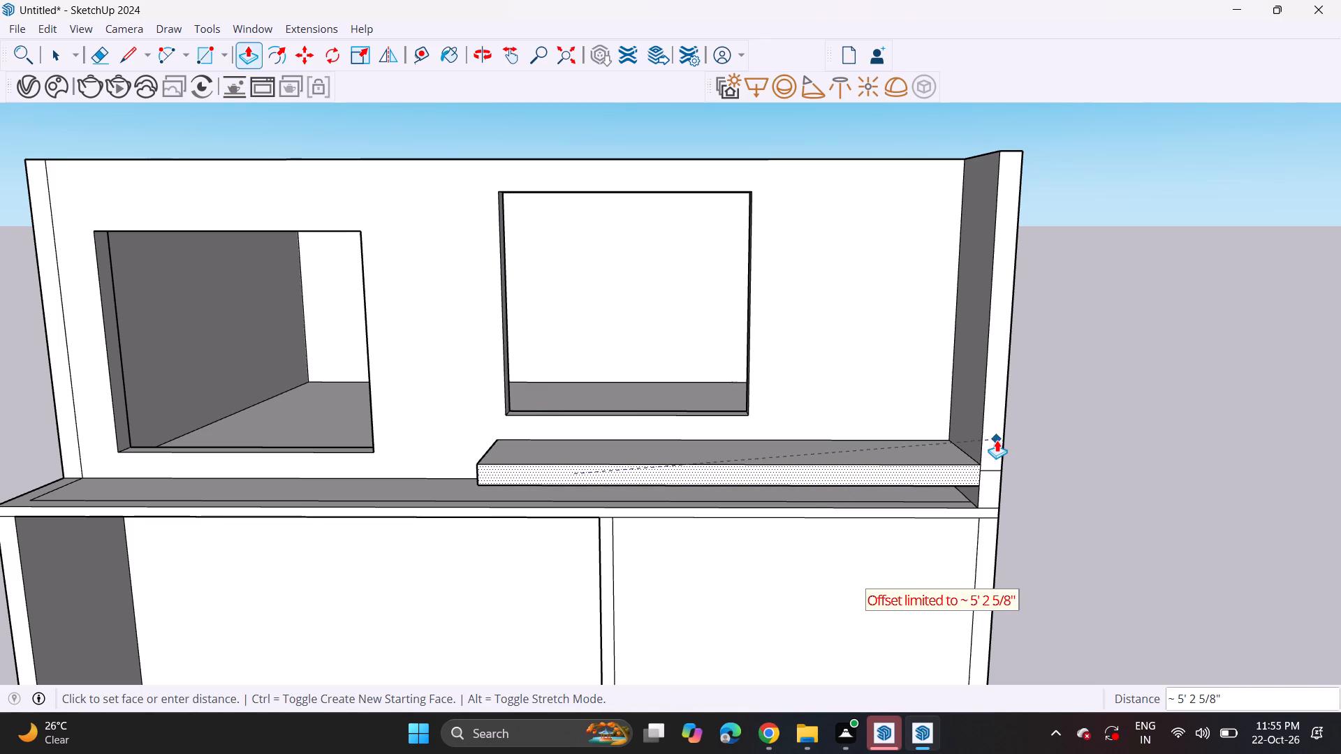
left_click(997, 440)
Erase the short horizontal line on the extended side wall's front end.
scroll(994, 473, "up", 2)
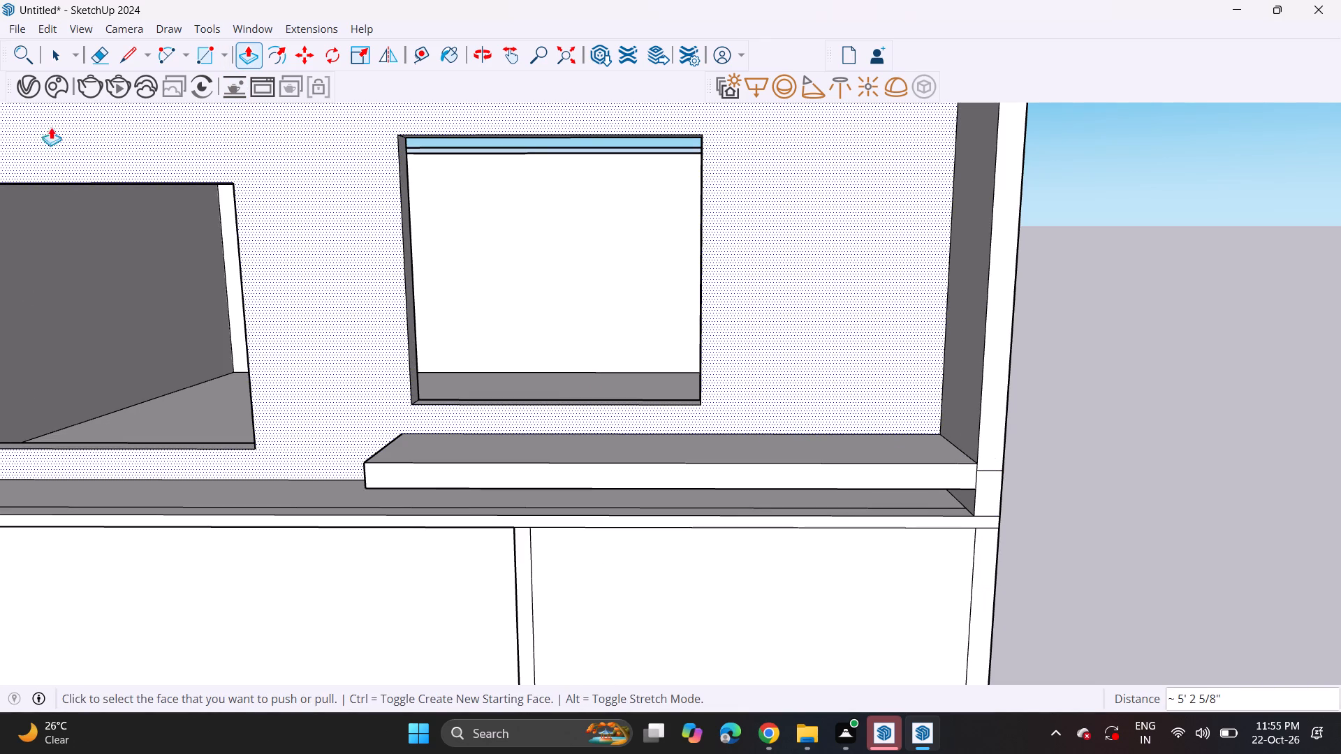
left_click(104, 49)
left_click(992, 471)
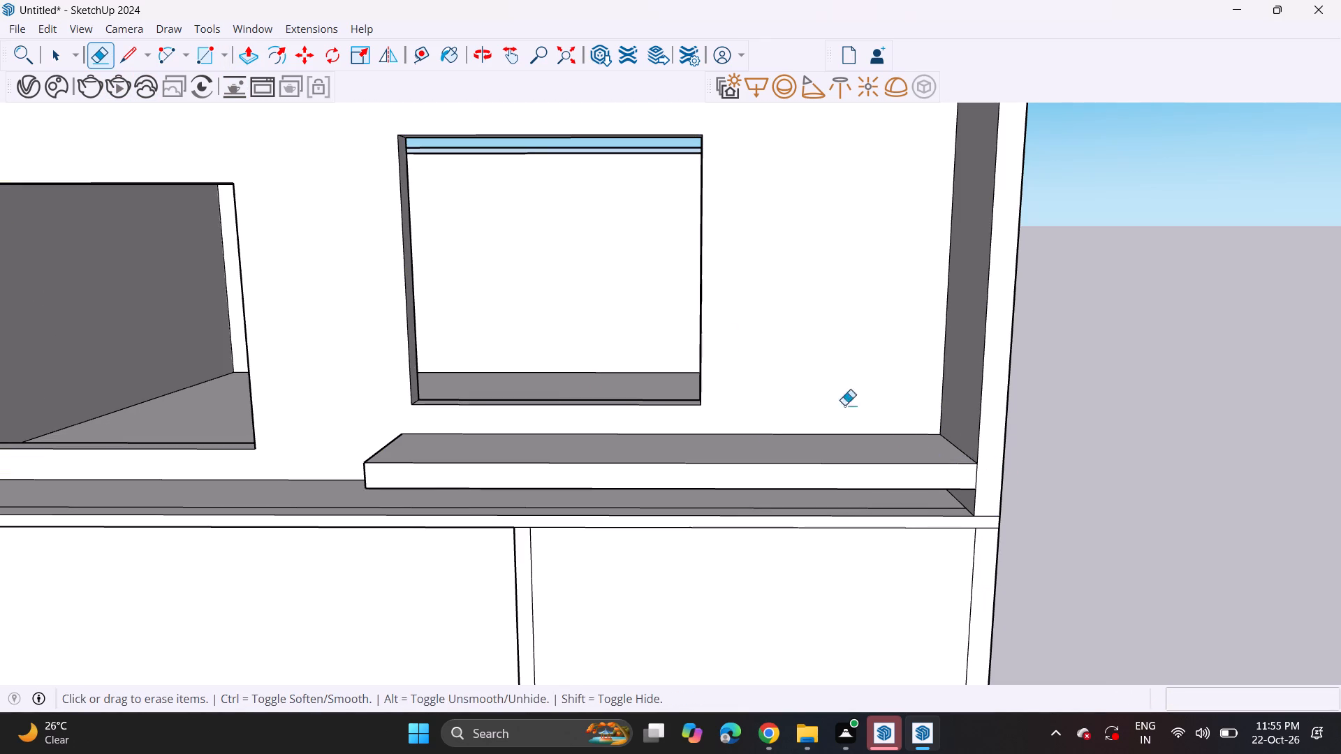
Draw a square about 1' 7/16" per side on the extended side wall's front end, level with the ledge.
left_click(197, 59)
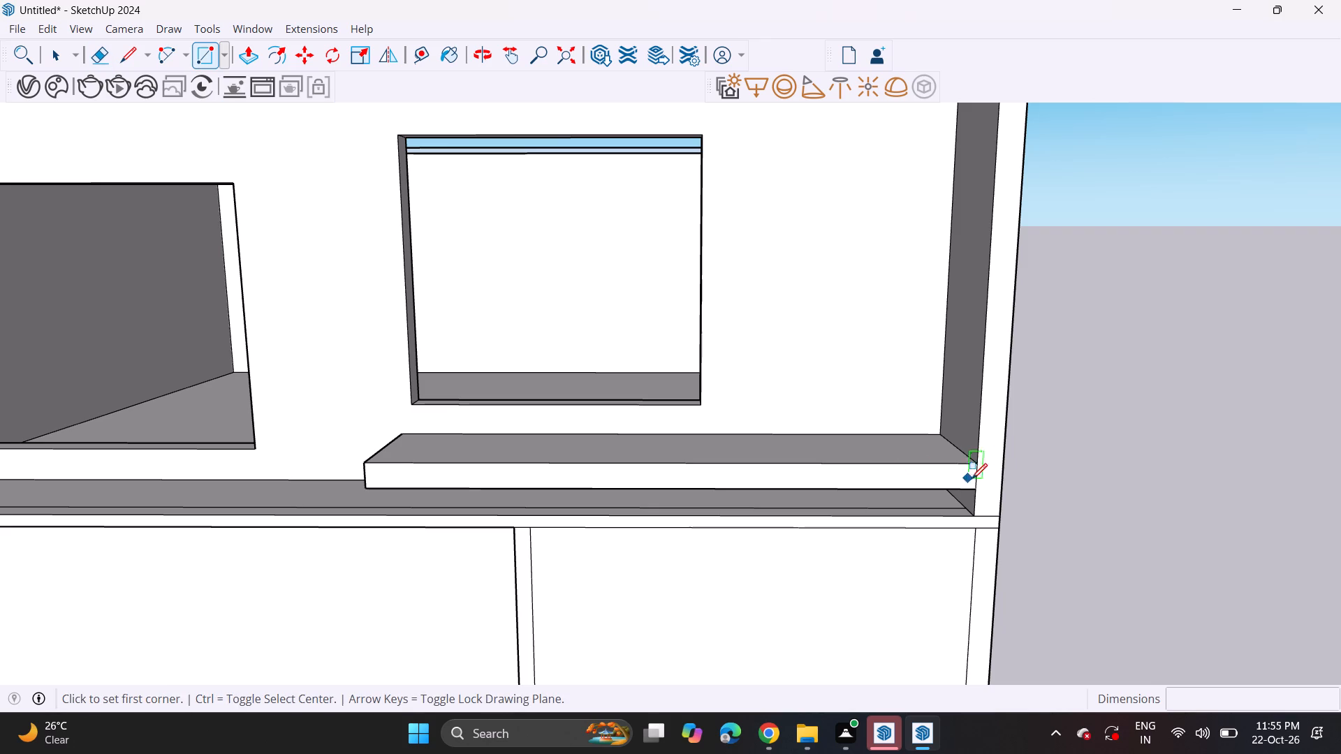
left_click(975, 464)
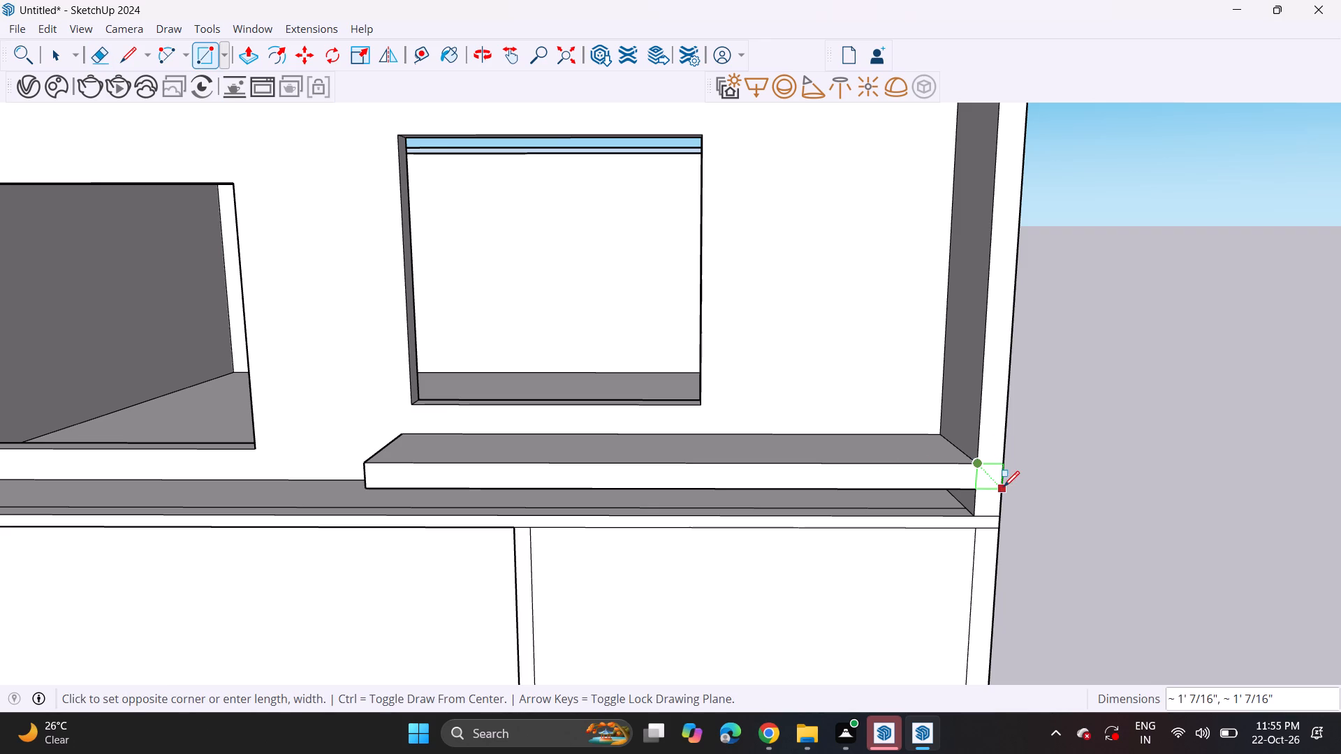
left_click(1003, 487)
Push/Pull the small square on the extended right side wall's front end back about 5' 2 5/8", level with the front wall.
left_click(247, 50)
middle_click_drag(1009, 551, 985, 552)
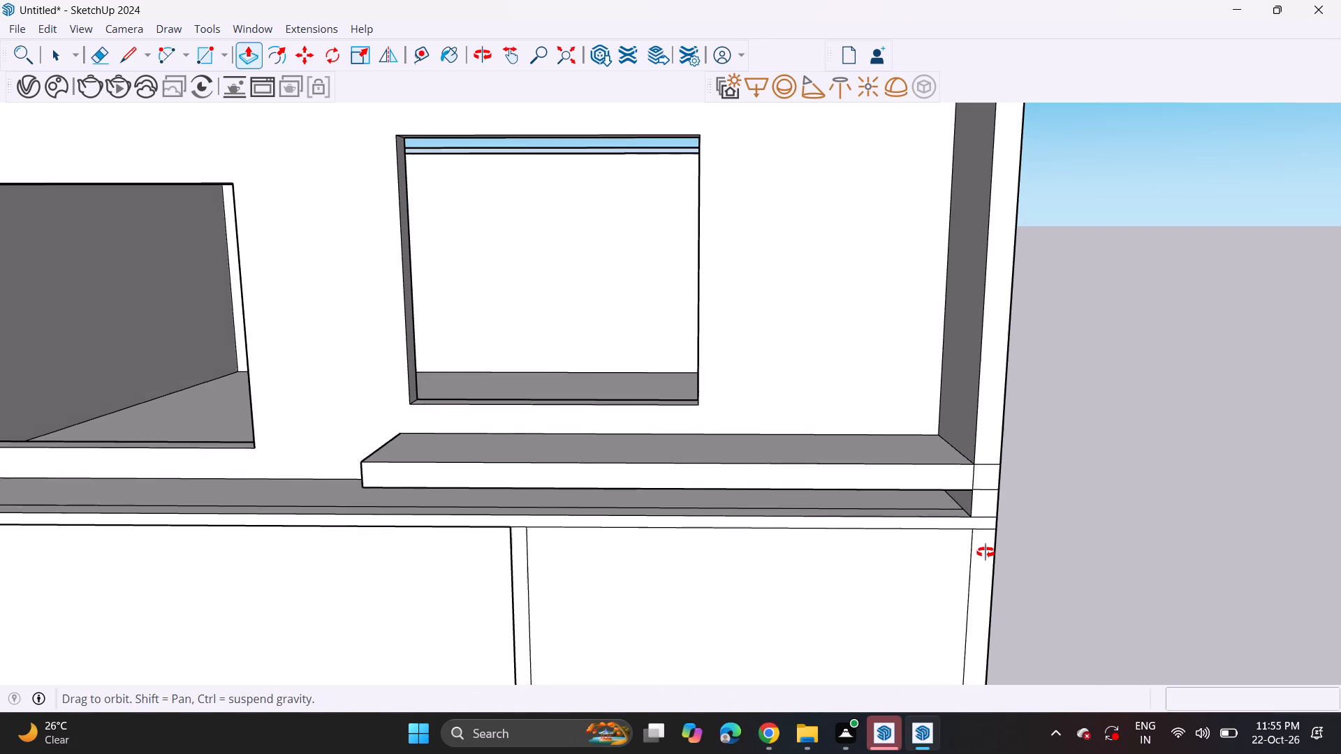
middle_click_drag(985, 552, 745, 570)
left_click(638, 538)
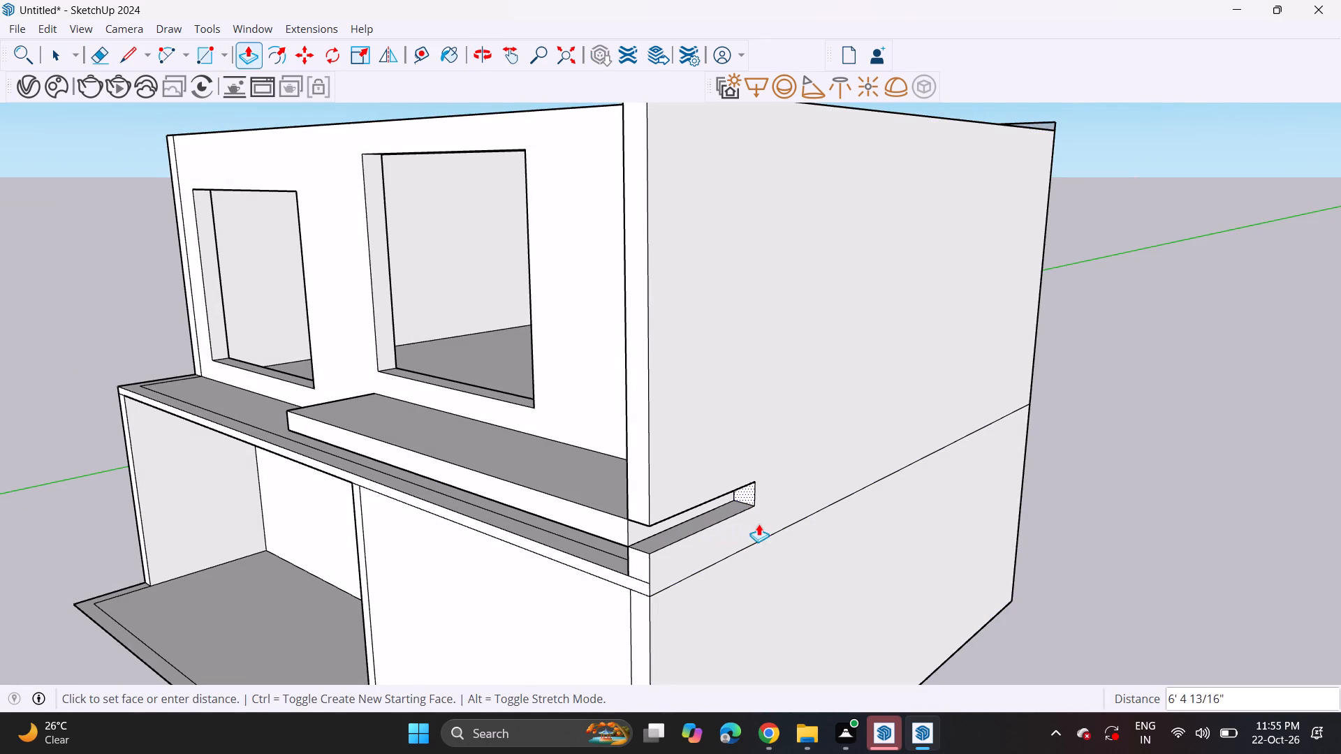
middle_click_drag(724, 441, 995, 468)
left_click(896, 392)
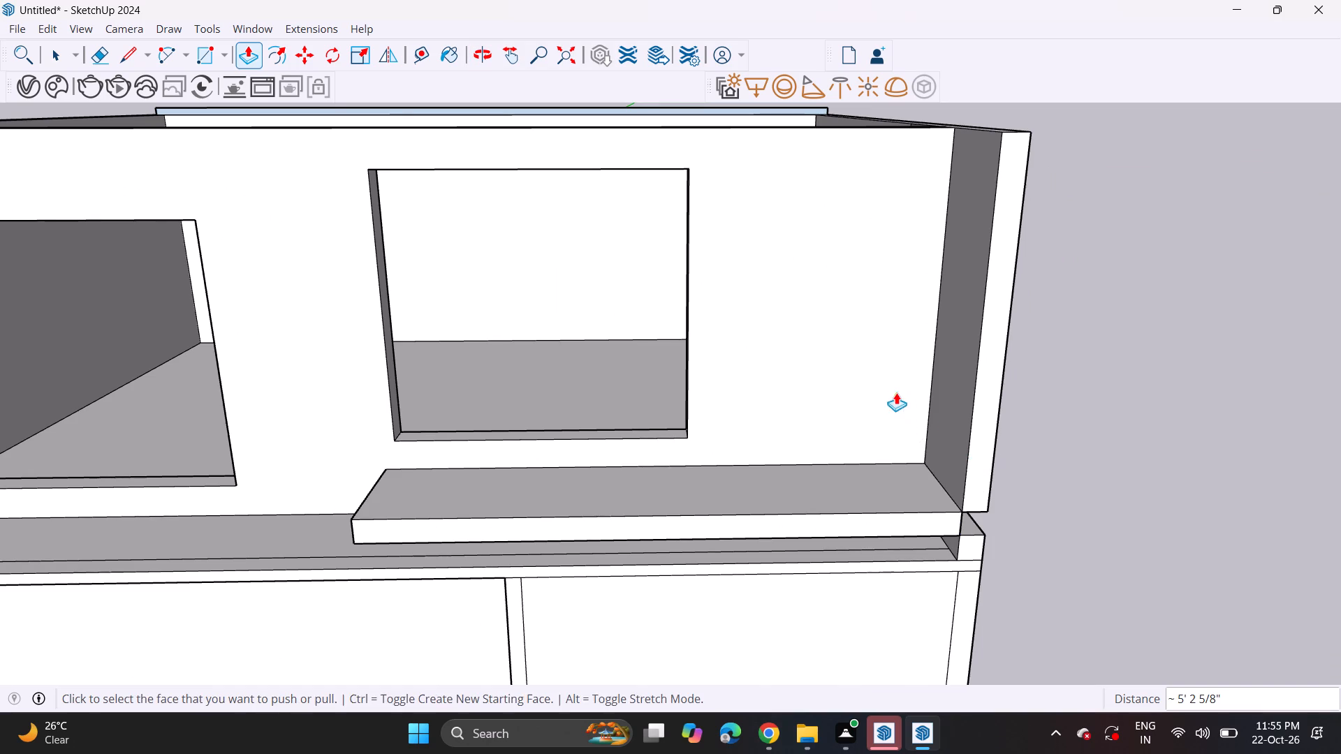
Push/Pull the side wall's remaining piece below the notch back about 5' 2 5/8", level with the front wall.
middle_click_drag(973, 574, 700, 511)
left_click(705, 545)
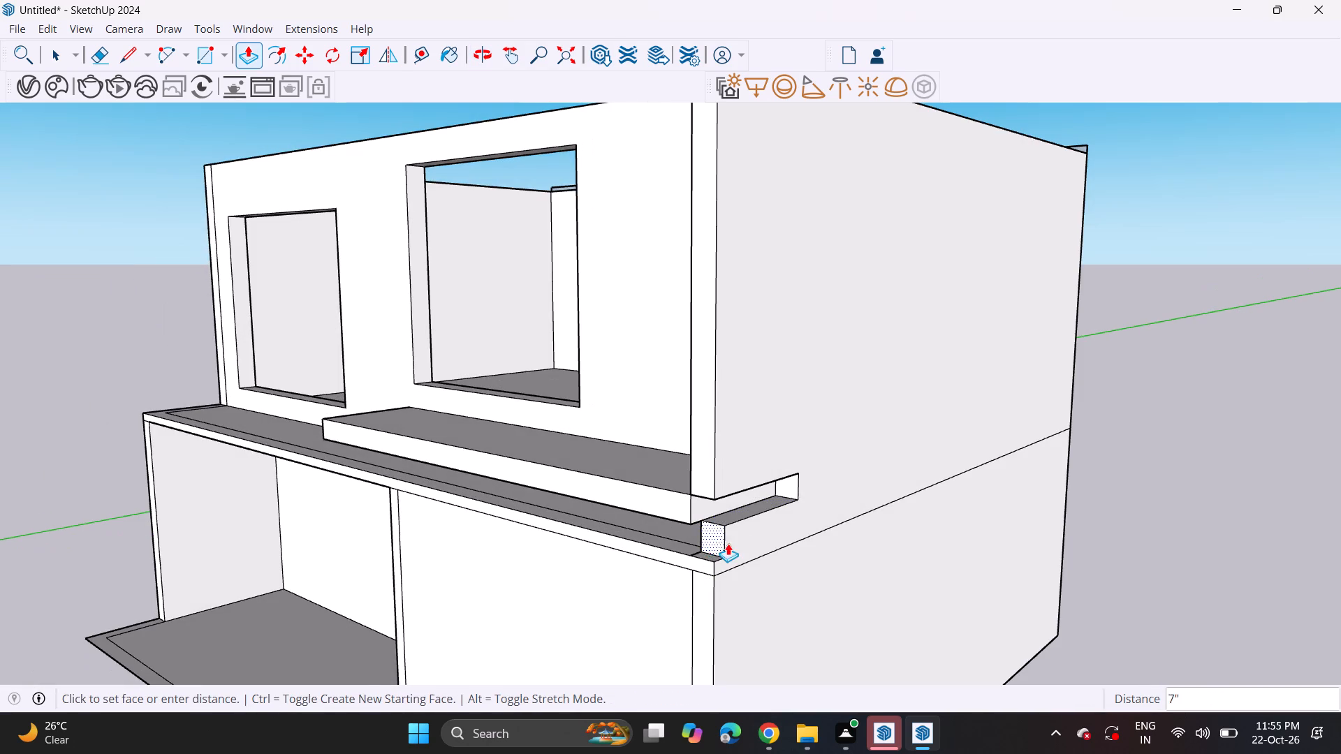
left_click(793, 494)
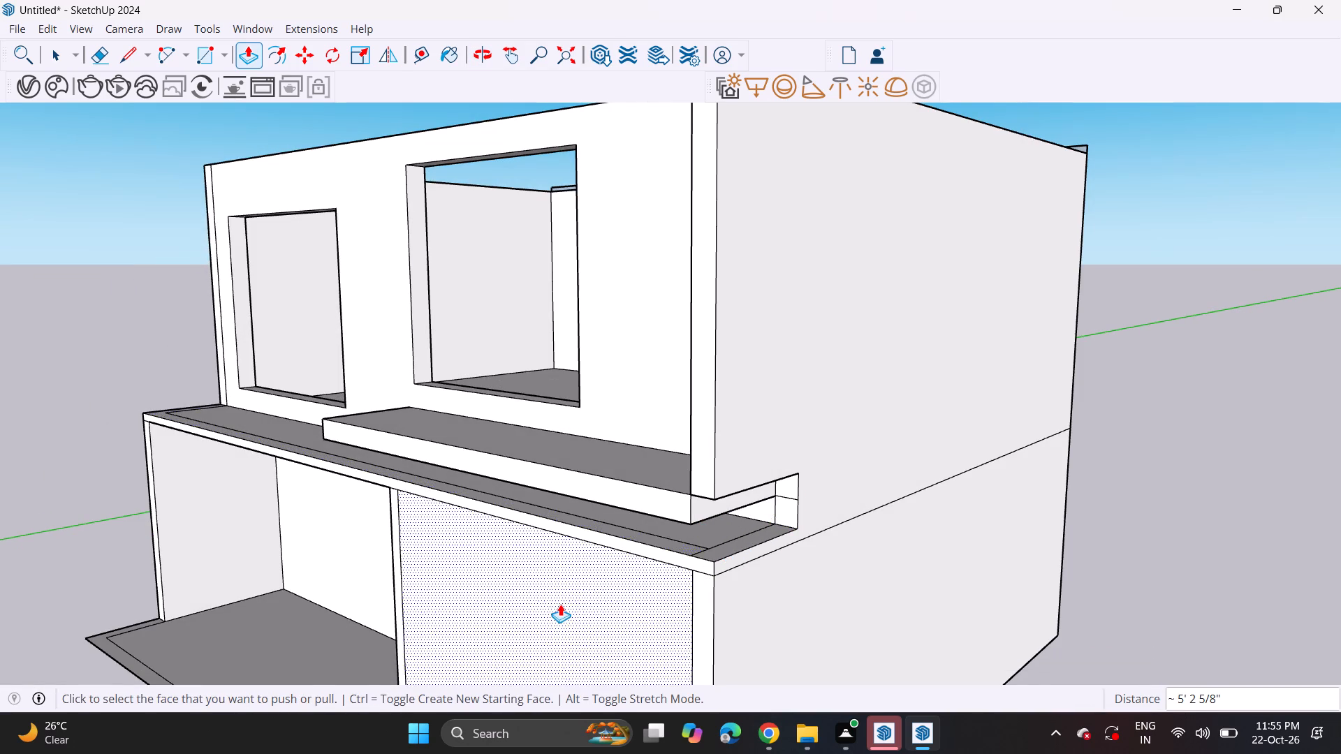
Push/Pull the underside of the projecting right side wall down about 1' 7/16", flush with the ledge's underside.
scroll(560, 604, "up", 1)
scroll(420, 473, "down", 5)
middle_click_drag(365, 491, 464, 427)
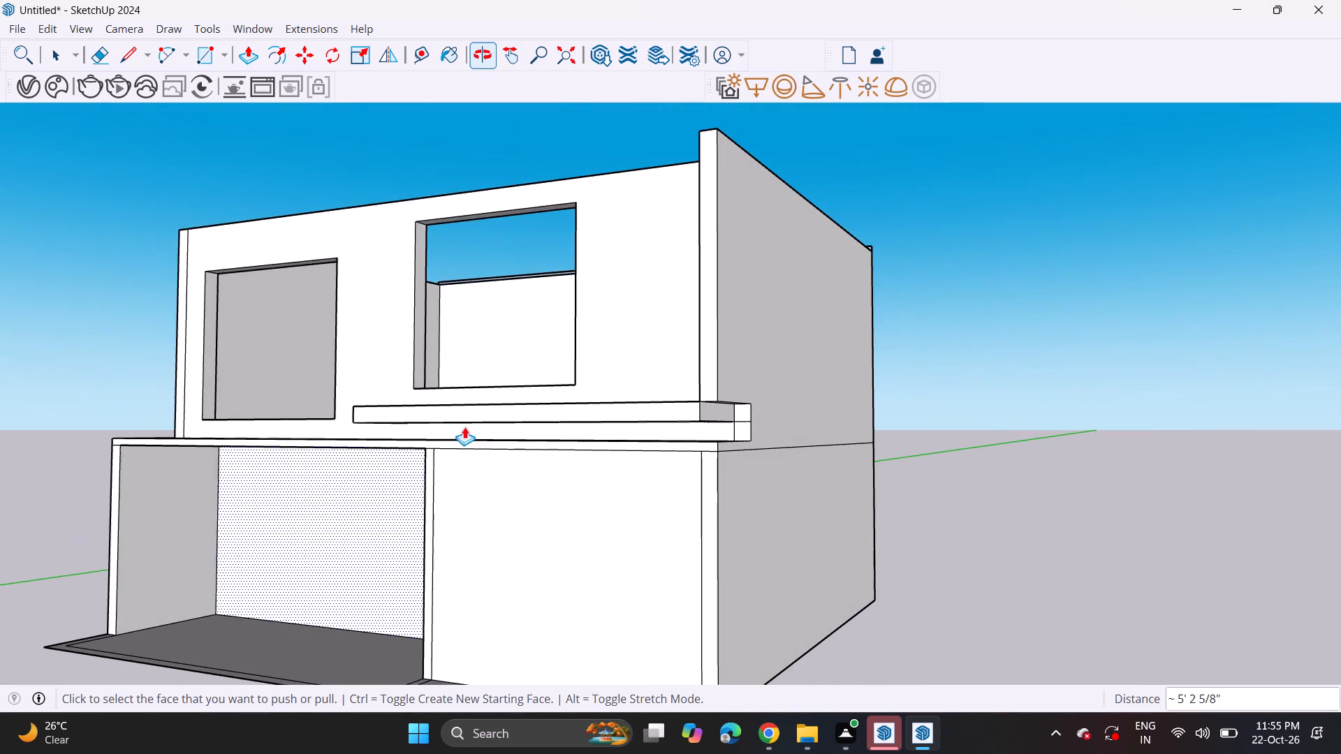
middle_click_drag(464, 427, 467, 427)
middle_click_drag(666, 437, 680, 396)
scroll(710, 375, "up", 6)
left_click(737, 366)
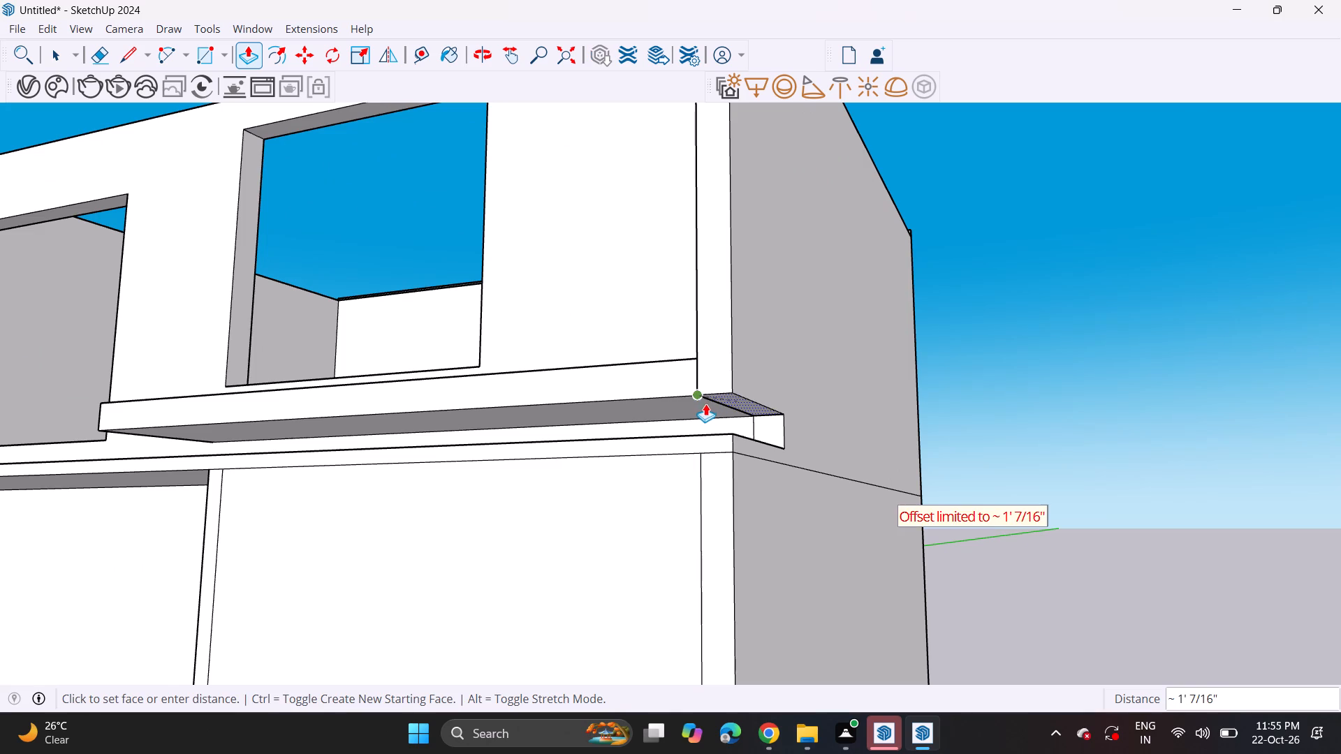
left_click(704, 404)
Push/Pull the upper left side wall's front end forward about 5' 2 5/8", flush with the slab edge.
scroll(579, 380, "down", 6)
middle_click_drag(489, 441, 696, 479)
scroll(619, 489, "down", 6)
middle_click_drag(483, 466, 653, 499)
middle_click_drag(602, 461, 553, 468)
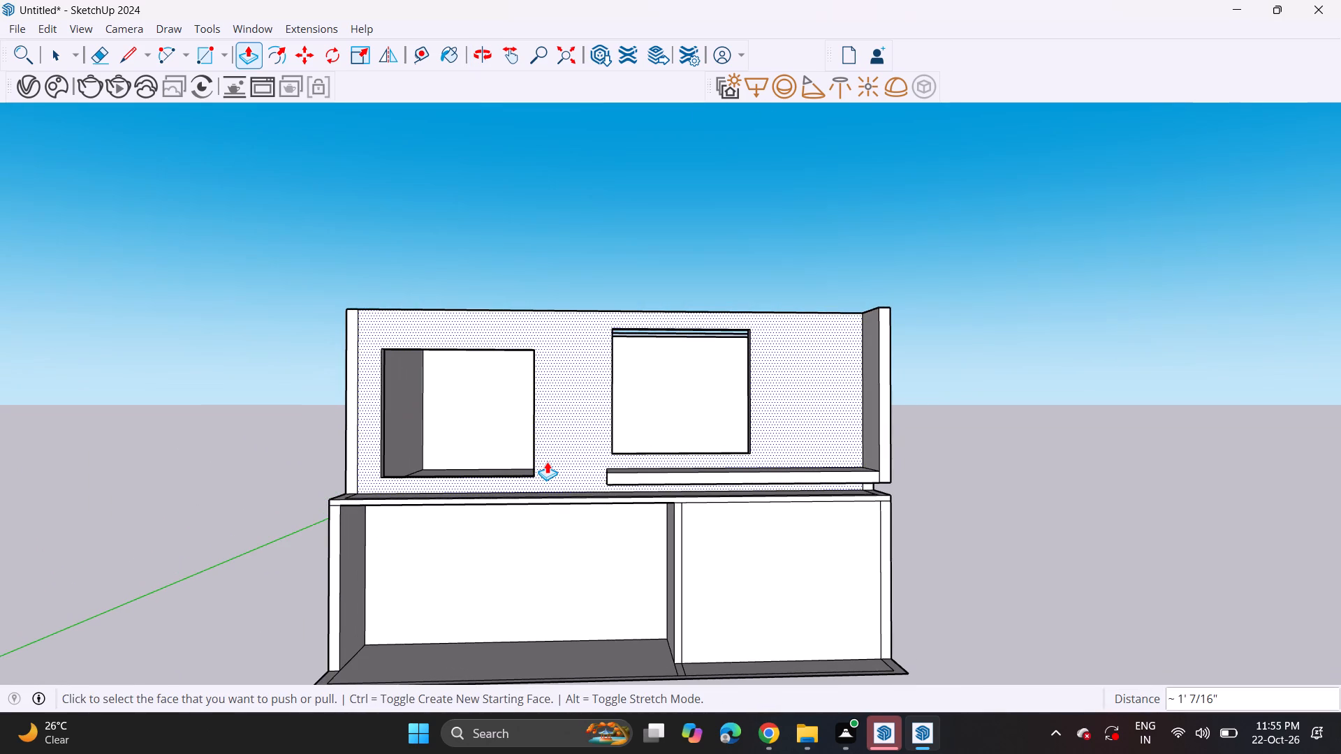
middle_click_drag(410, 448, 381, 547)
scroll(362, 447, "up", 6)
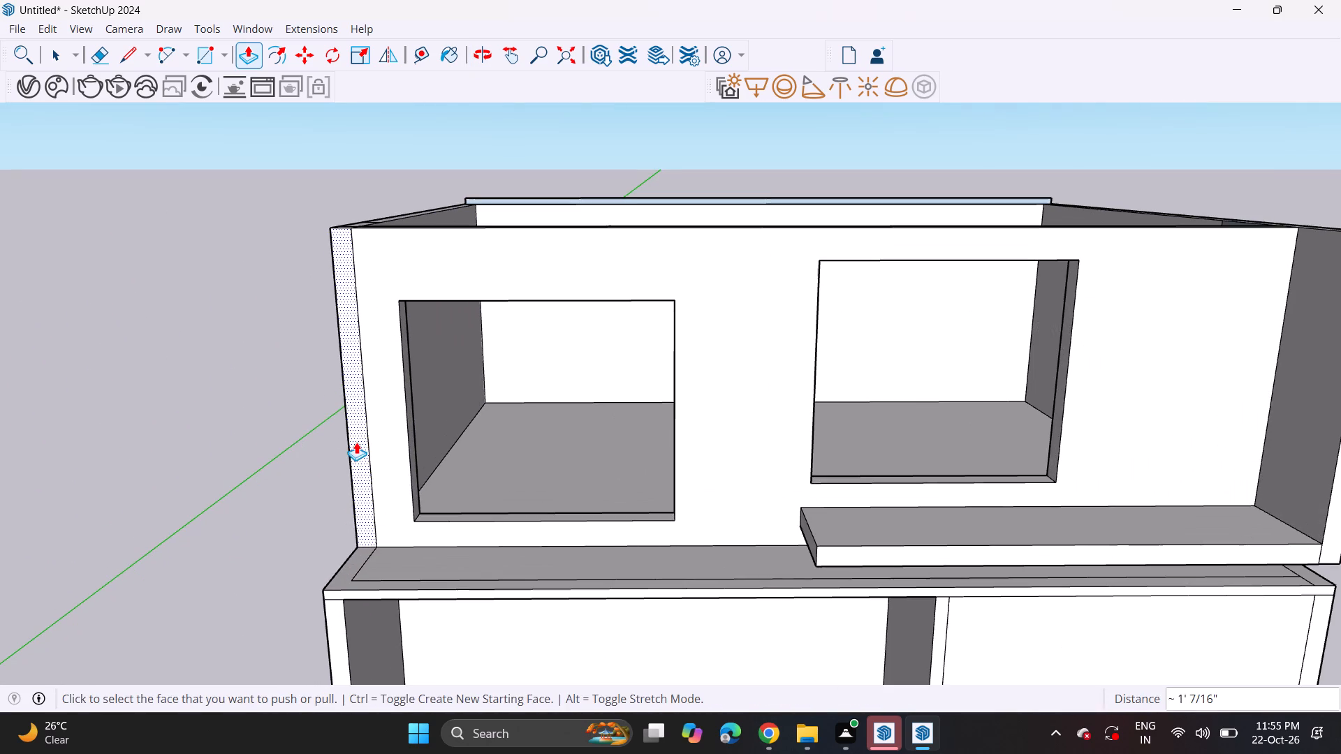
left_click(356, 442)
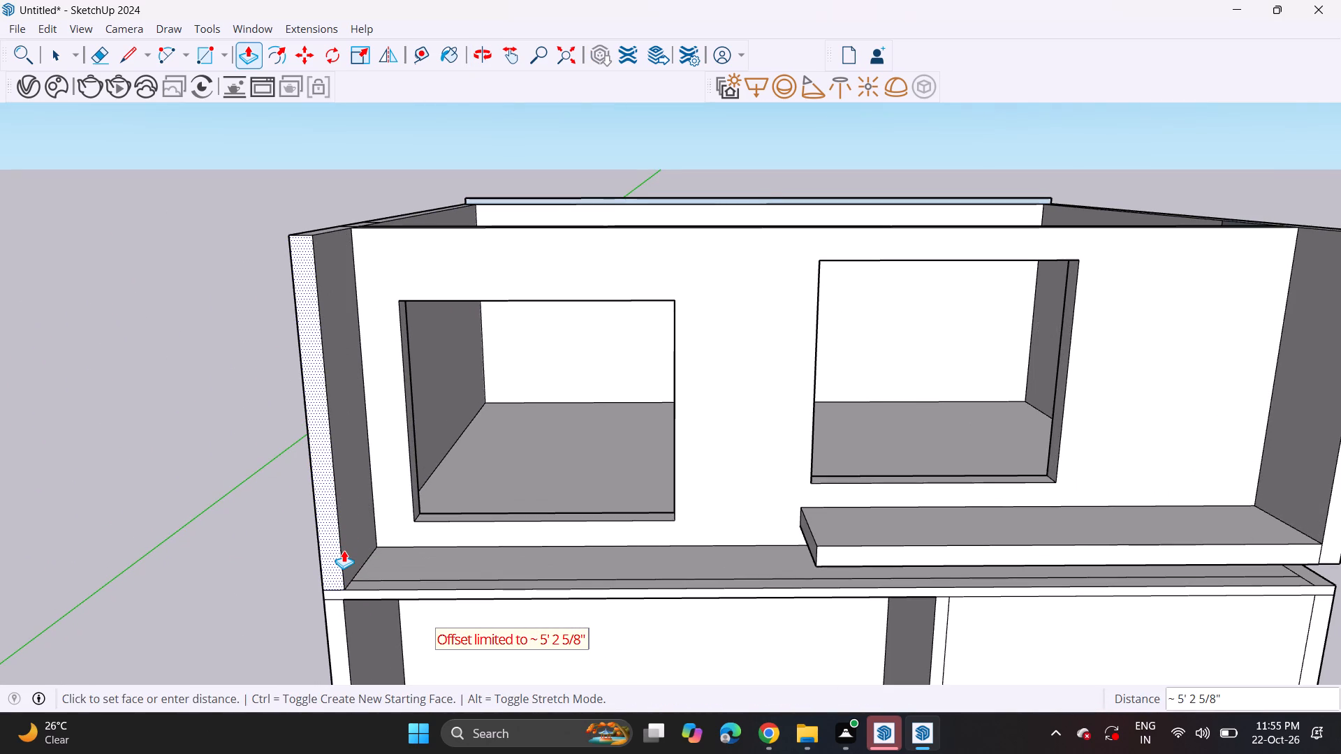
left_click(344, 550)
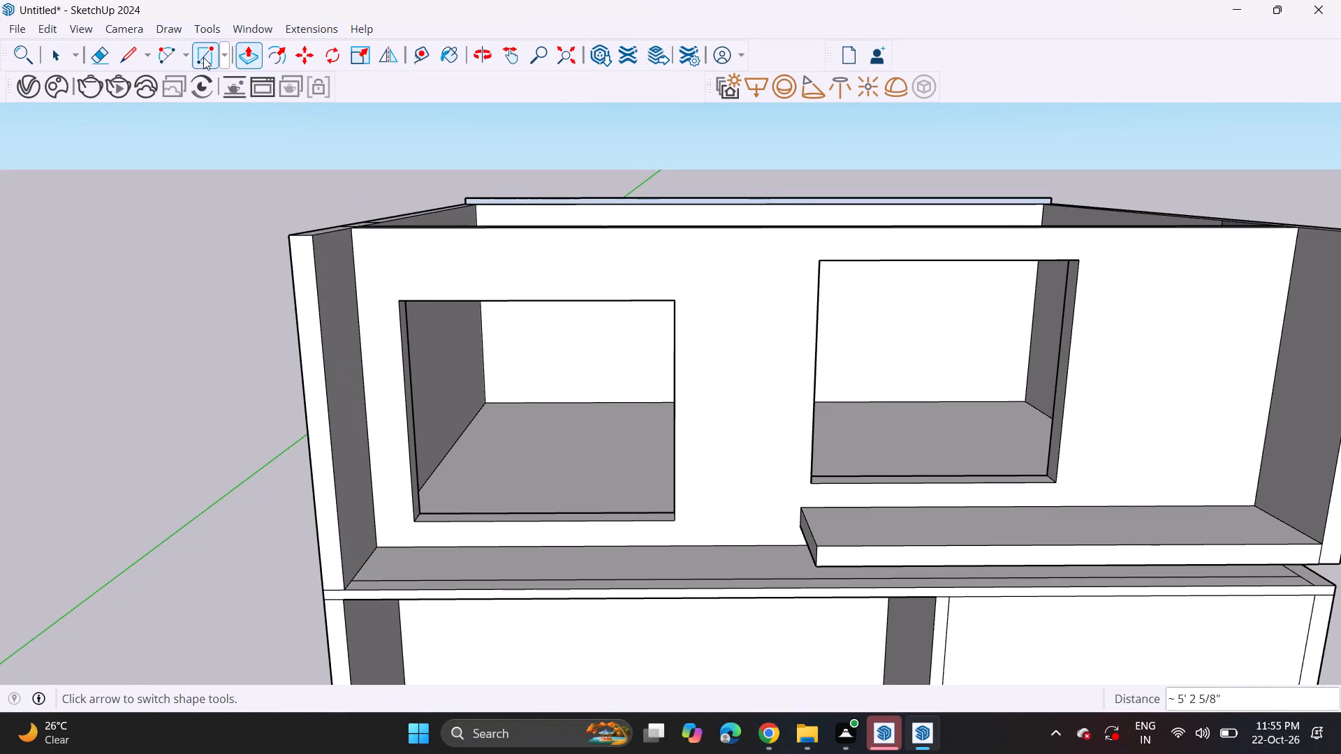
Draw a line about 48' 2 3/16" long along the projecting slab's top, from the left side wall to the slab's right edge.
left_click(203, 57)
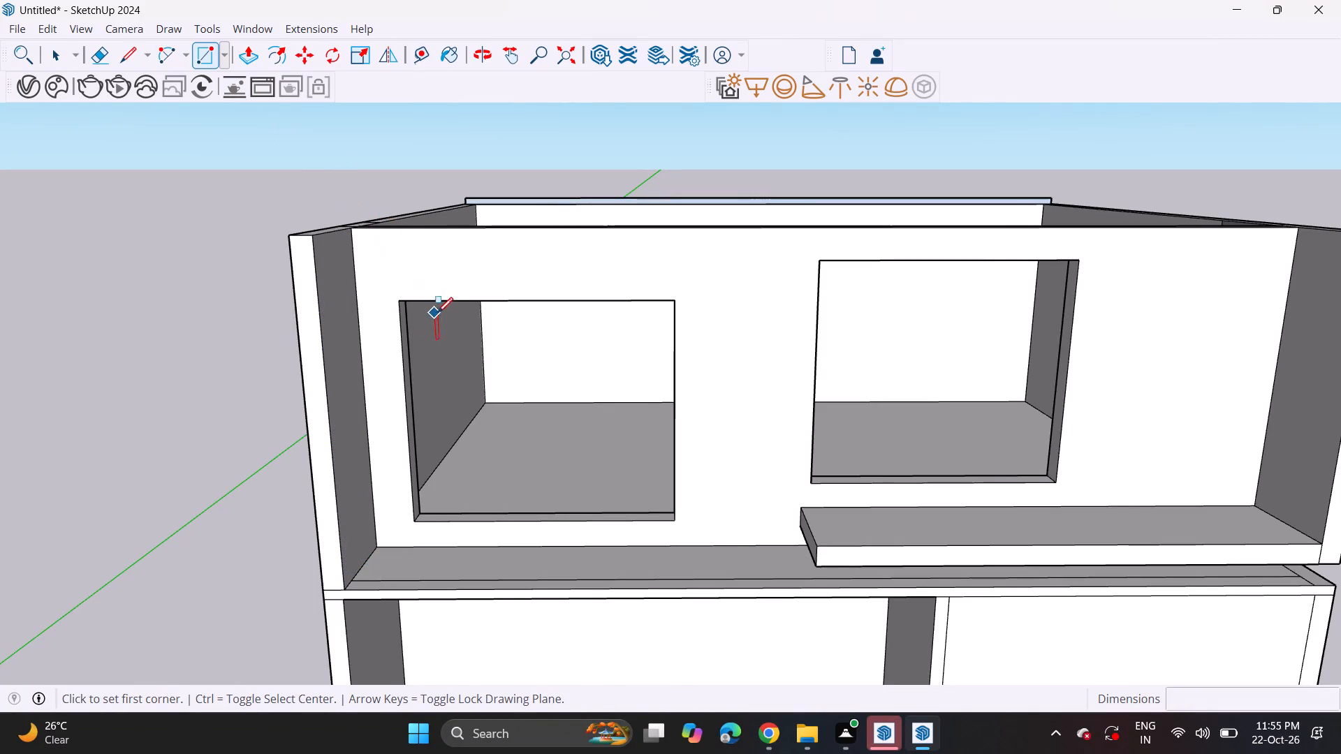
left_click(258, 61)
left_click(135, 47)
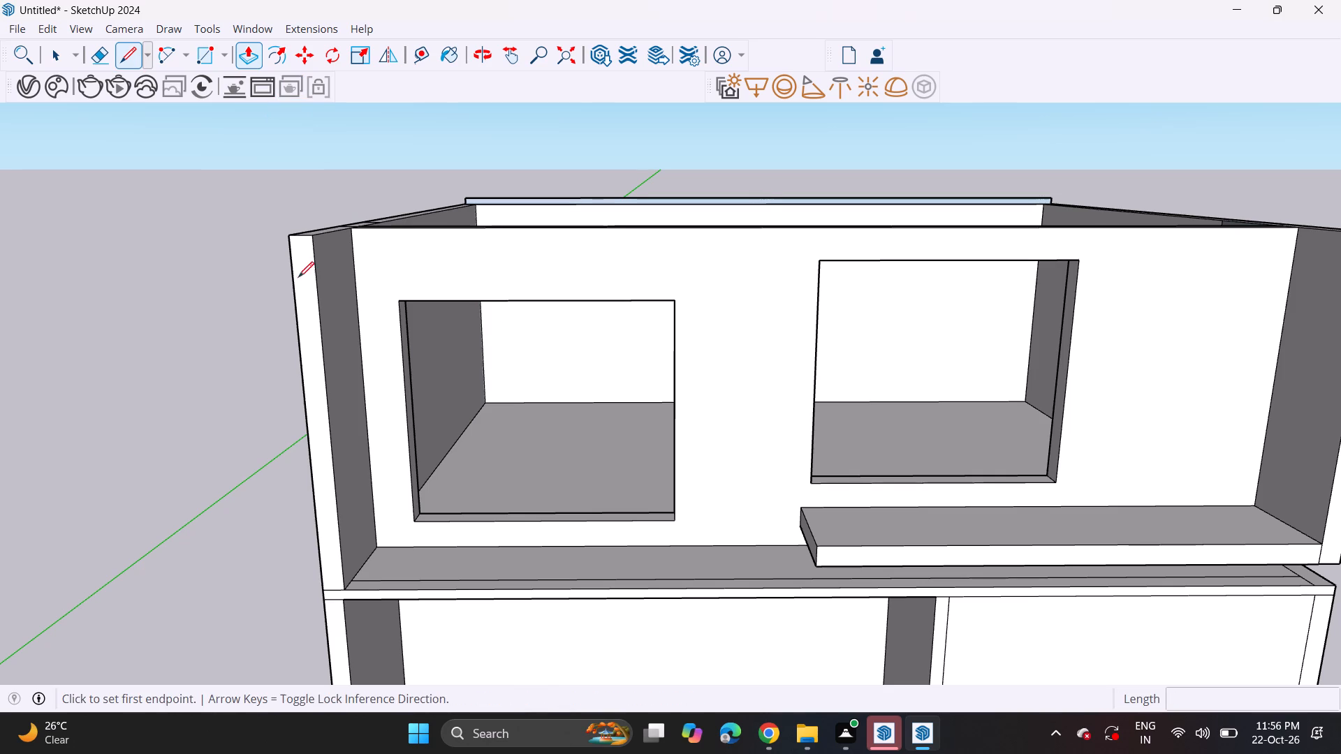
scroll(498, 485, "down", 3)
middle_click_drag(554, 507, 552, 618)
scroll(664, 607, "up", 4)
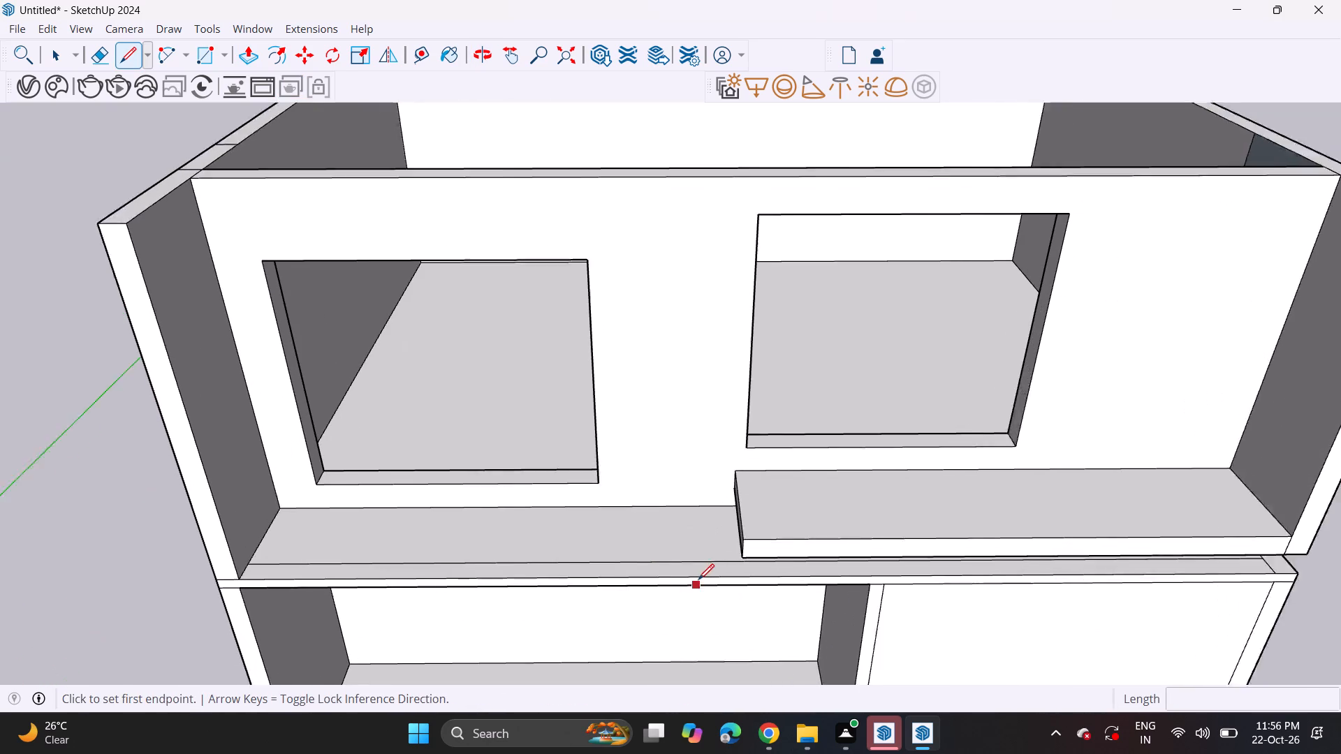
scroll(698, 579, "up", 1)
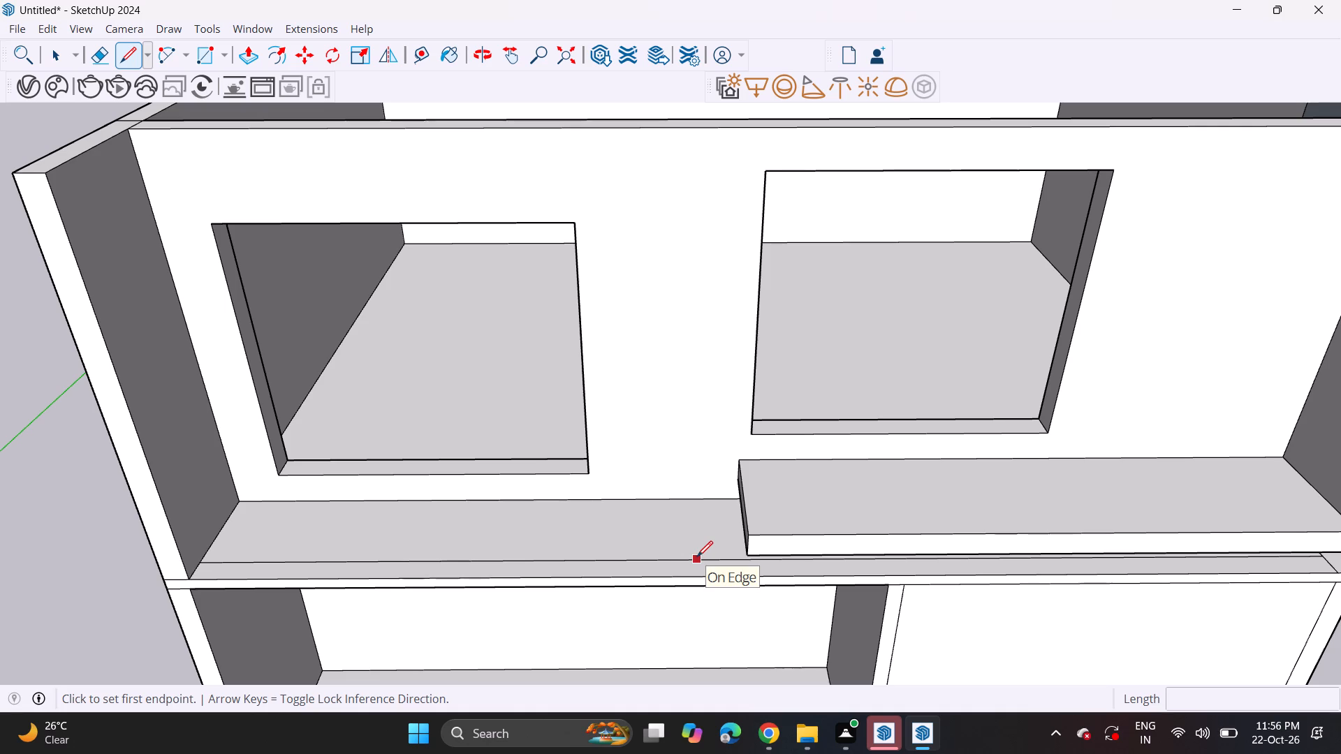
middle_click_drag(697, 556, 760, 563)
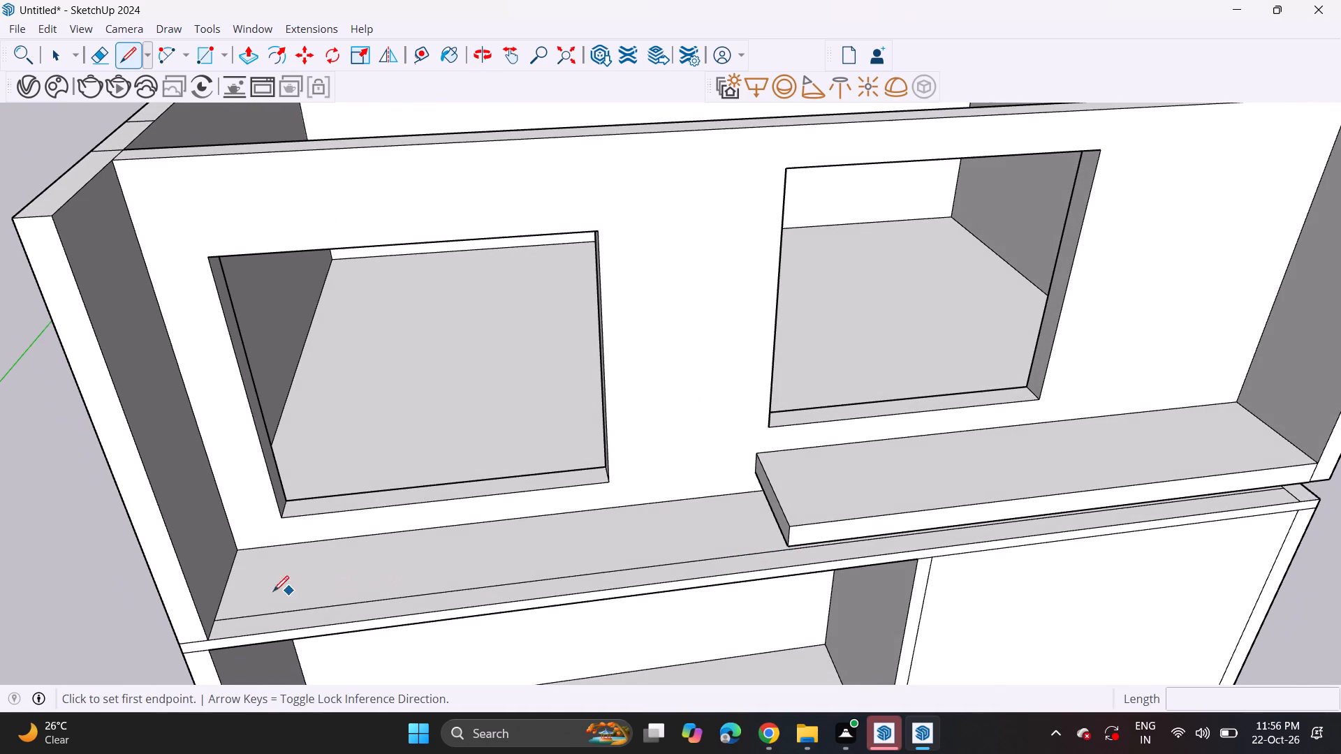
left_click(230, 592)
scroll(341, 572, "down", 5)
middle_click_drag(383, 583, 495, 503)
middle_click_drag(512, 508, 5, 389)
scroll(73, 416, "up", 1)
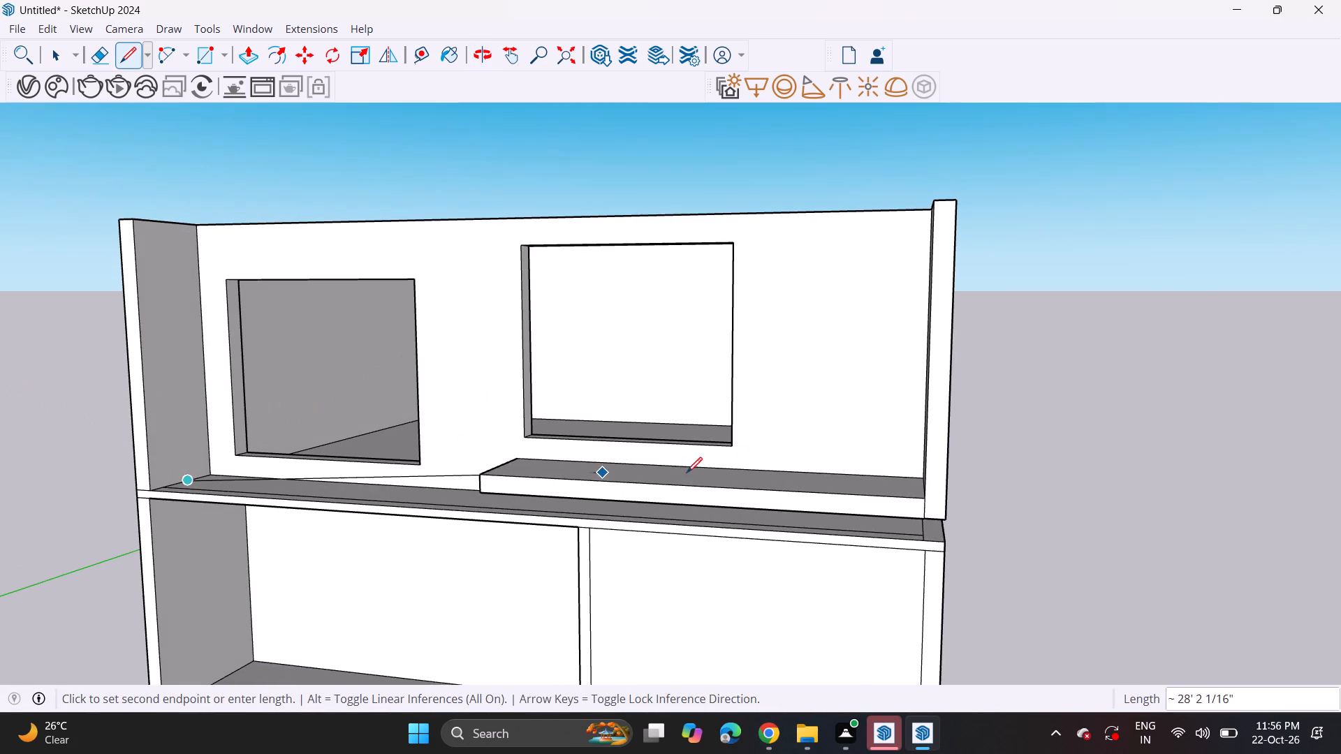
middle_click_drag(934, 522, 745, 527)
scroll(829, 575, "up", 5)
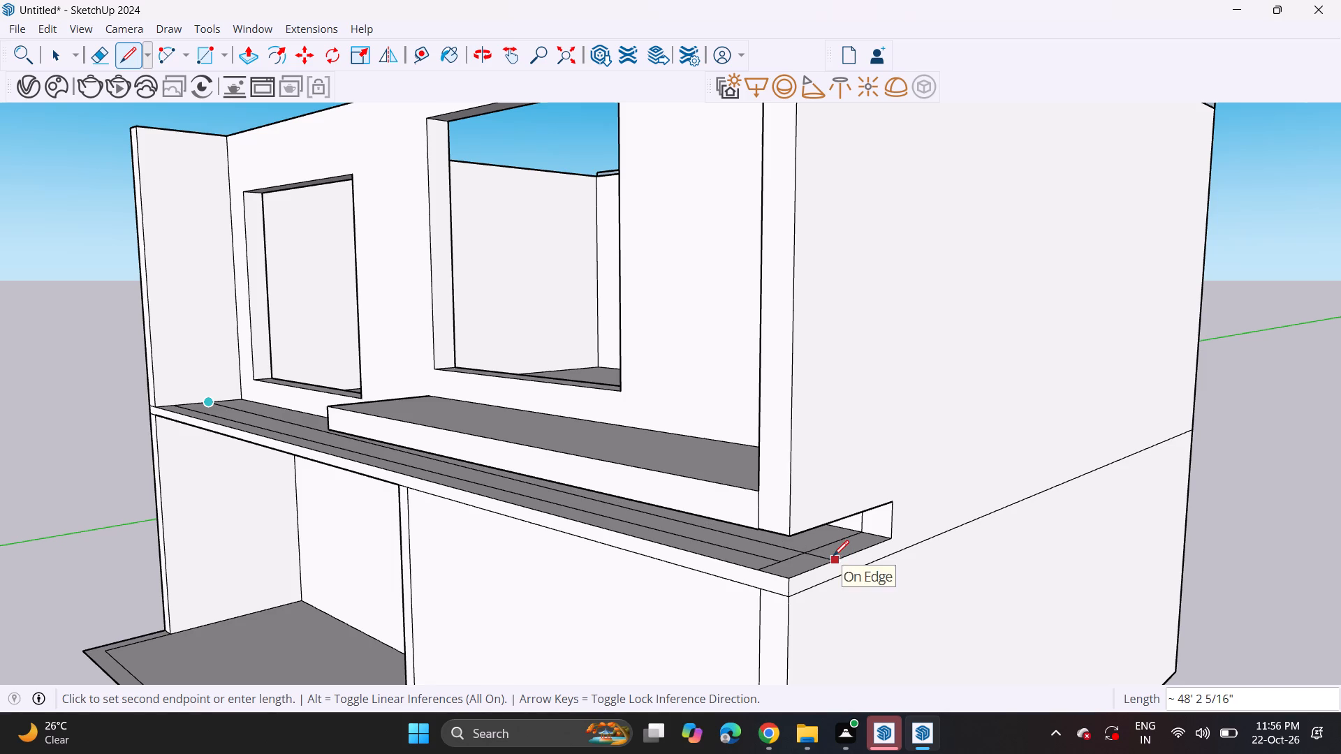
left_click(850, 552)
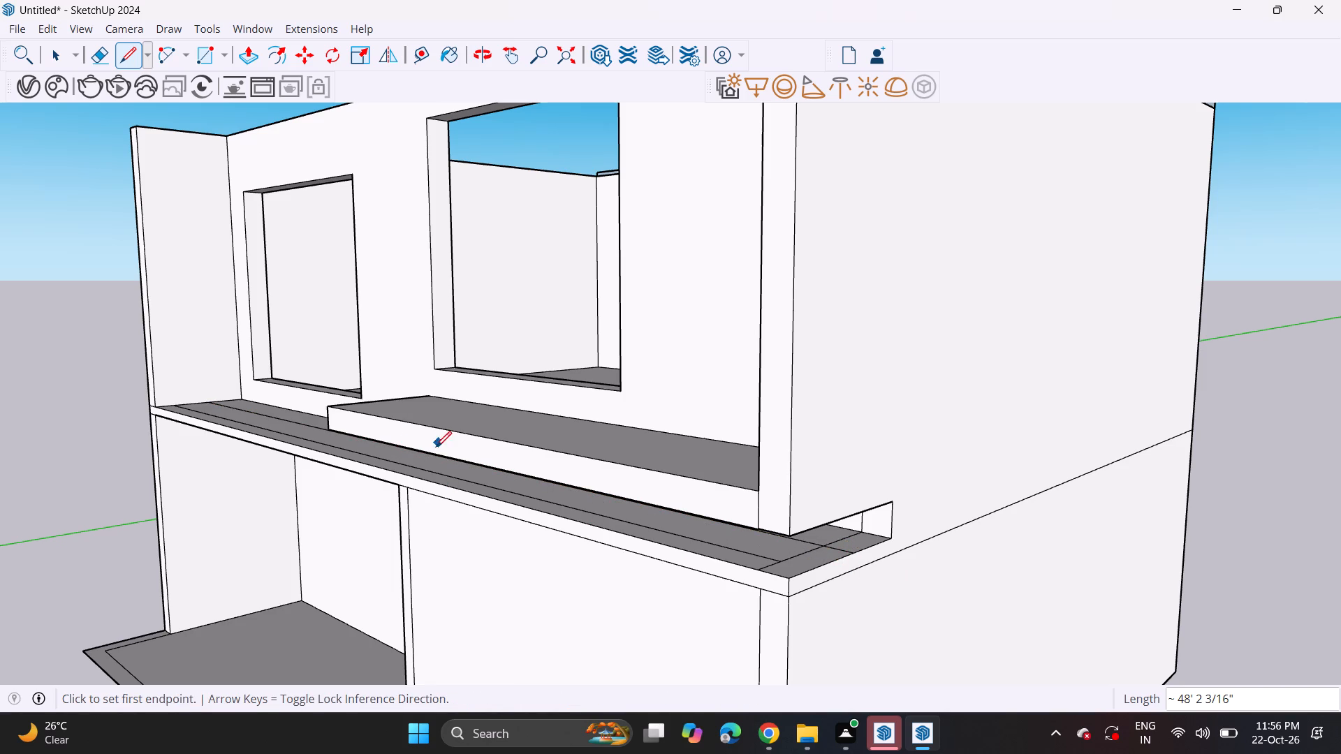
Push/Pull the slab strip in front of the new line up about 1' 1 1/2", meeting the ledge's underside.
middle_click_drag(138, 384, 510, 422)
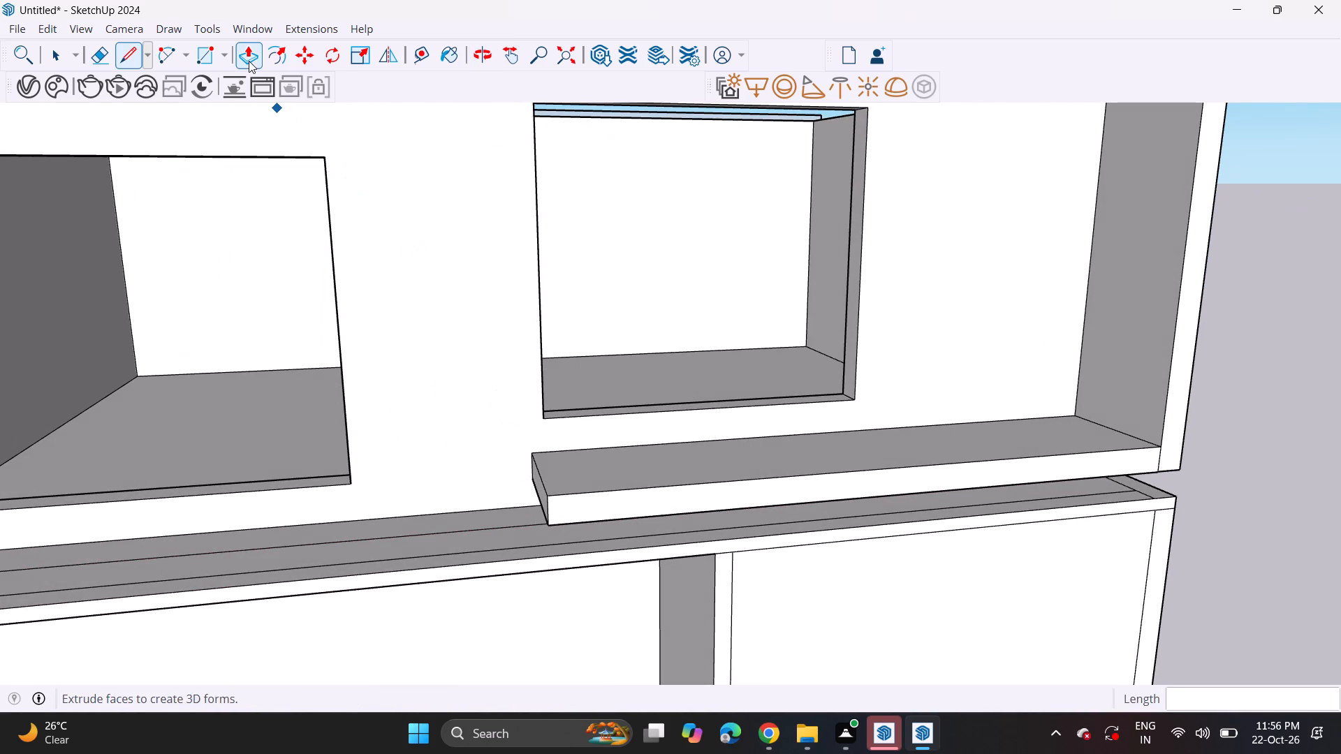
left_click(249, 61)
scroll(345, 527, "down", 3)
left_click(349, 541)
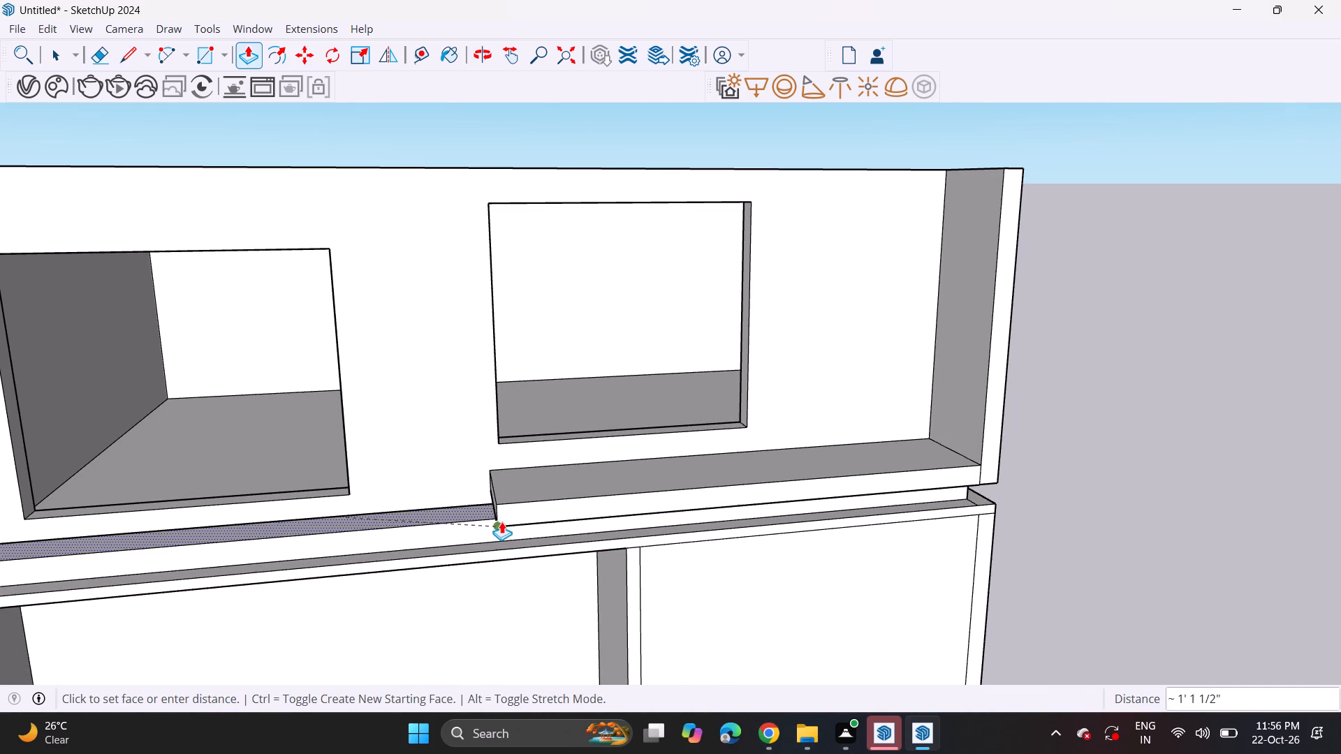
left_click(501, 521)
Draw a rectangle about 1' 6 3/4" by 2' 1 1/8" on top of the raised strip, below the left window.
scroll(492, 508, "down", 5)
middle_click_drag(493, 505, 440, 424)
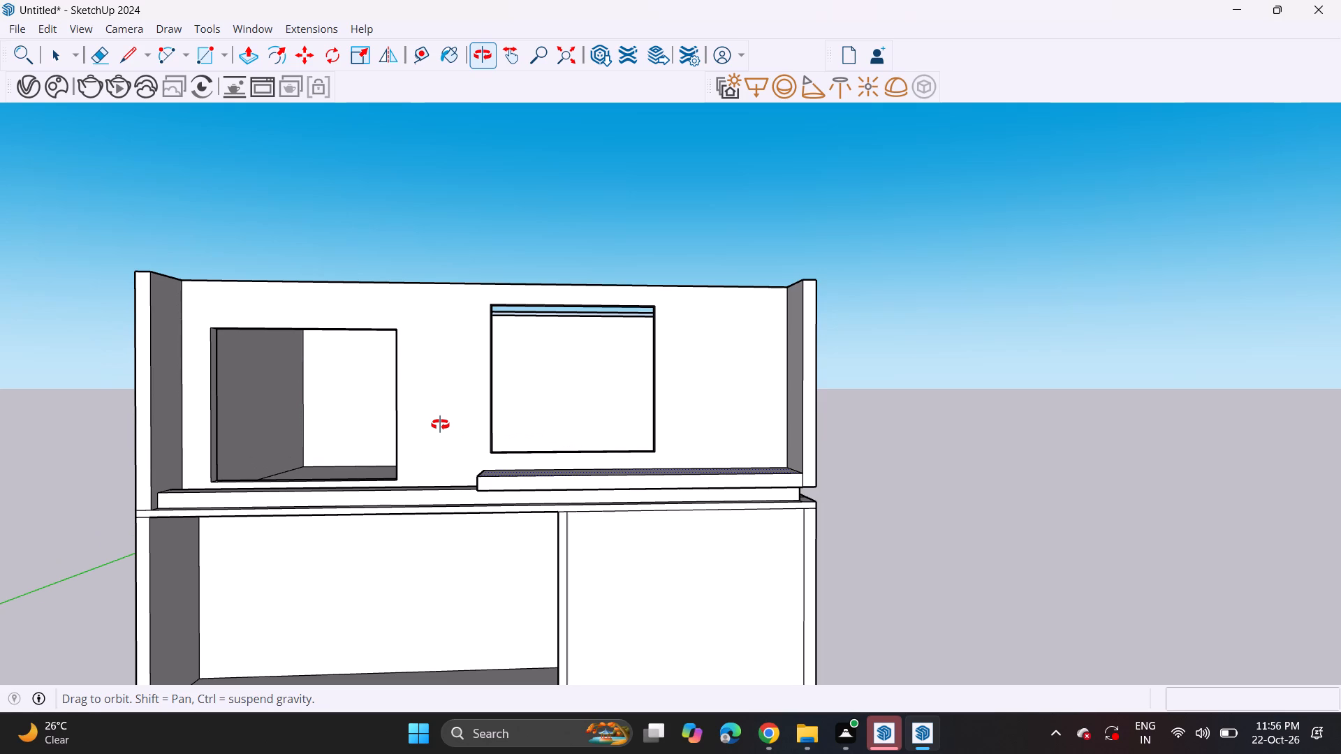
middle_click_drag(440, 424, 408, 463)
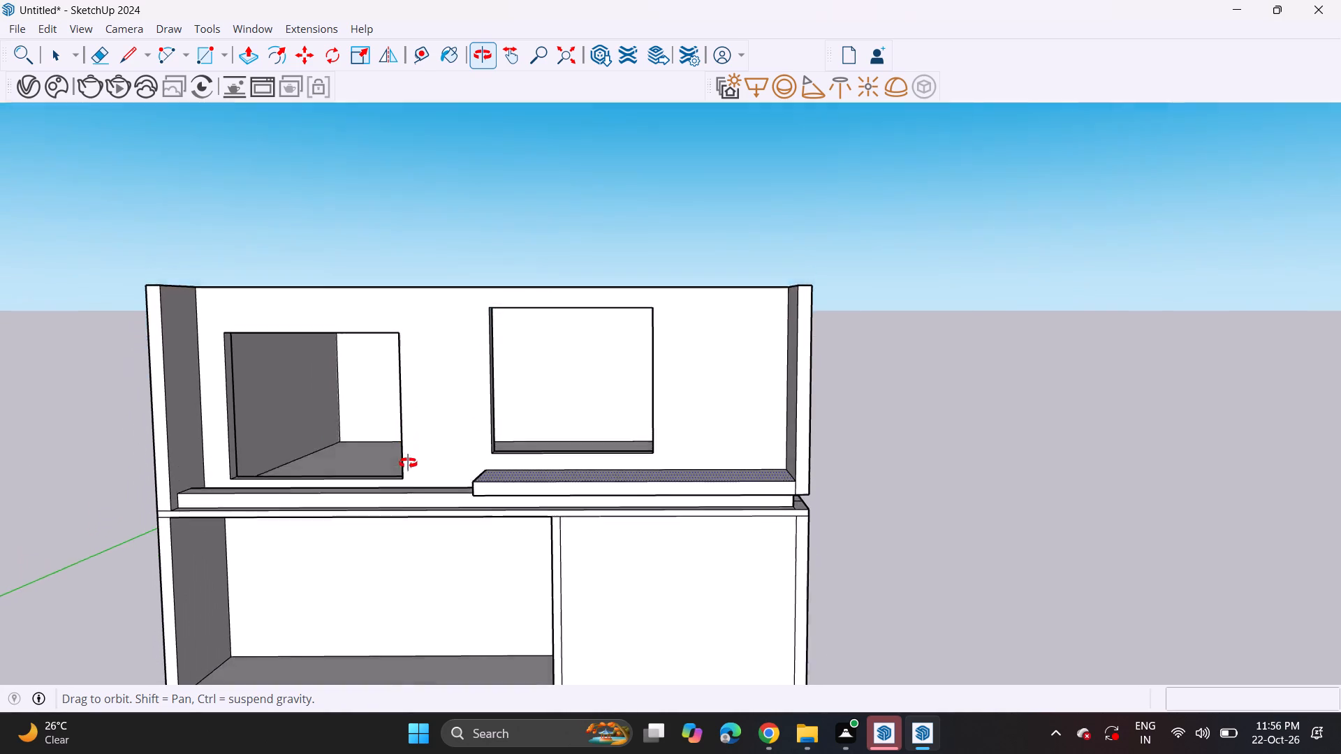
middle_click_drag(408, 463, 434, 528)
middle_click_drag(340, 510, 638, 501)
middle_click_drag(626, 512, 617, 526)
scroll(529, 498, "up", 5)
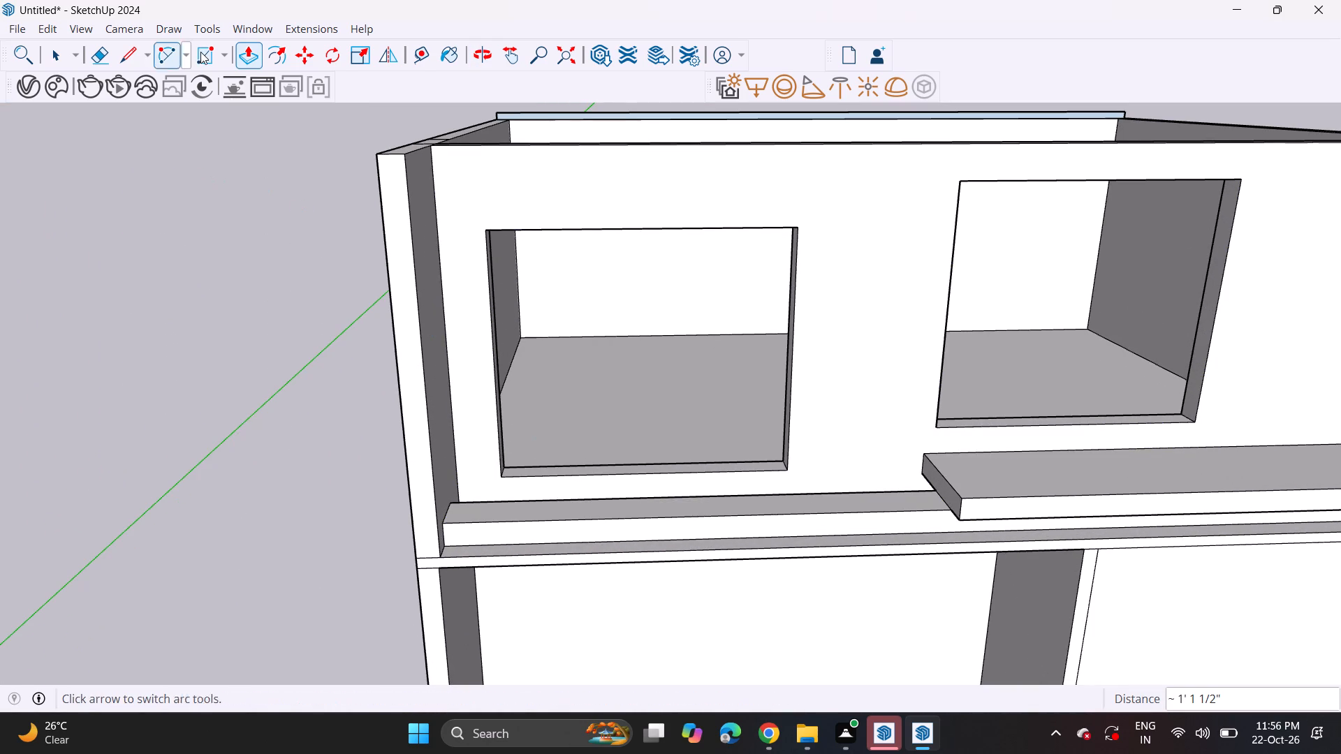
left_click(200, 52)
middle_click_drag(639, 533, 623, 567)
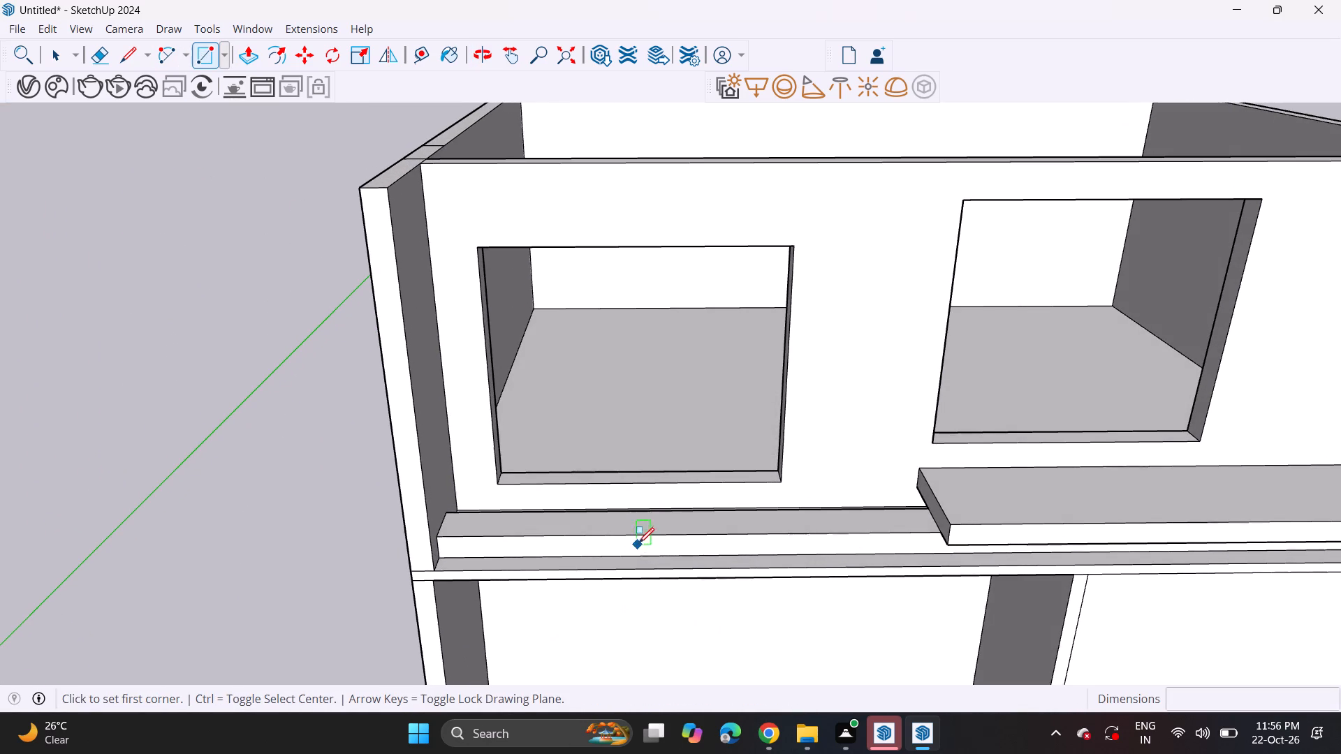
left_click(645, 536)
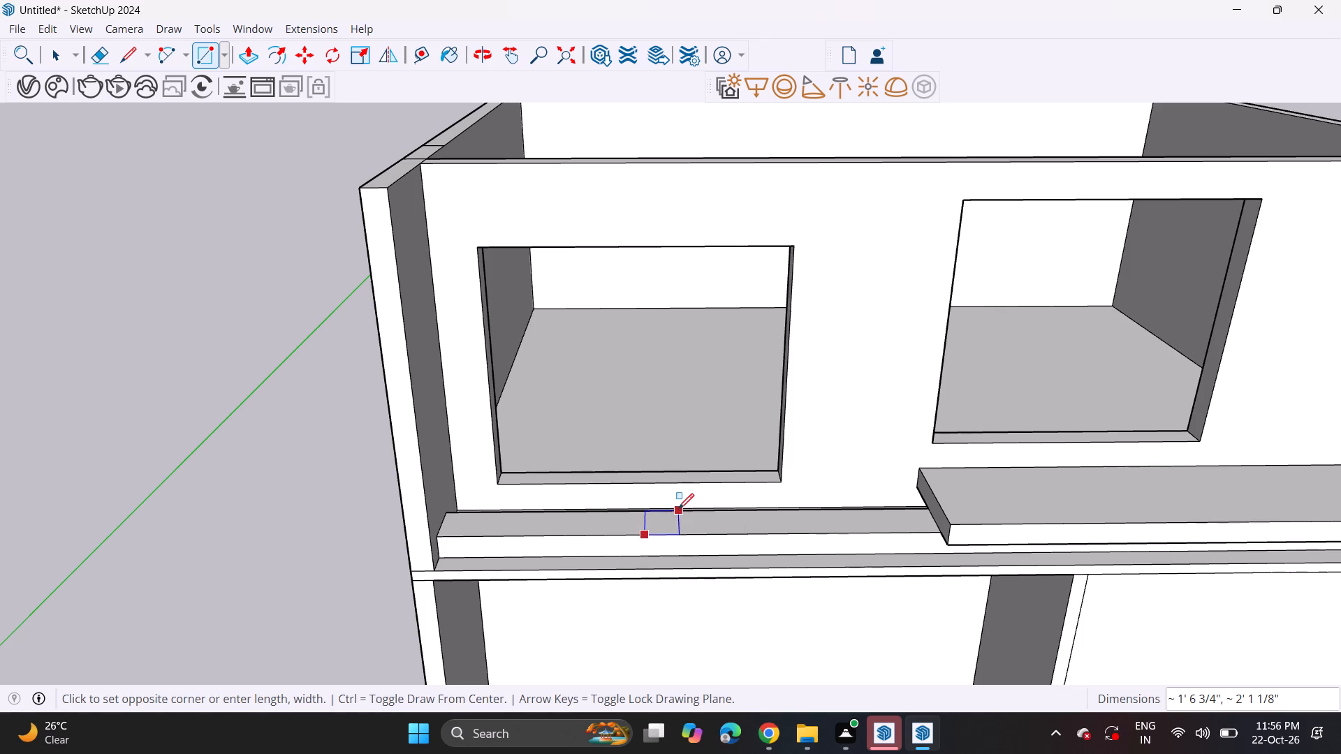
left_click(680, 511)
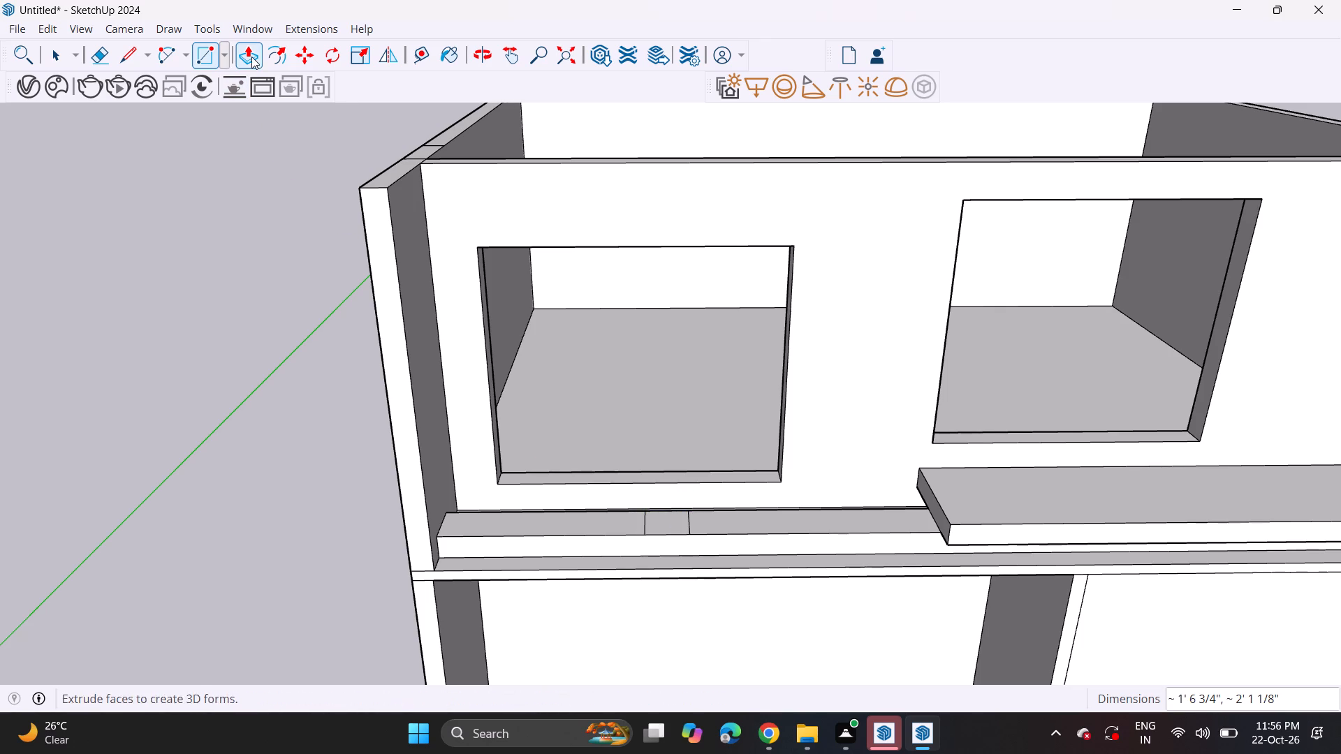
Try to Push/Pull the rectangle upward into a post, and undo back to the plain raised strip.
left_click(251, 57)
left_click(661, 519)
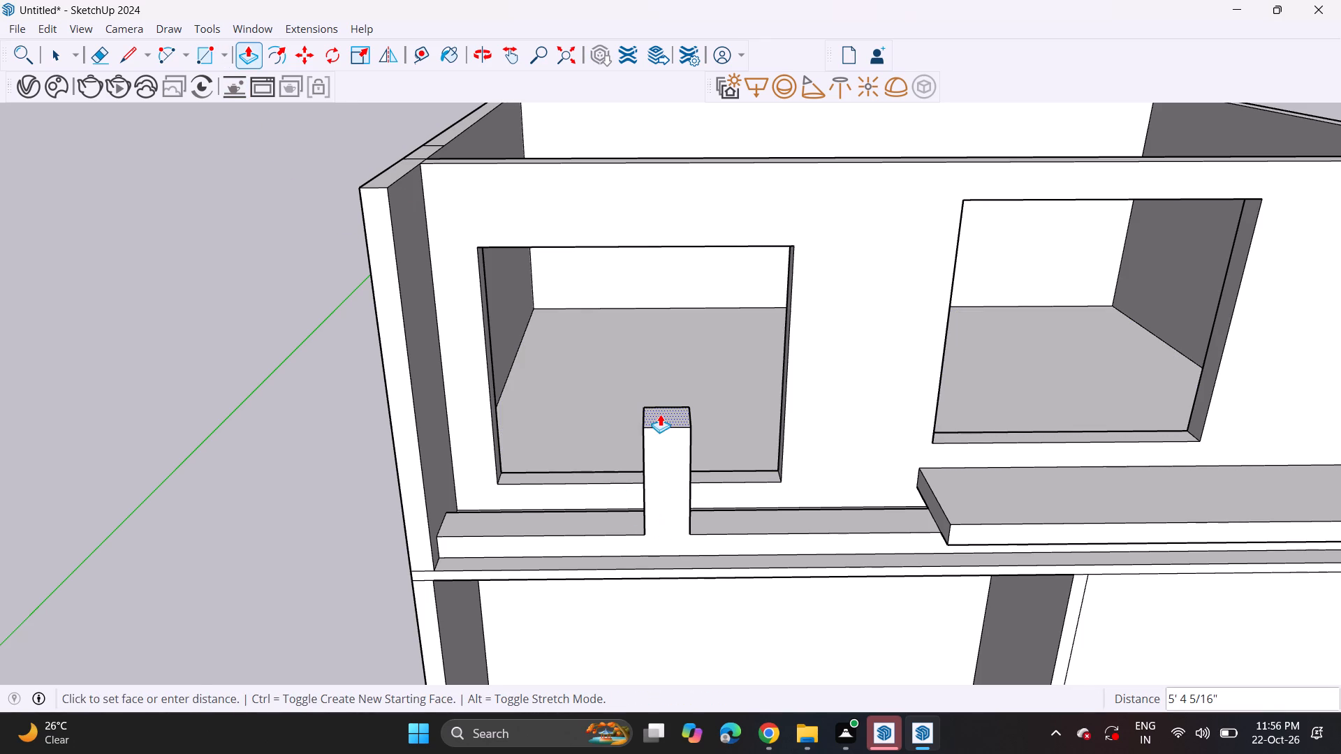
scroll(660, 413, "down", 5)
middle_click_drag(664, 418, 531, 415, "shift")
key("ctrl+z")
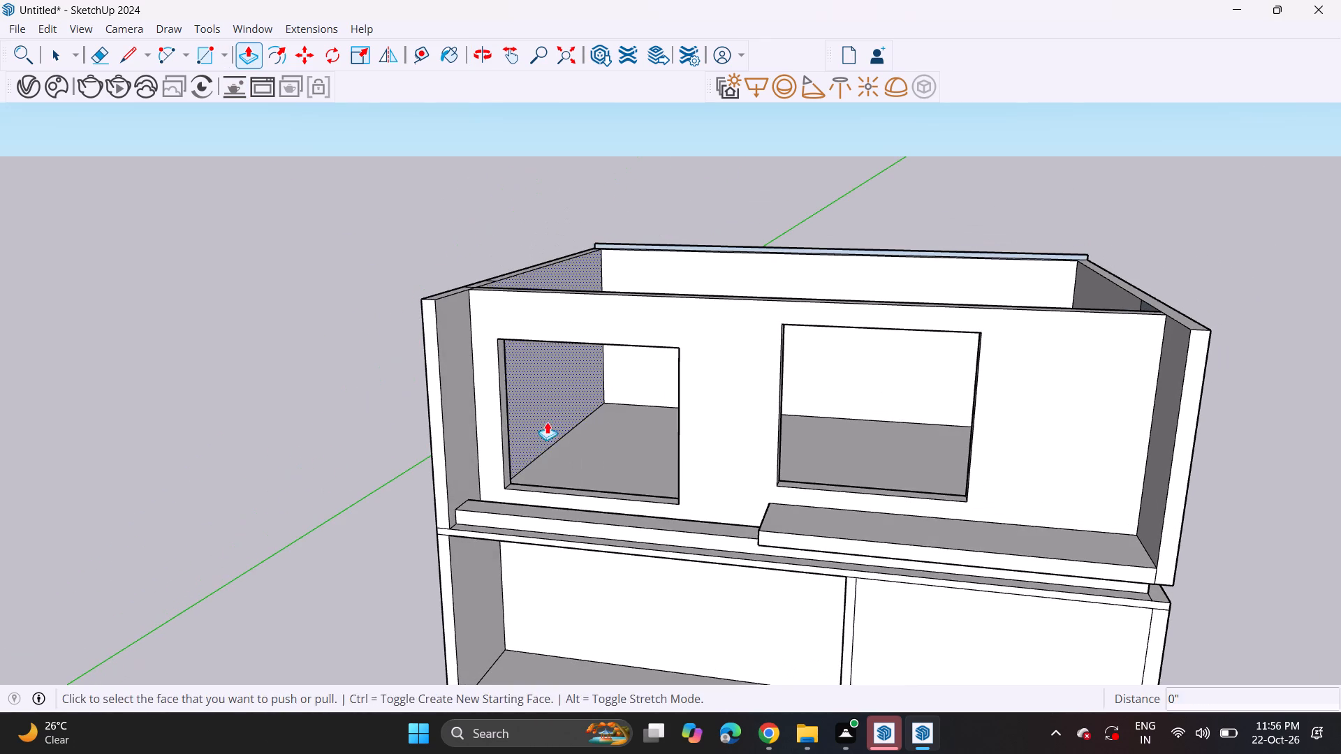
Draw a rectangle about 1' 7 5/16" by 2' 1 1/8" across the raised strip's top, below the left window.
middle_click_drag(533, 447, 614, 481)
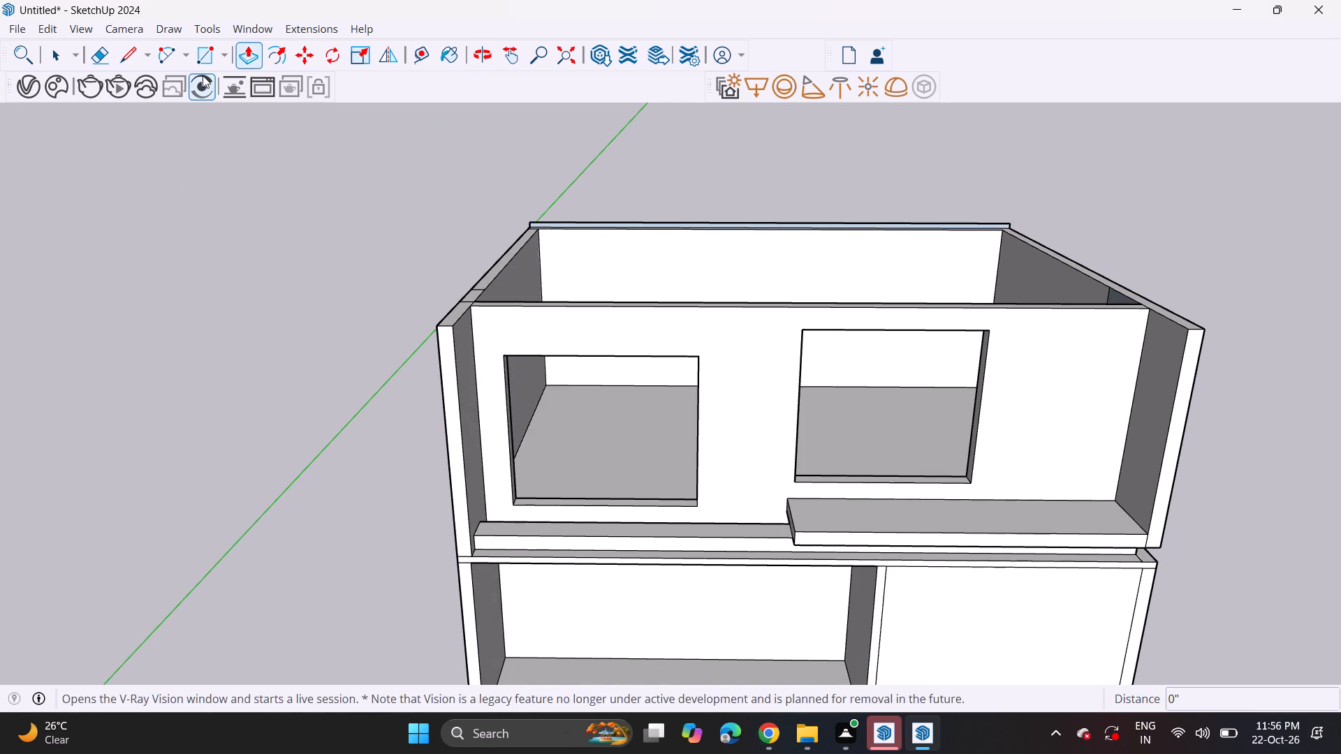
left_click(200, 56)
scroll(567, 540, "up", 2)
middle_click_drag(588, 539, 601, 594)
scroll(607, 549, "up", 5)
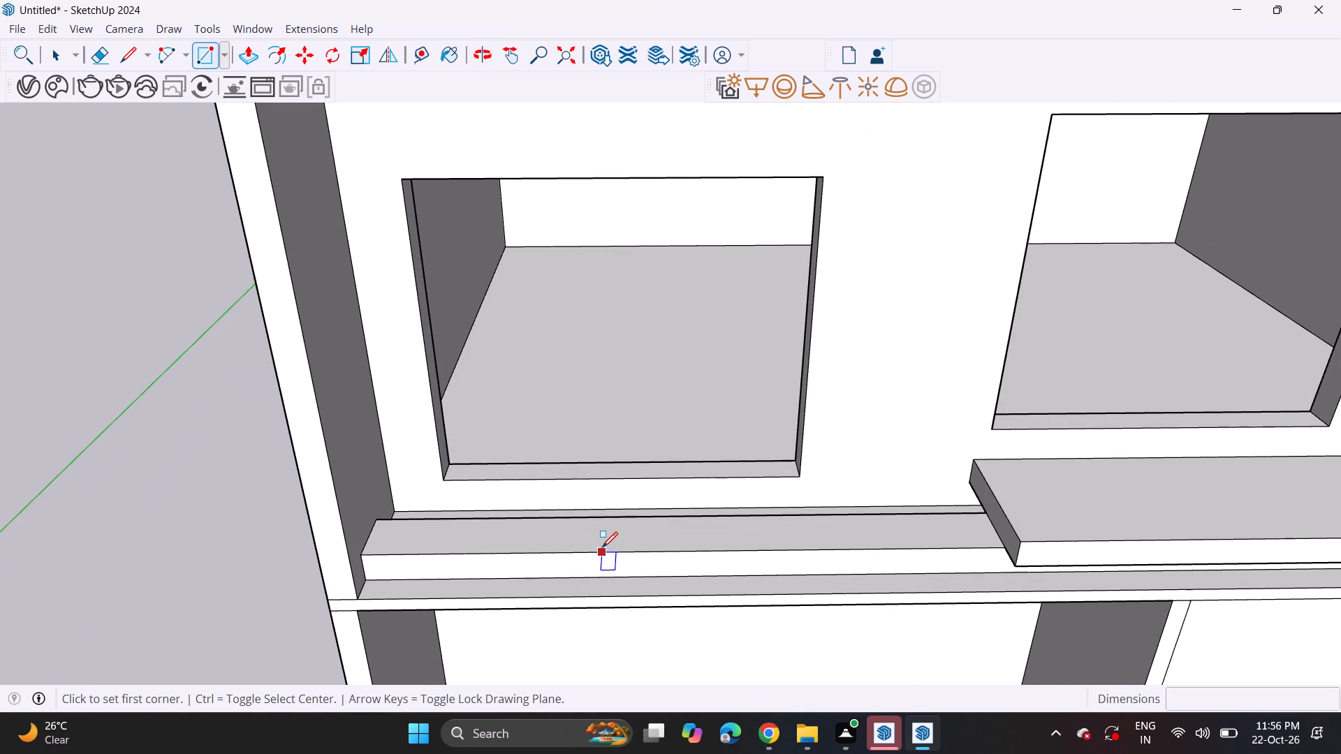
left_click(596, 547)
key("Escape")
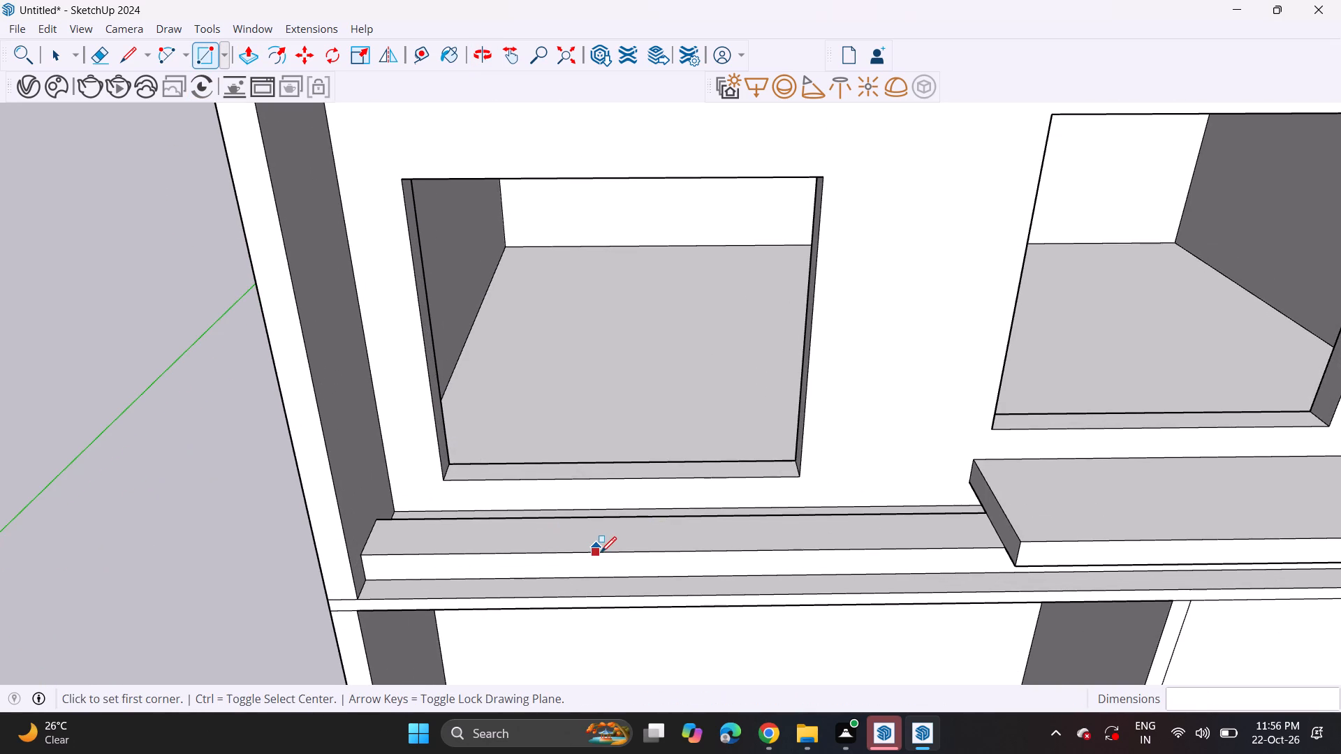
left_click(598, 552)
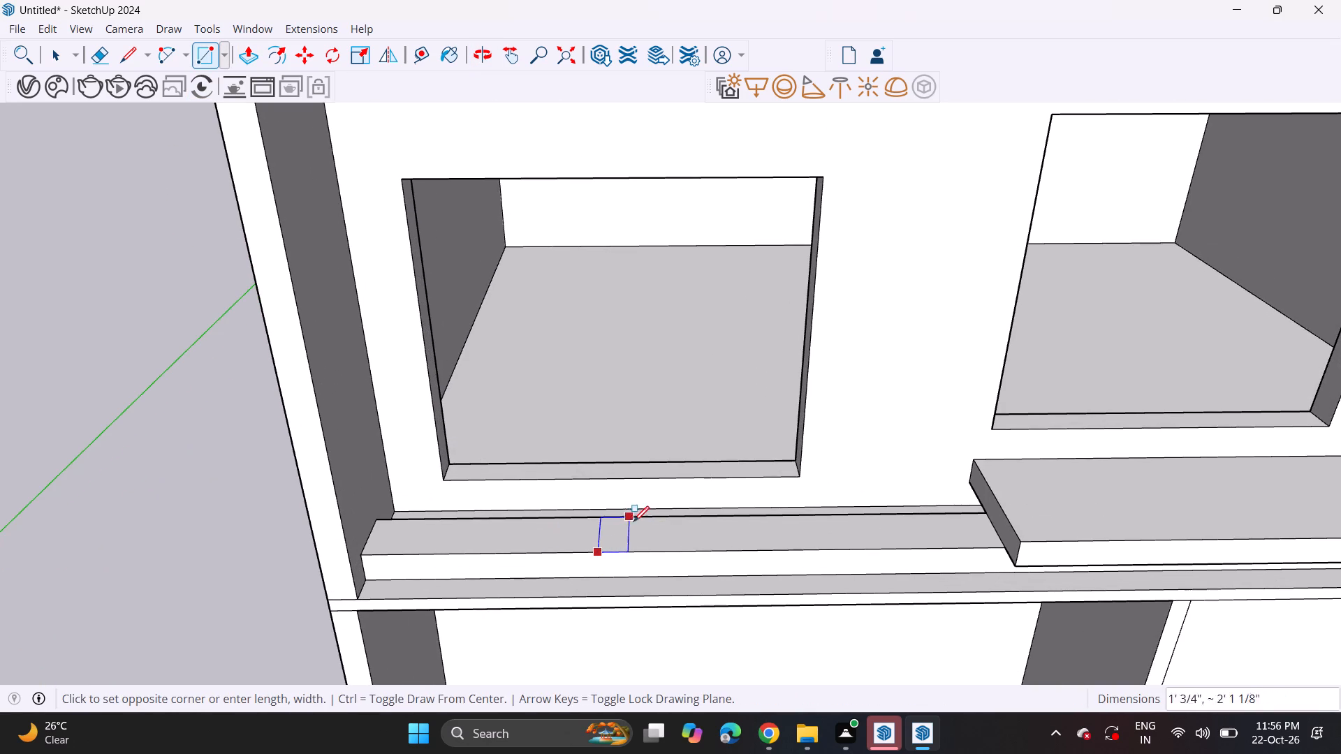
left_click(645, 518)
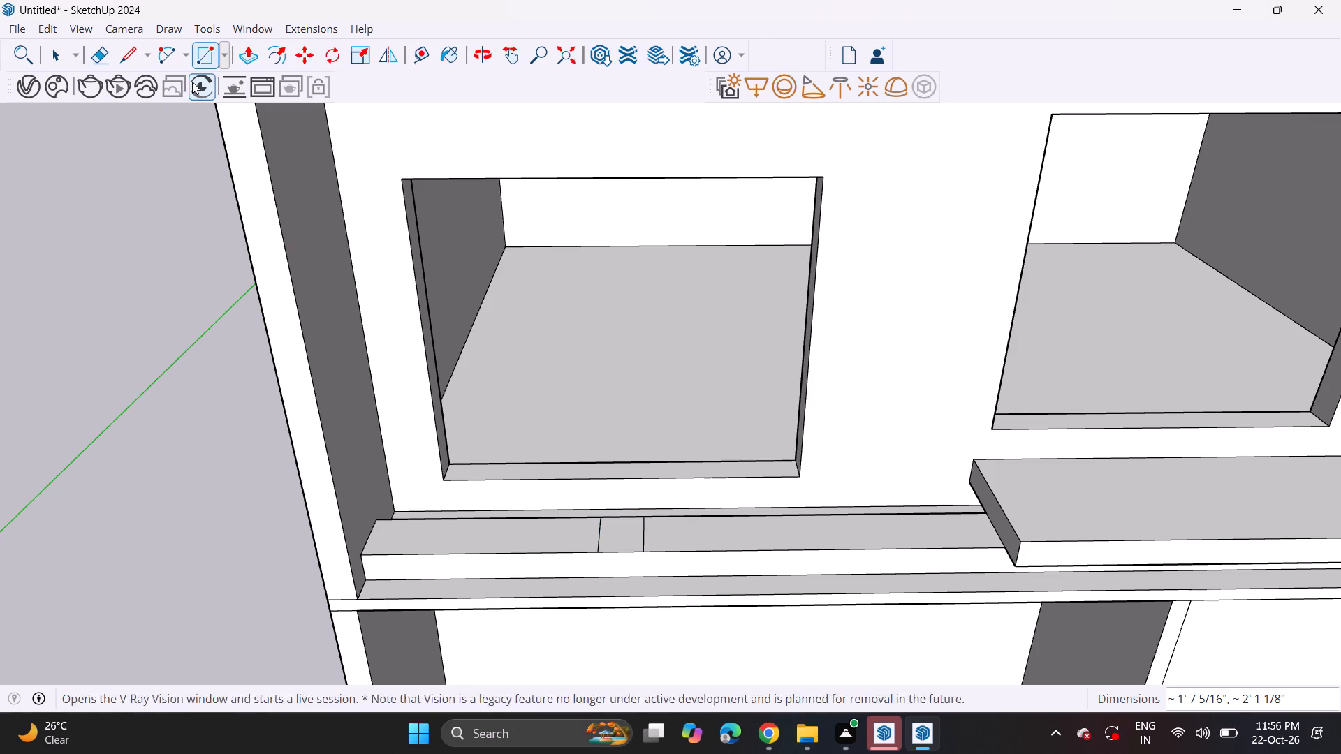
Push/Pull the rectangle on the raised strip up about 15' 9 1/2" into a post level with the side wall's top.
left_click(261, 50)
scroll(323, 342, "down", 5)
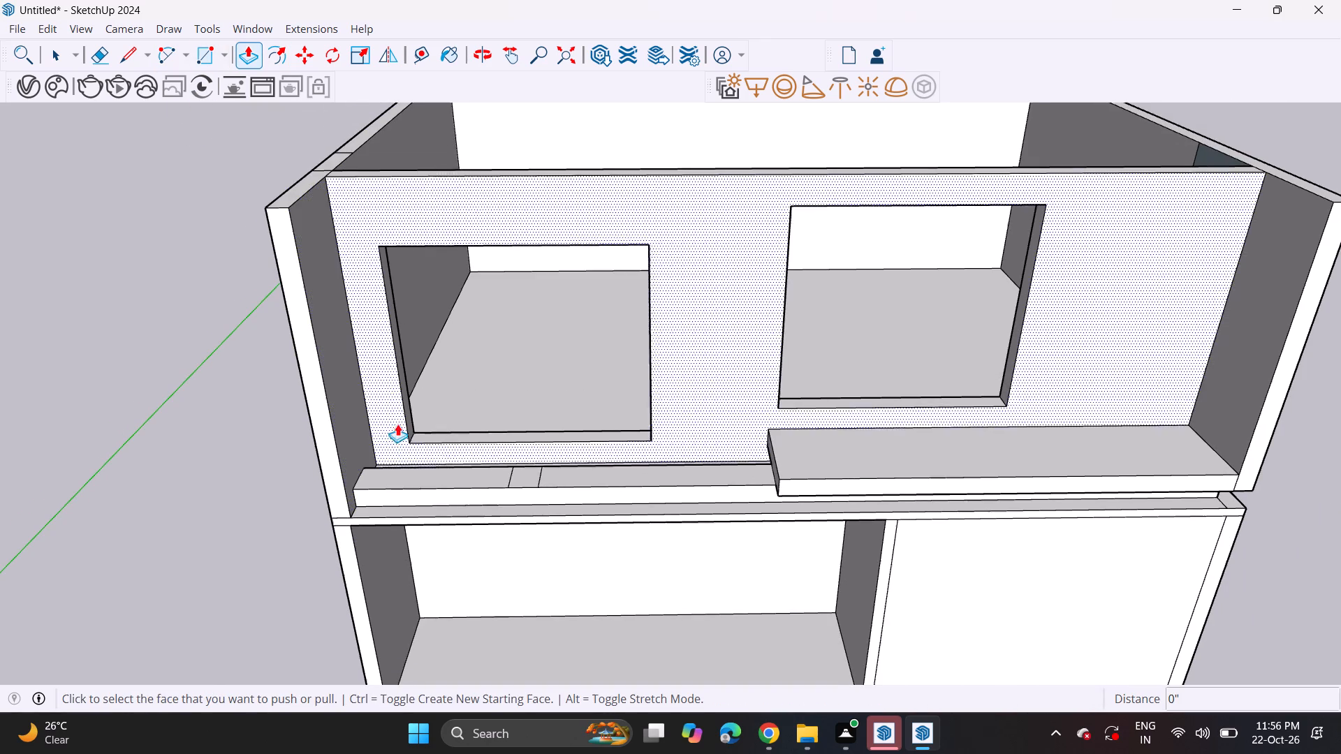
left_click(525, 478)
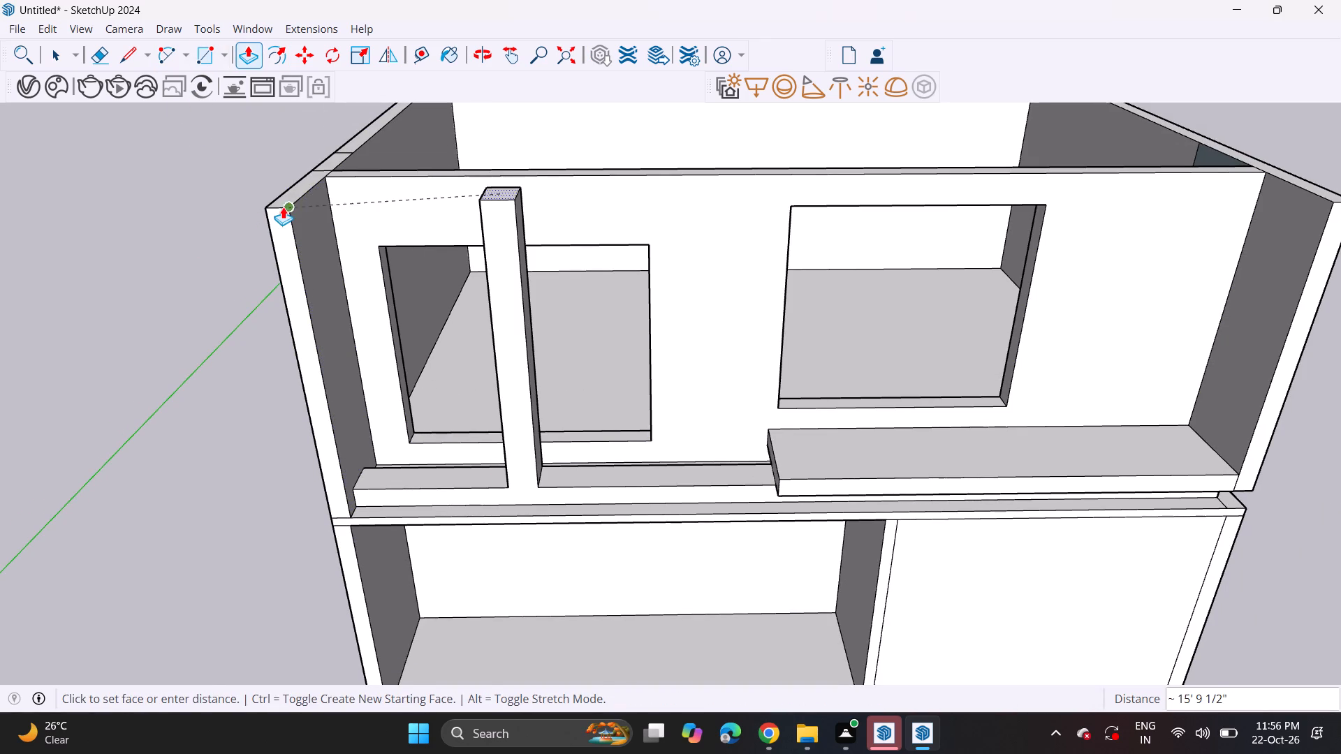
left_click(286, 202)
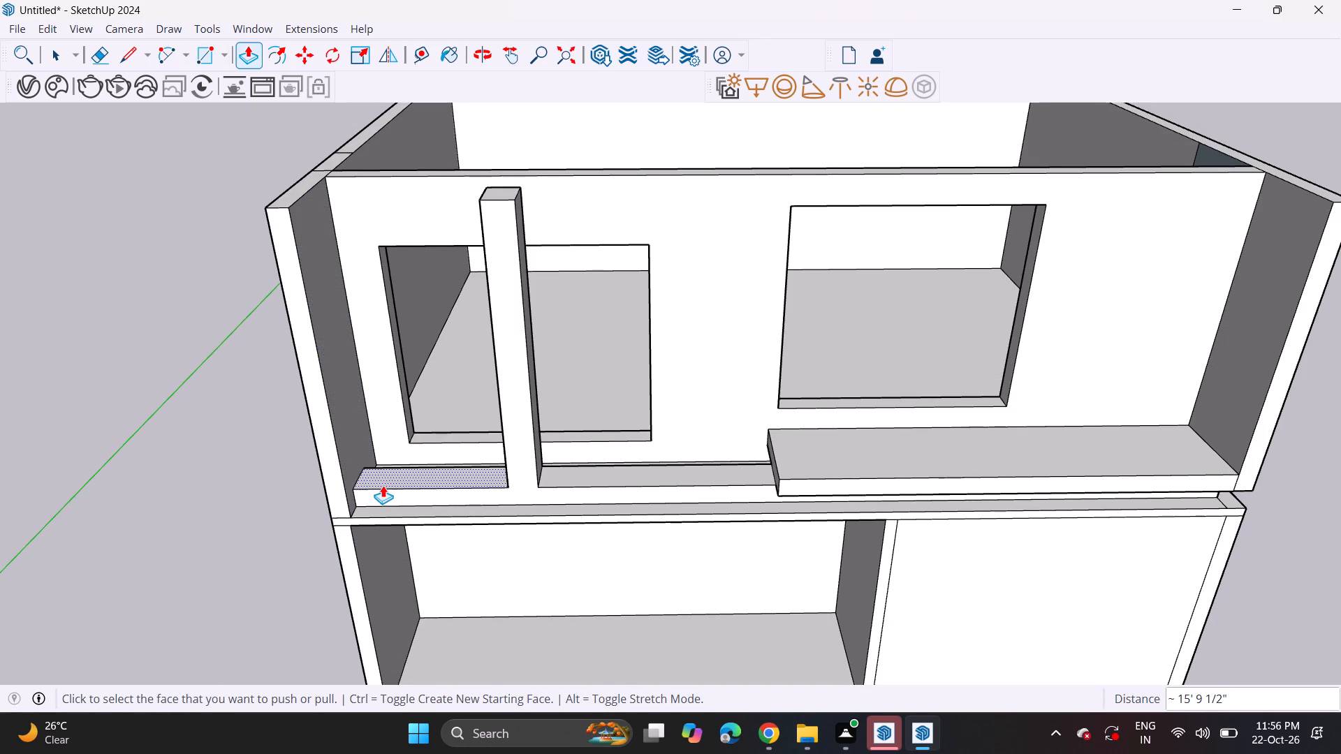
Push/Pull the strip between the side wall and post up 2' 10 5/8", and the resulting block's front face out 6 3/16".
left_click(383, 485)
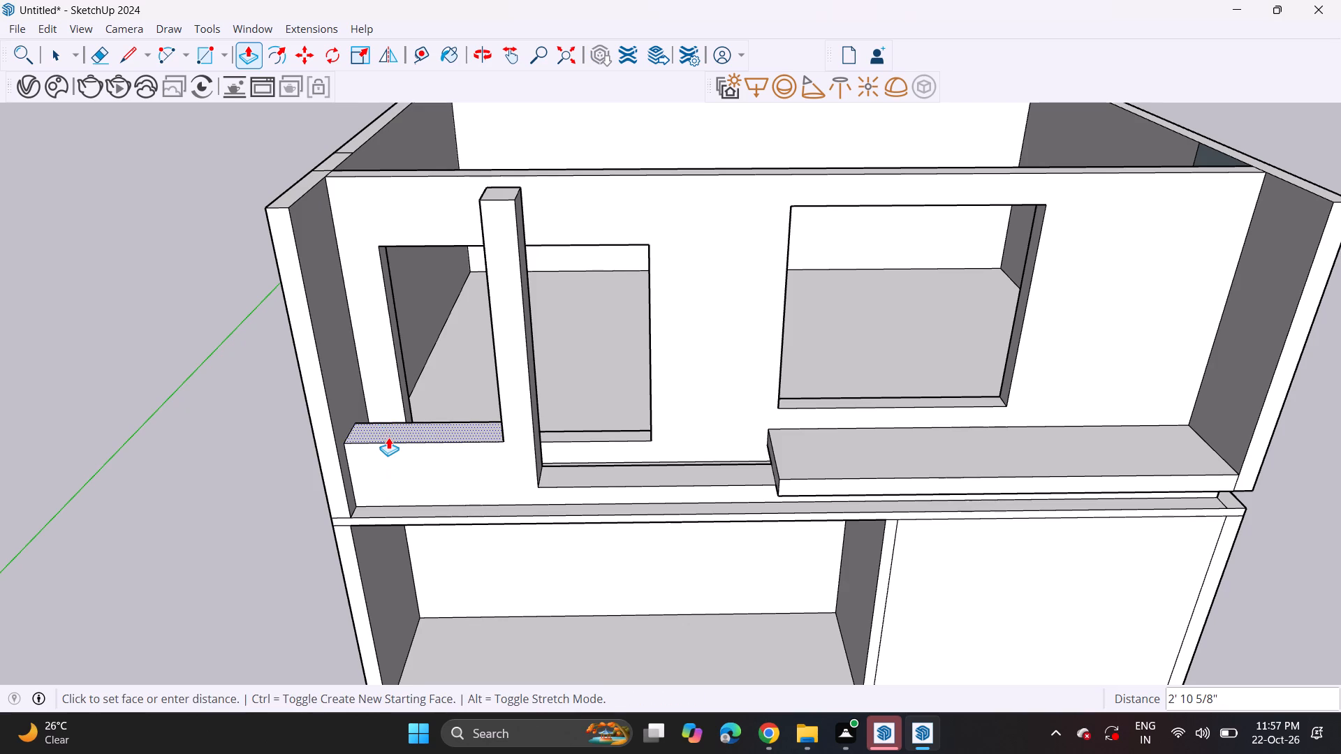
left_click(388, 437)
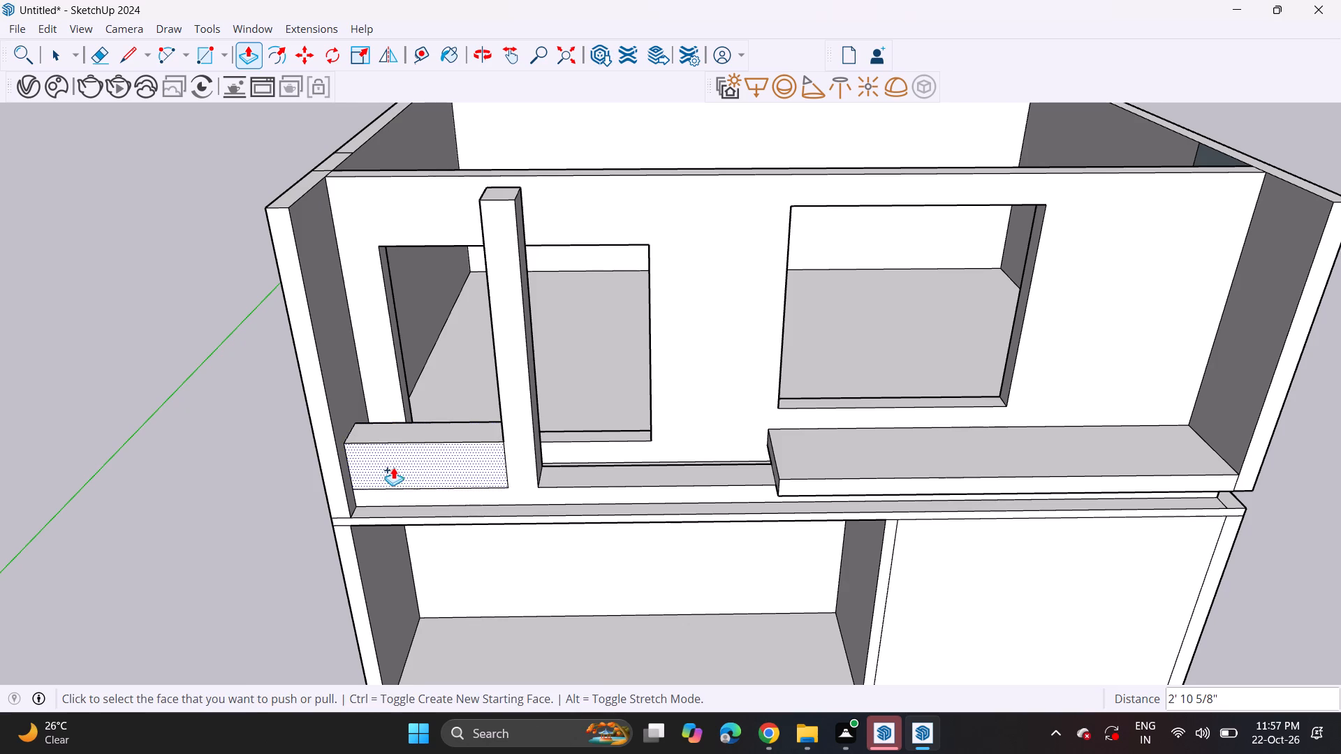
left_click(394, 475)
left_click(394, 480)
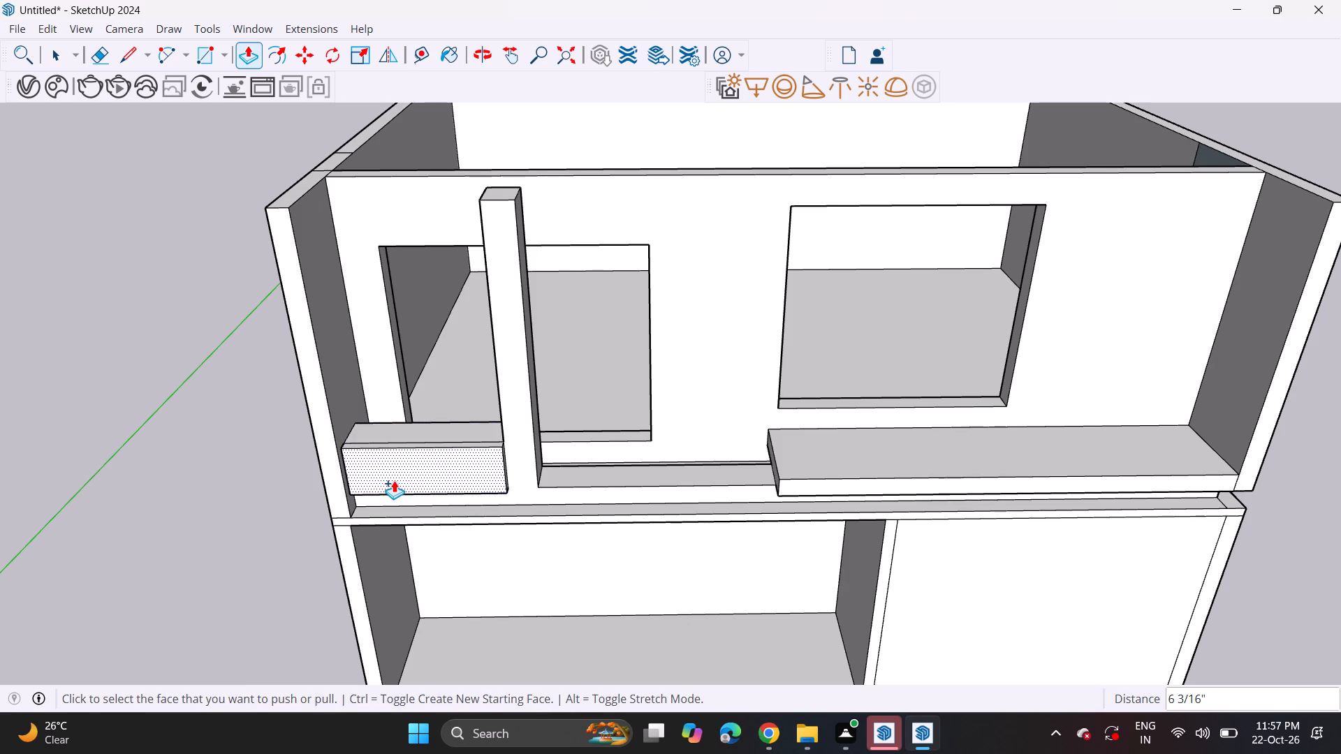
Push/Pull the underside of the block's projecting front down about 1' 1 1/2" to meet the floor slab.
middle_click_drag(544, 451, 432, 429)
scroll(485, 456, "up", 6)
middle_click_drag(492, 435, 582, 207)
scroll(578, 217, "up", 1)
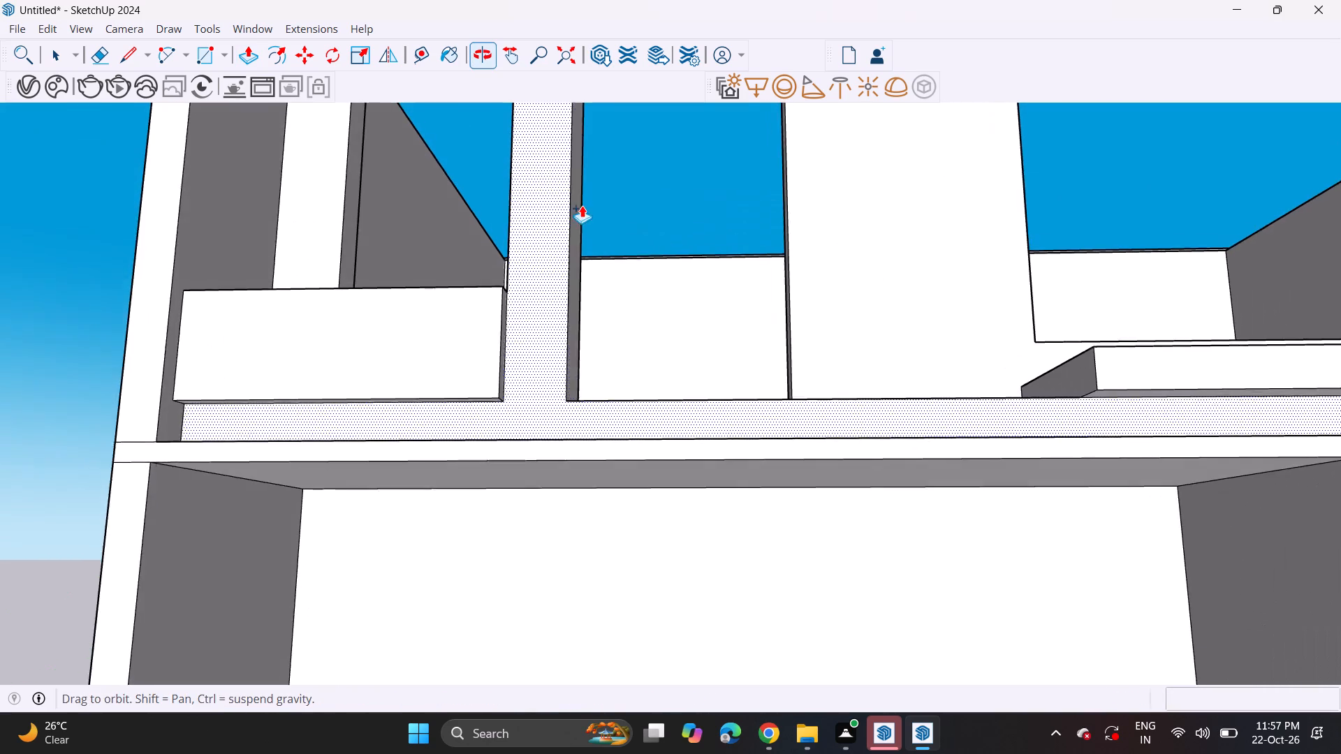
scroll(461, 367, "up", 4)
middle_click_drag(457, 324, 477, 291)
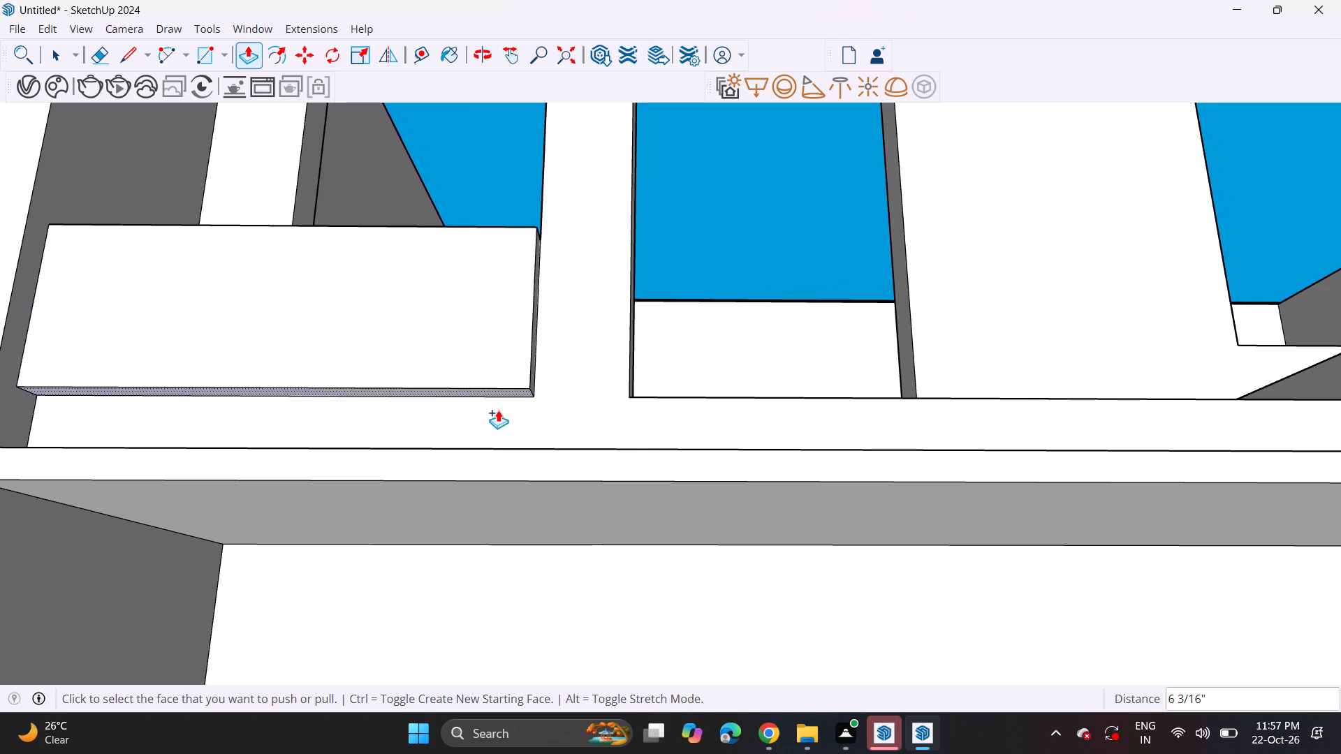
left_click(485, 393)
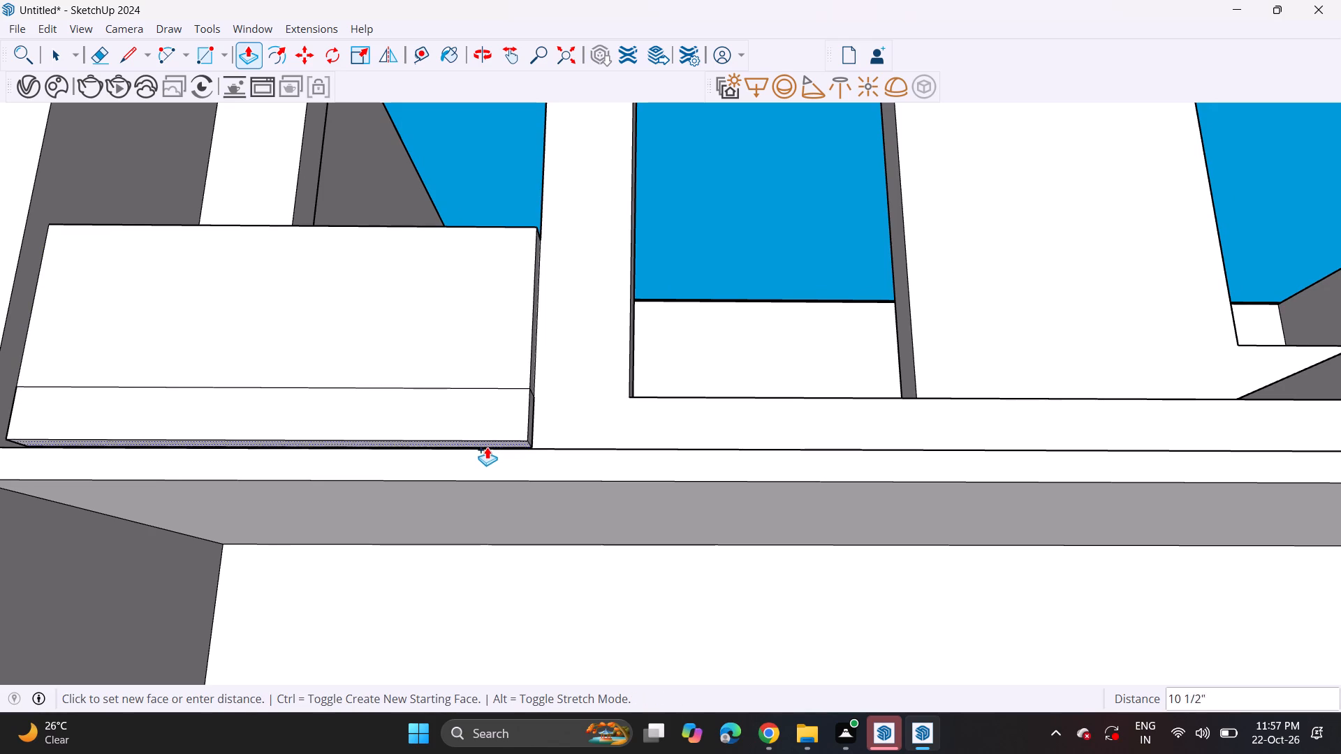
left_click(486, 468)
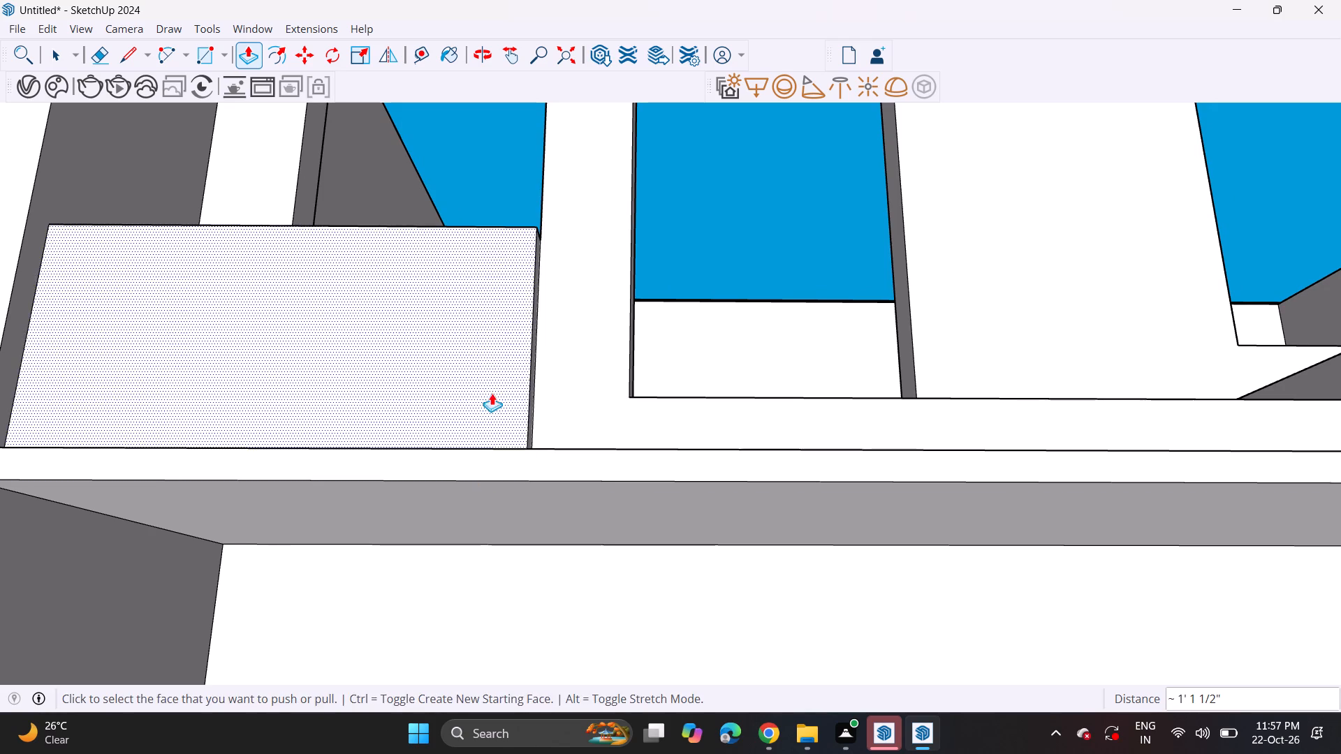
Push/Pull the block's rear top face up 9 1/4" and the narrow top of its front projection up about 11 15/16".
middle_click_drag(487, 343, 481, 472)
scroll(464, 472, "down", 6)
middle_click_drag(441, 387, 450, 481)
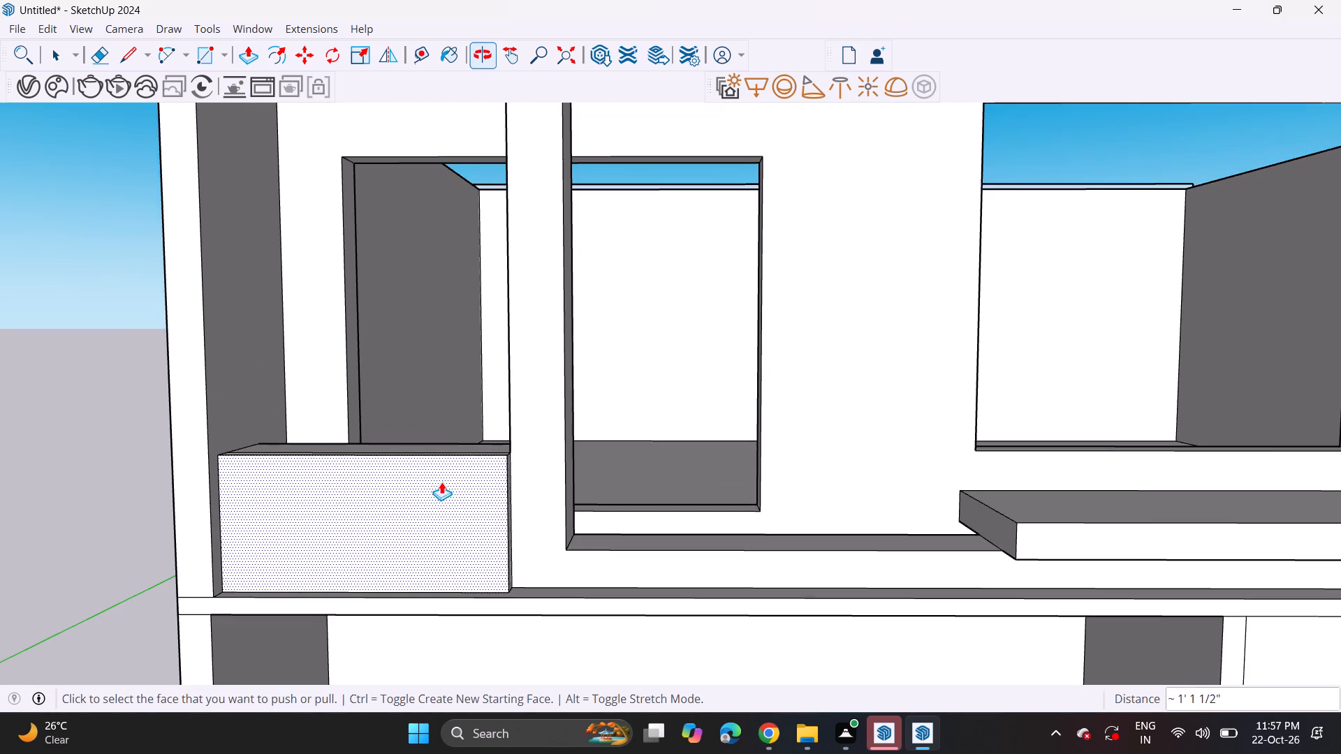
scroll(437, 482, "down", 4)
middle_click_drag(393, 368, 432, 430)
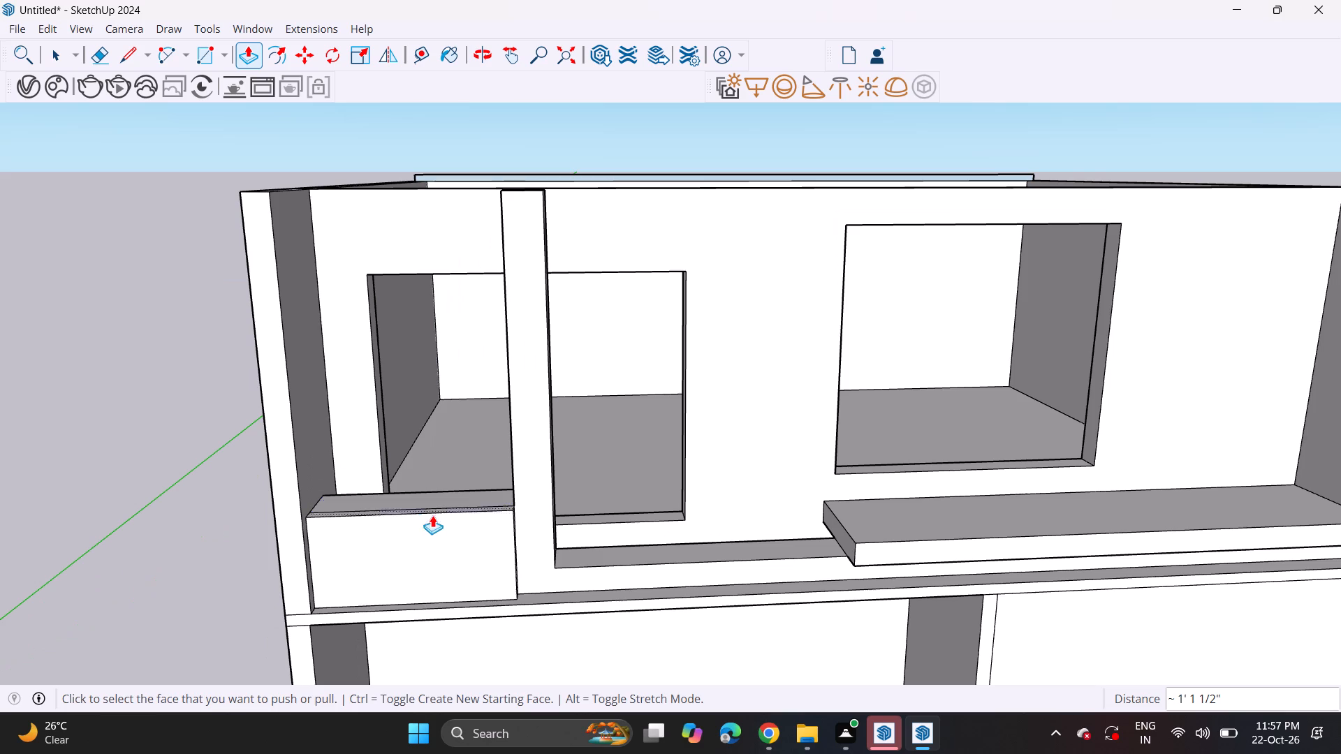
left_click(433, 508)
left_click(431, 490)
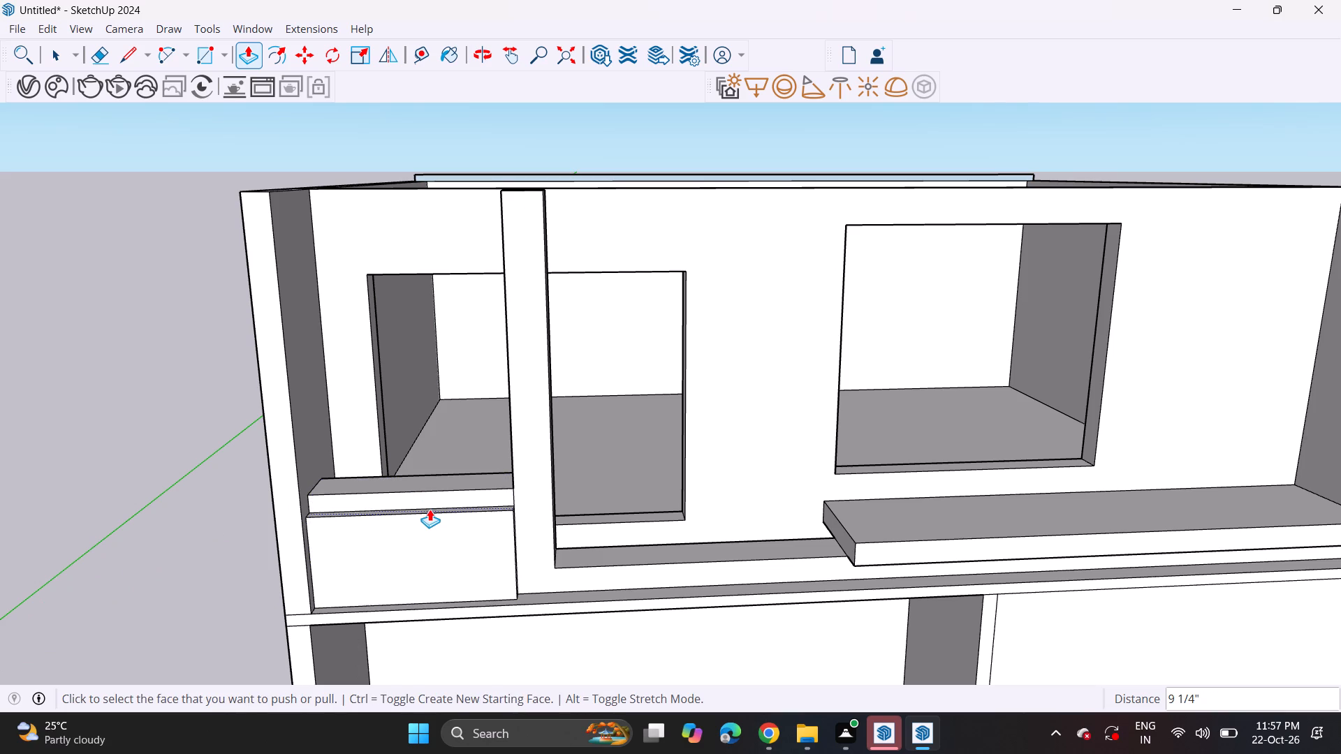
double_click(430, 509)
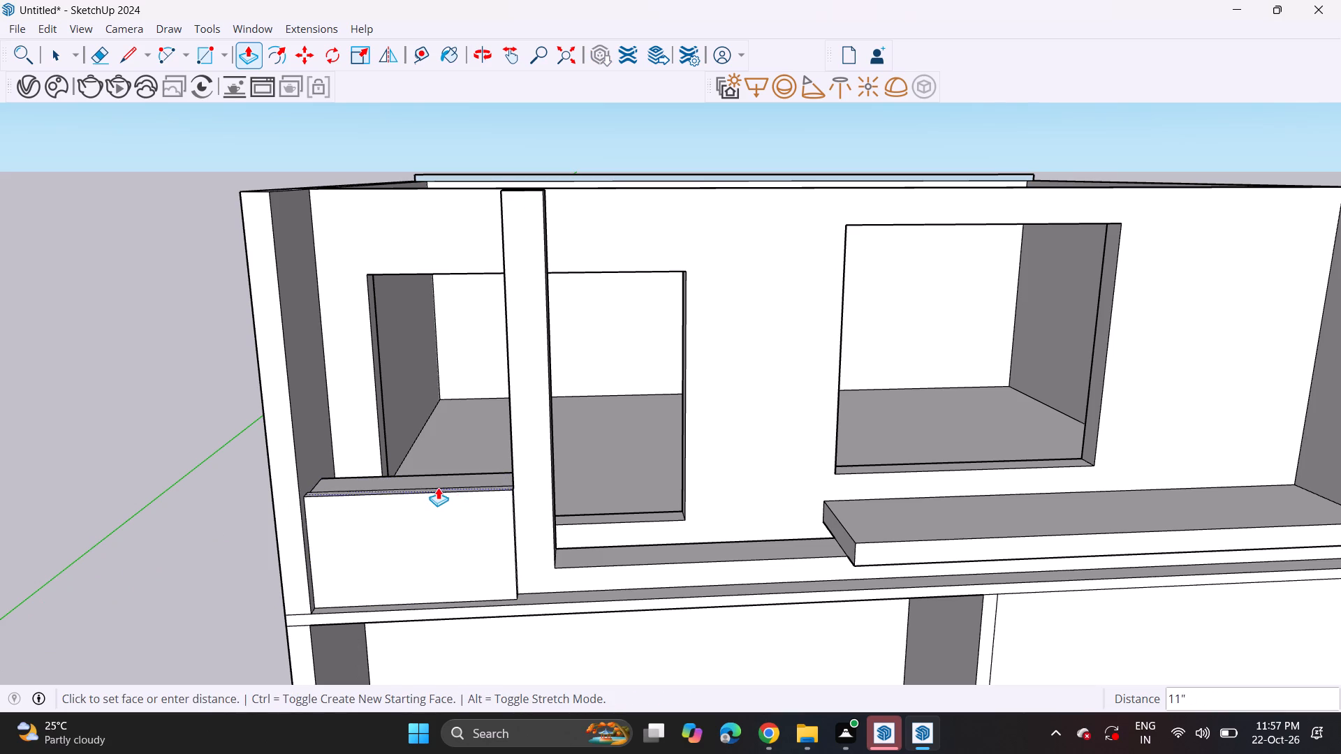
left_click(443, 486)
Draw a vertical line about 1' 1 1/2" long down the strip's front face, from the post's lower corner to the slab.
scroll(501, 486, "down", 4)
middle_click_drag(520, 494, 381, 514, "shift")
scroll(446, 570, "up", 1)
middle_click_drag(445, 568, 369, 546)
scroll(368, 537, "up", 5)
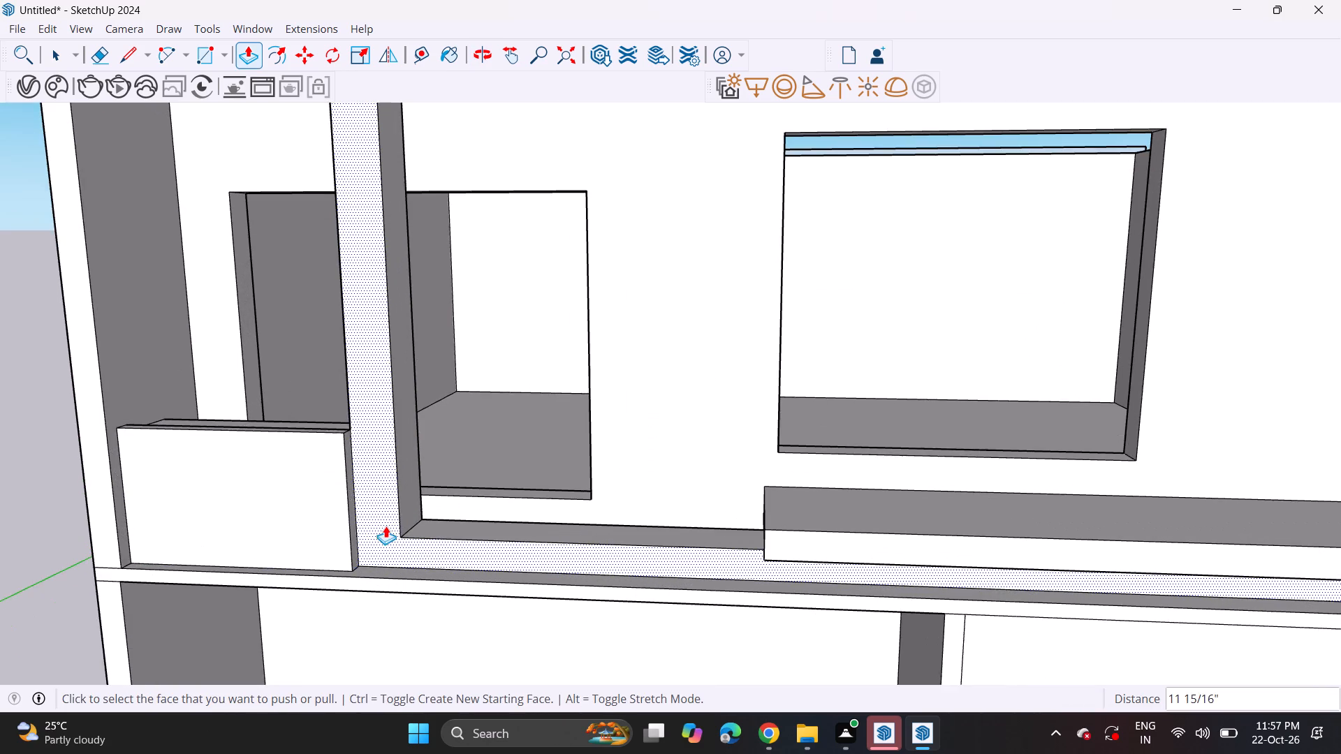
scroll(387, 524, "up", 4)
left_click(129, 68)
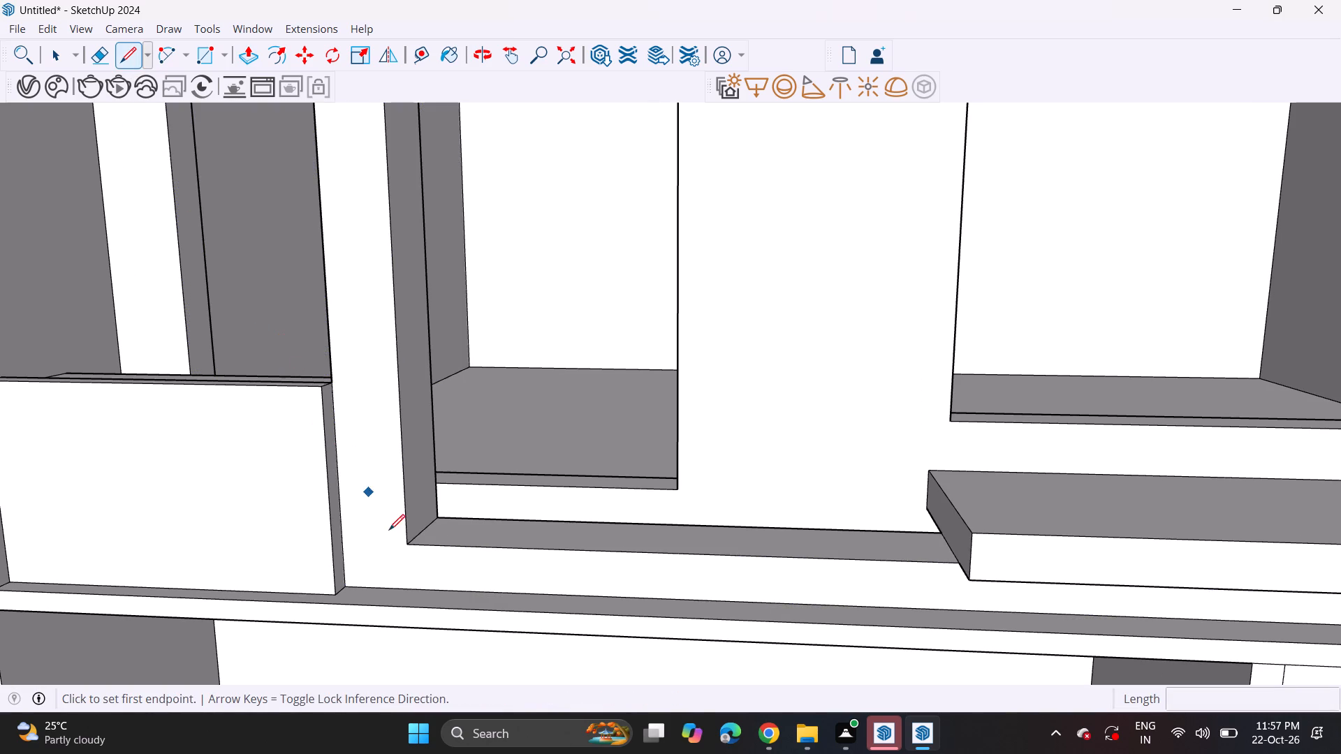
left_click(409, 543)
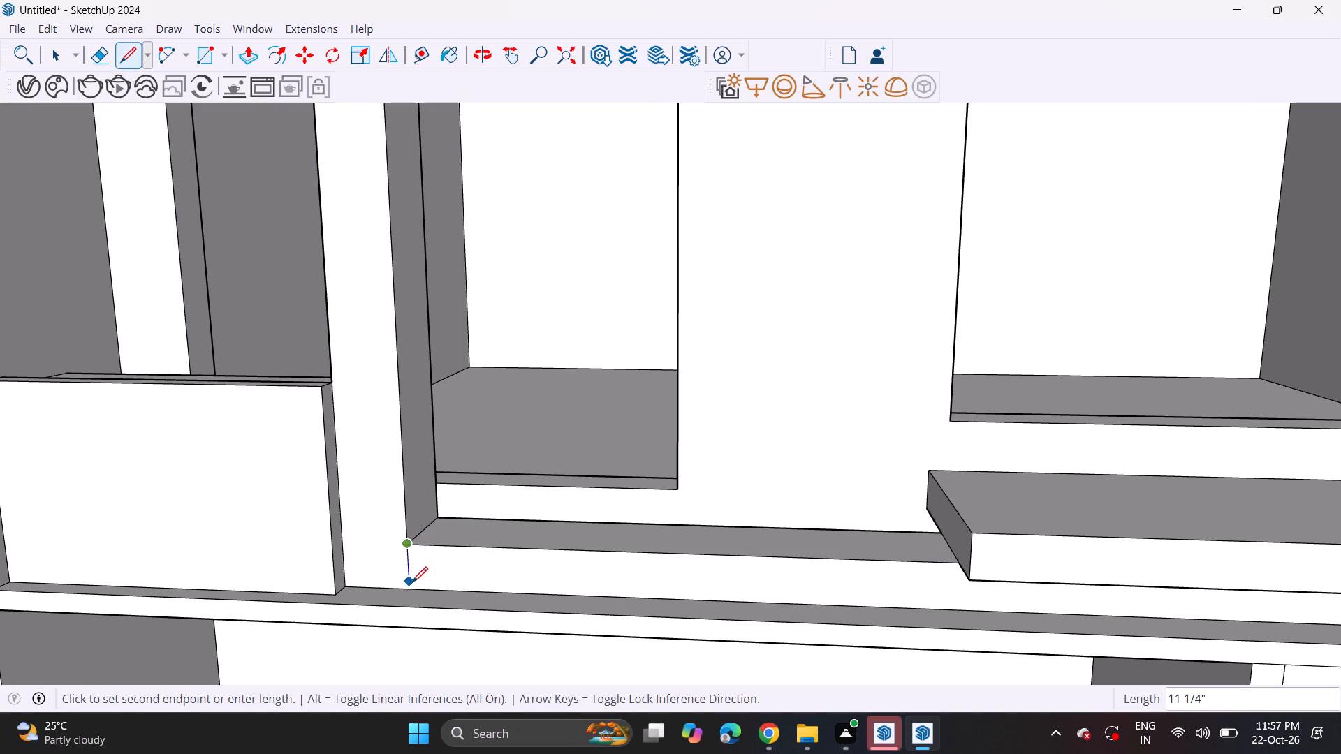
left_click(413, 592)
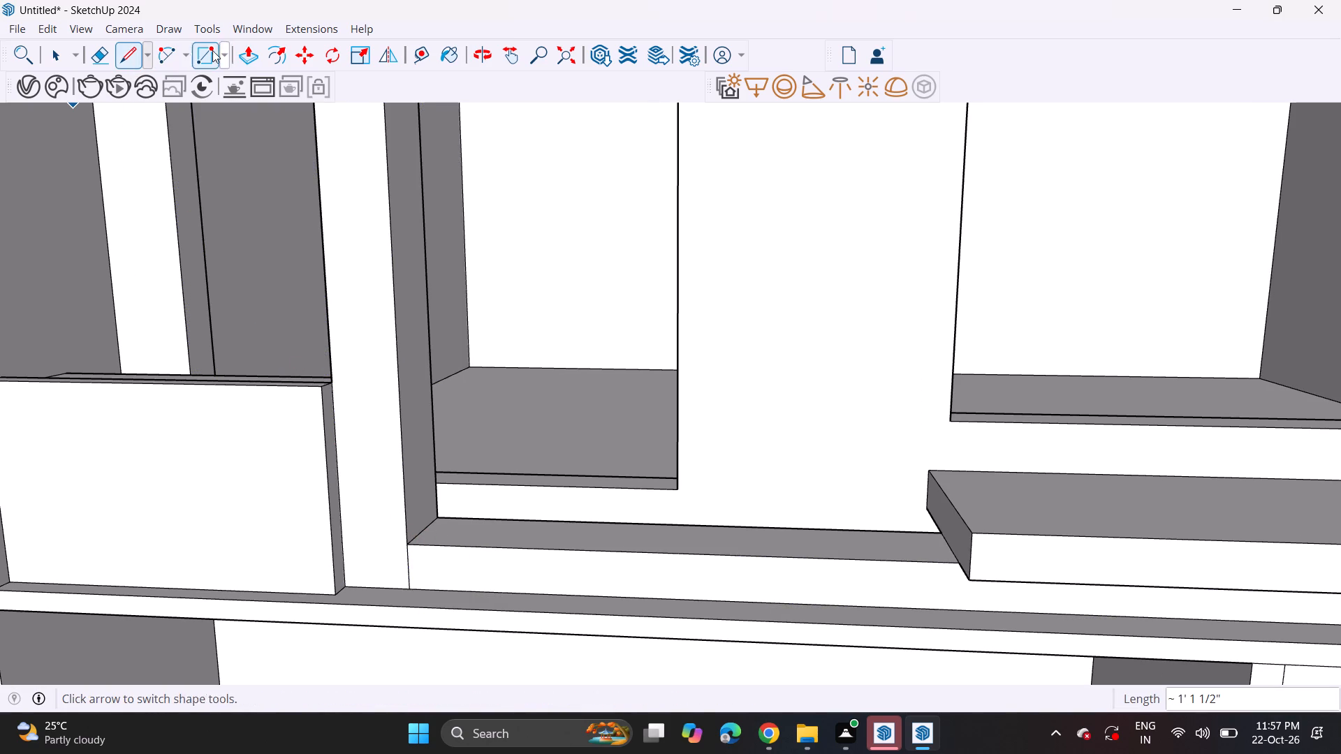
Push/Pull the post's front face, including its base, outward about 1' 7/16" toward the slab's front edge.
left_click(248, 50)
left_click(374, 466)
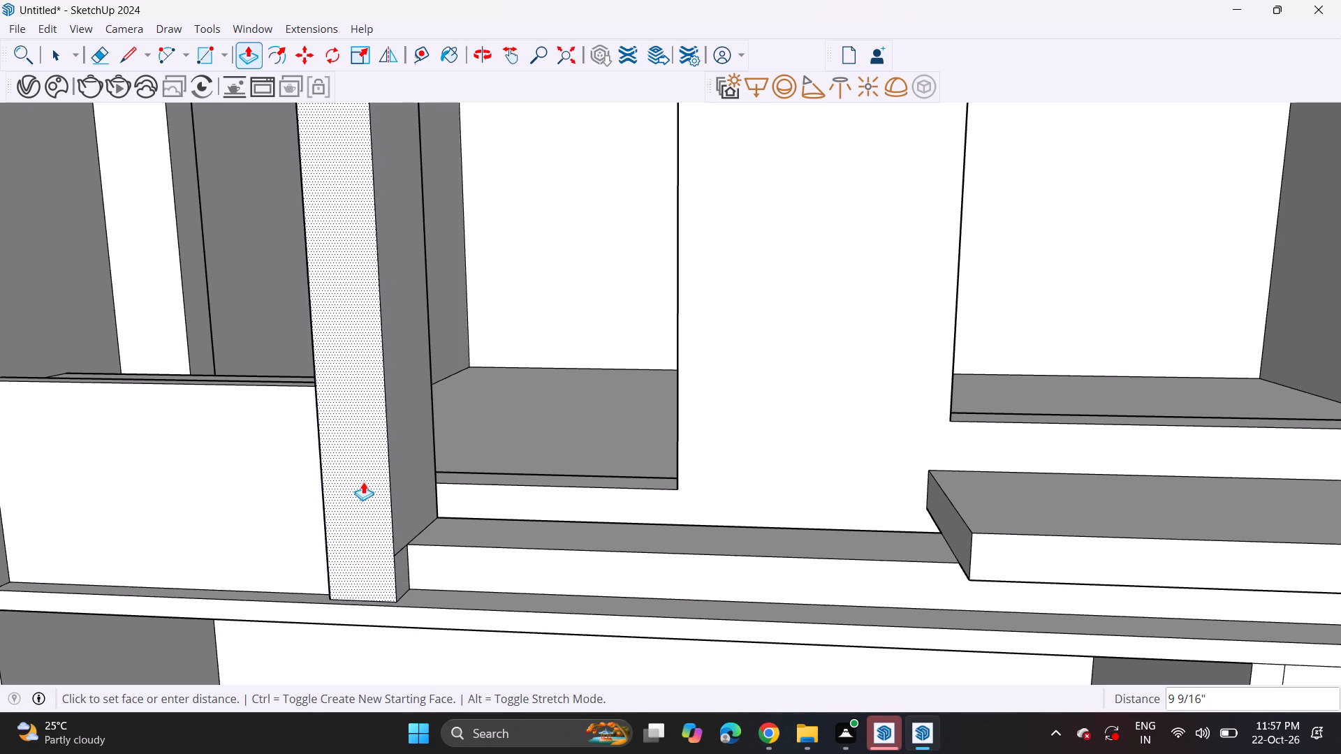
left_click(393, 613)
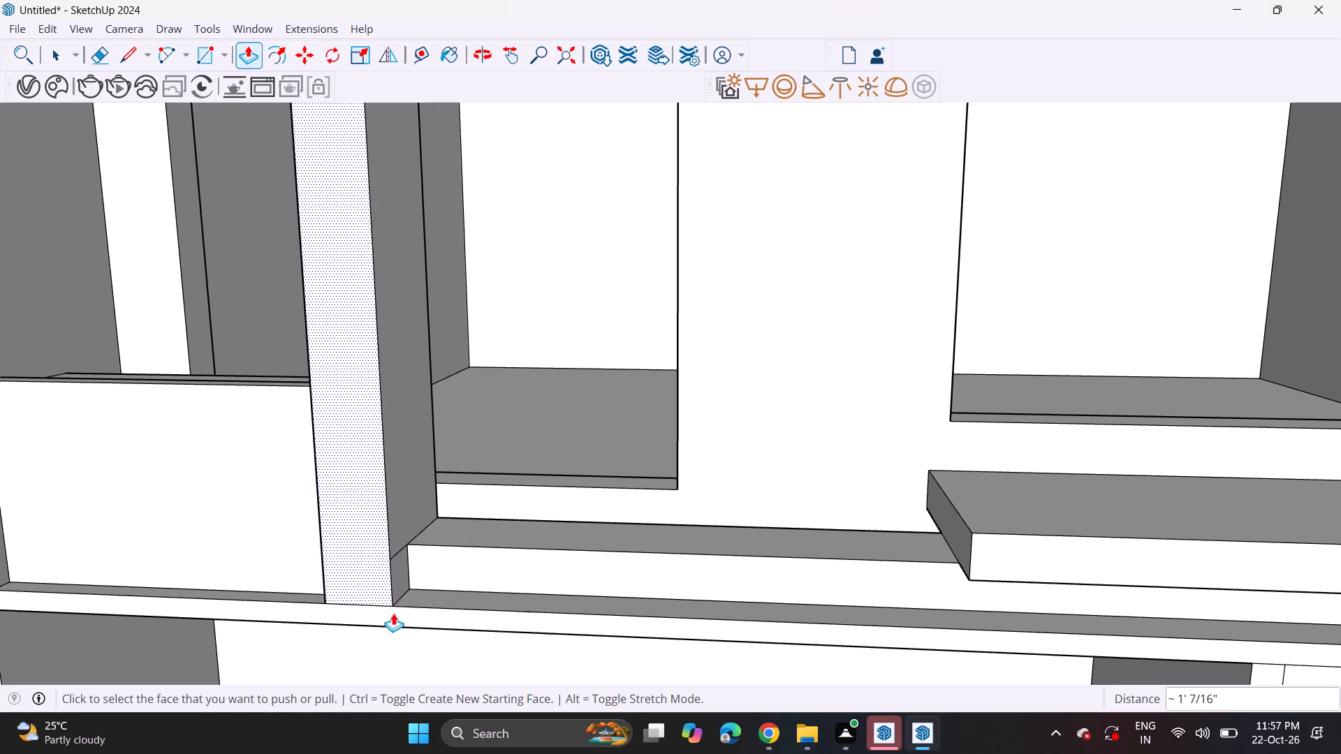
Examine the front elevation with its post and parapet block from several angles and distances.
scroll(385, 538, "down", 6)
middle_click_drag(400, 544, 458, 429)
scroll(469, 427, "up", 1)
scroll(450, 431, "down", 6)
middle_click_drag(467, 446, 451, 560)
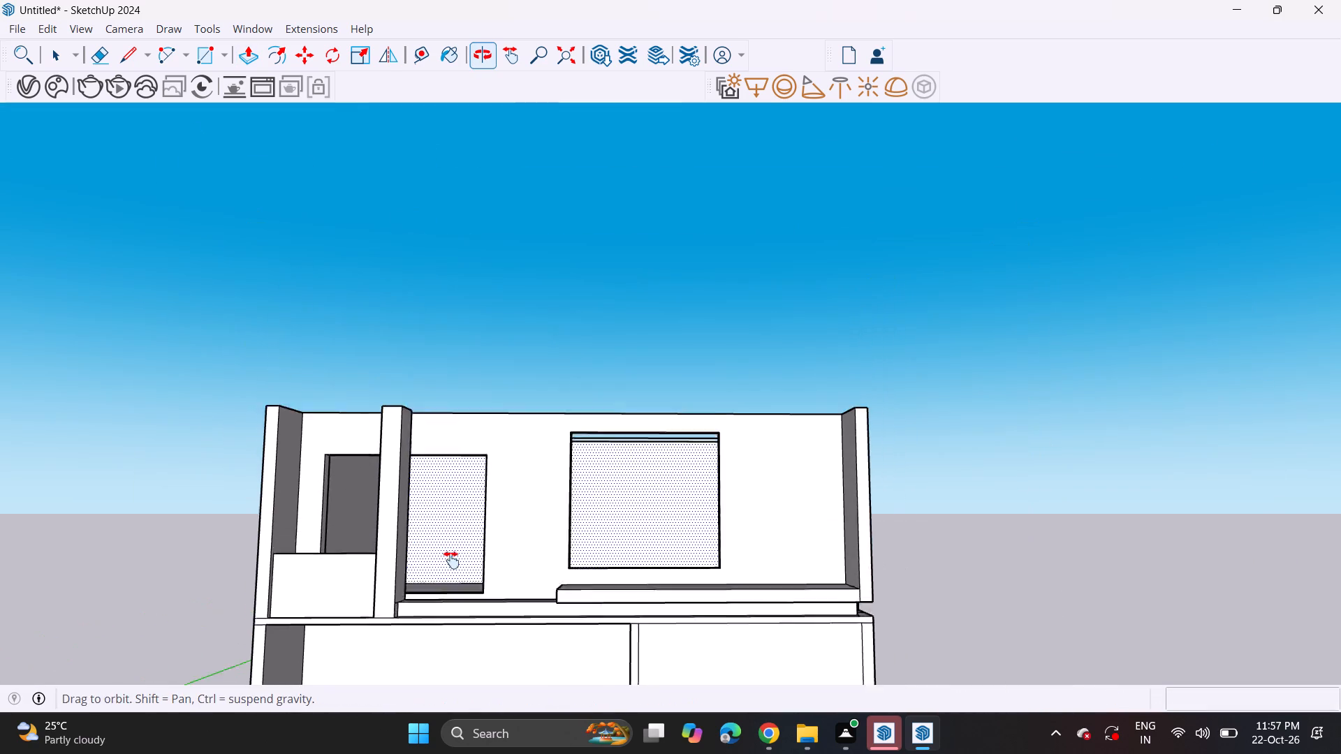
middle_click_drag(451, 560, 460, 572)
scroll(462, 550, "down", 3)
middle_click_drag(488, 572, 459, 592)
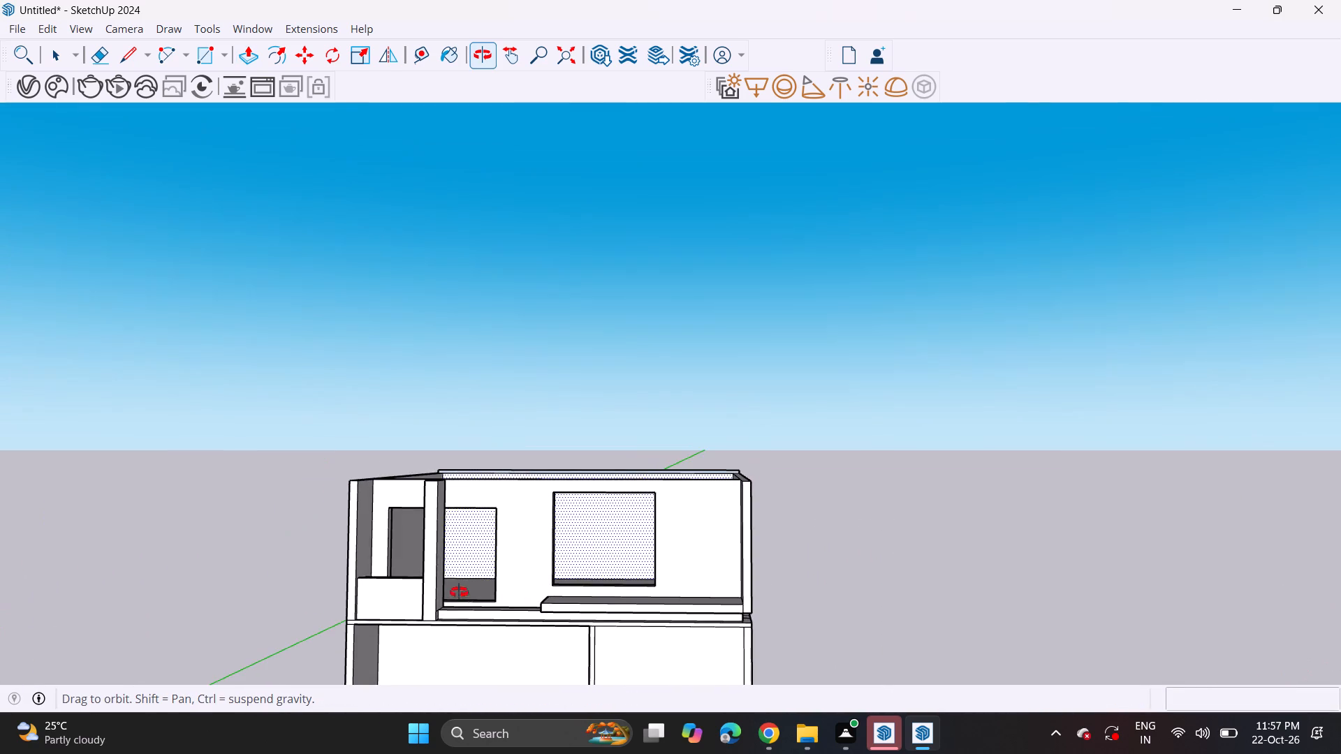
middle_click_drag(459, 592, 458, 591)
scroll(458, 585, "up", 1)
scroll(457, 577, "down", 5)
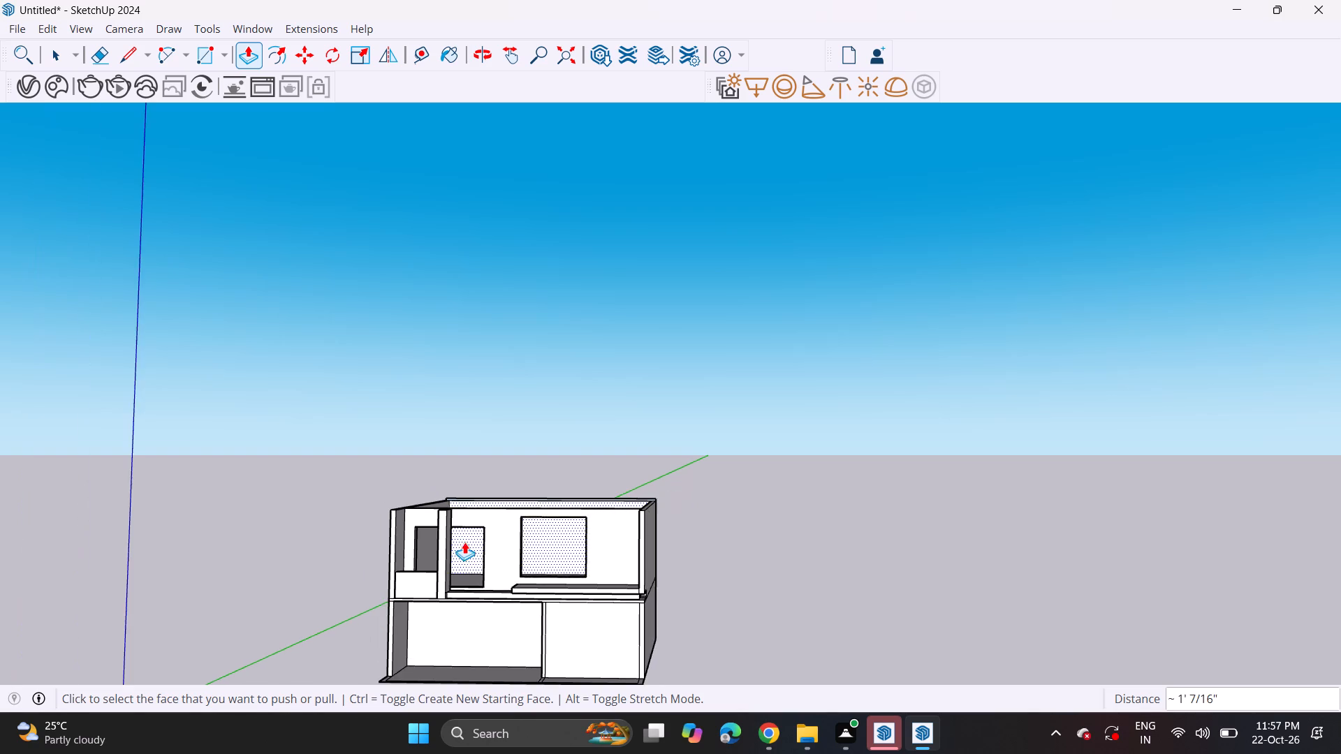
middle_click_drag(421, 546, 492, 537)
middle_click_drag(522, 566, 535, 452, "shift")
scroll(581, 482, "up", 1)
middle_click_drag(581, 482, 448, 560)
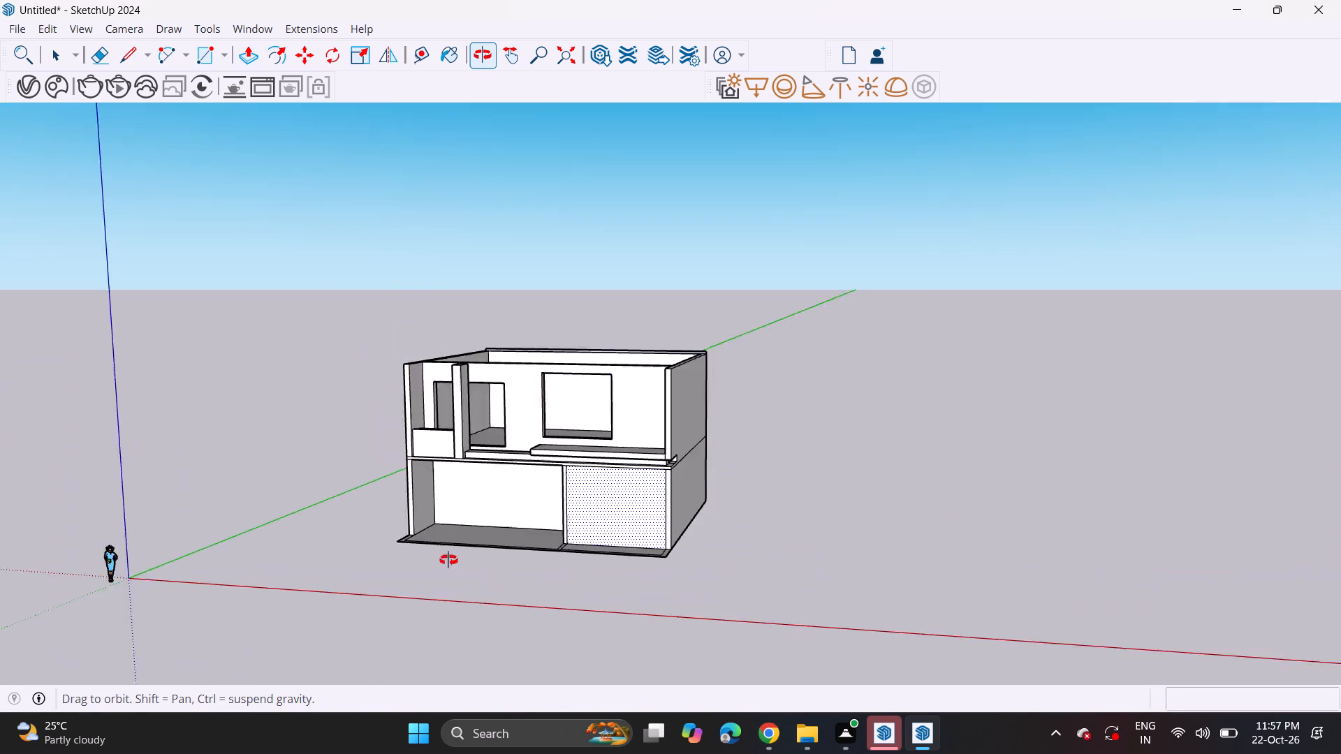
middle_click_drag(448, 560, 402, 532)
Push/Pull the raised strip's front face beneath the ledge back 10" toward the wall.
scroll(659, 457, "up", 12)
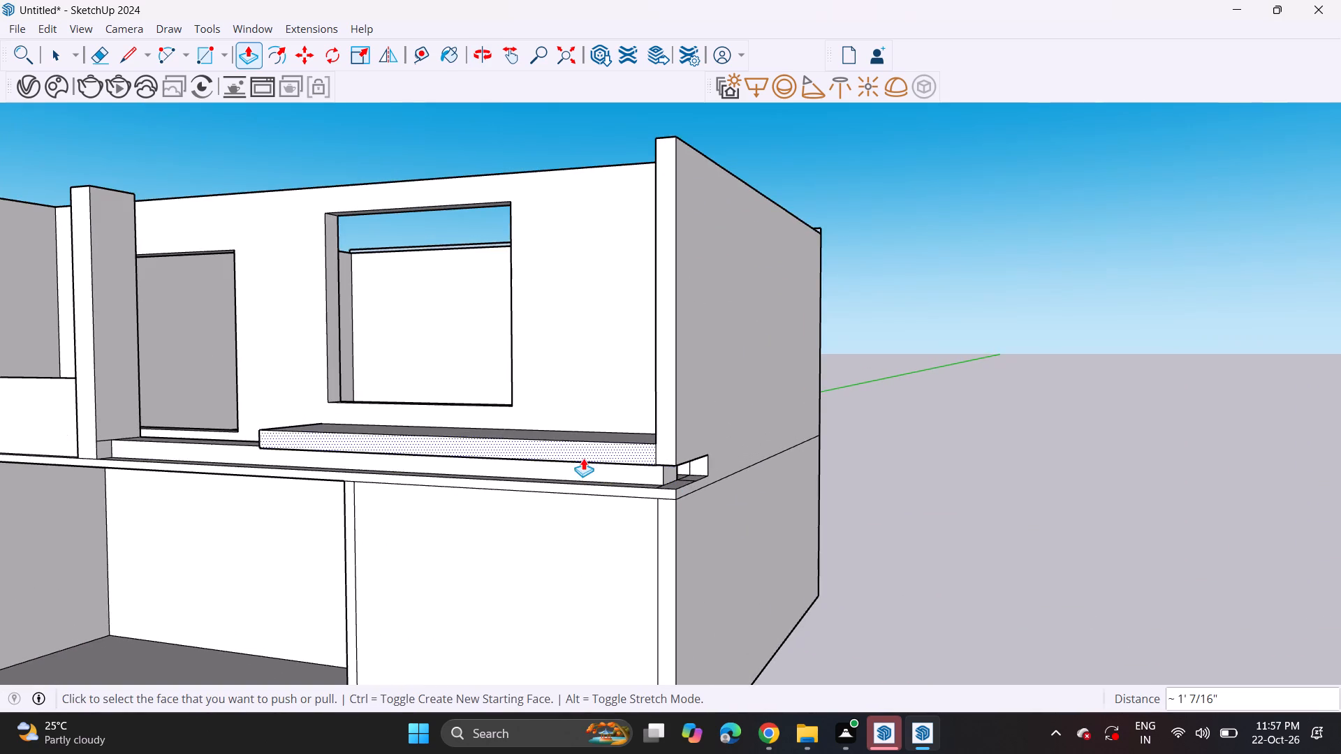
middle_click_drag(583, 458, 265, 464)
scroll(302, 457, "up", 1)
scroll(436, 478, "up", 4)
left_click(677, 434)
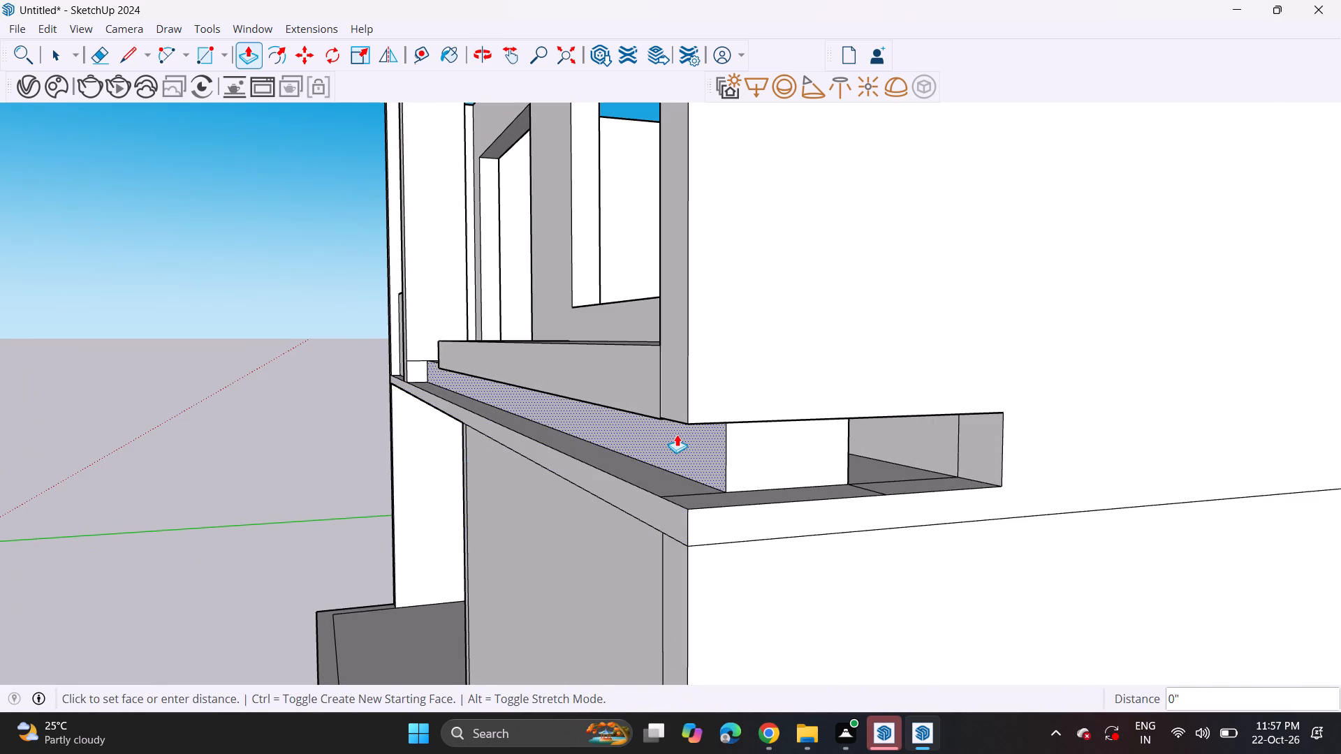
left_click(722, 435)
Push/Pull the strip along the back wall's top forward about 37' 10 3/16" as a roof slab flush with the side walls' front.
middle_click_drag(410, 420, 805, 422)
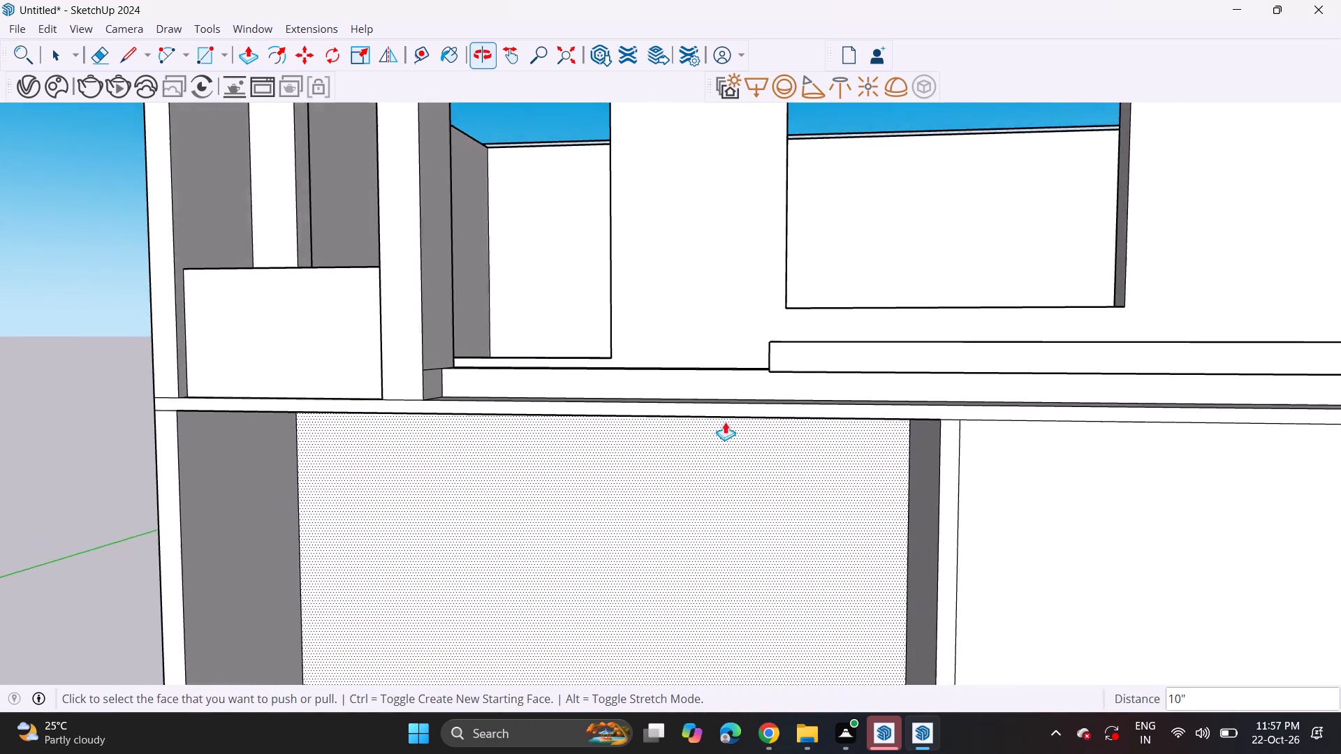
scroll(687, 423, "down", 6)
middle_click_drag(454, 417, 639, 423)
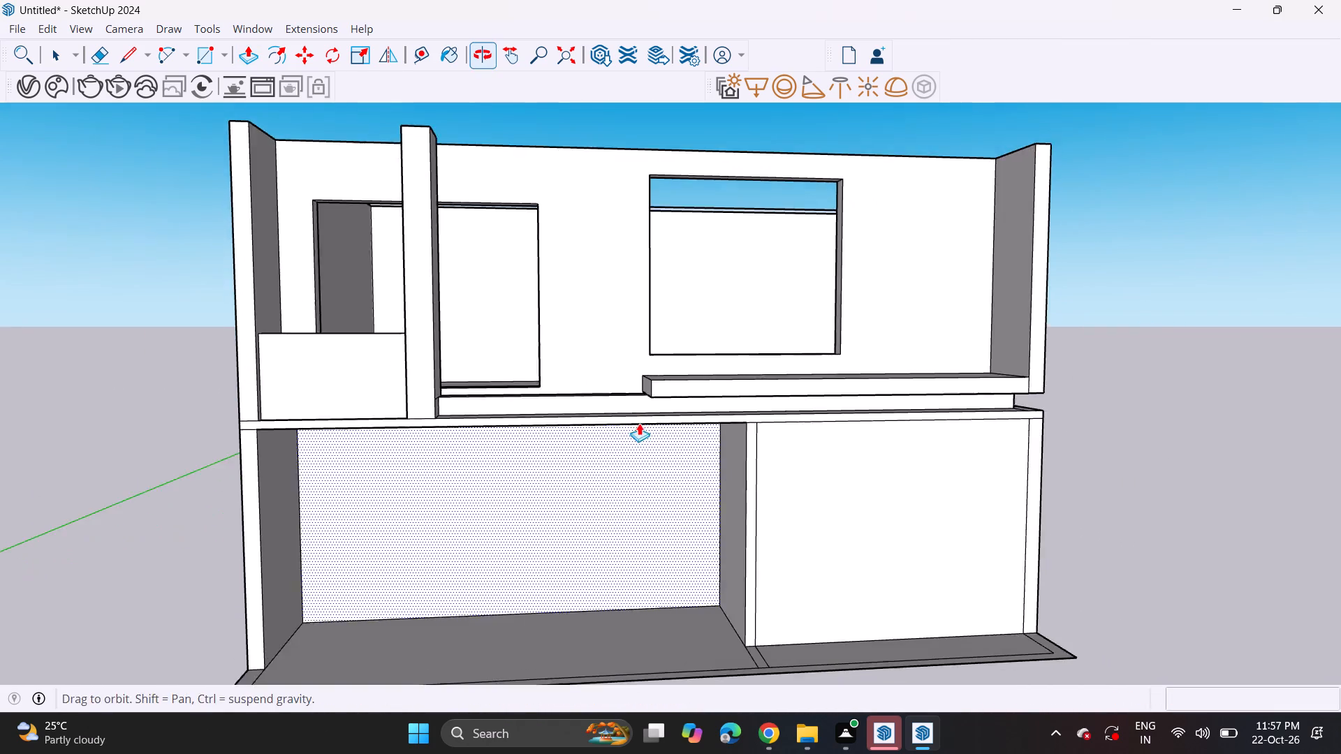
middle_click_drag(639, 423, 637, 422)
scroll(610, 414, "down", 6)
middle_click_drag(635, 300, 571, 530)
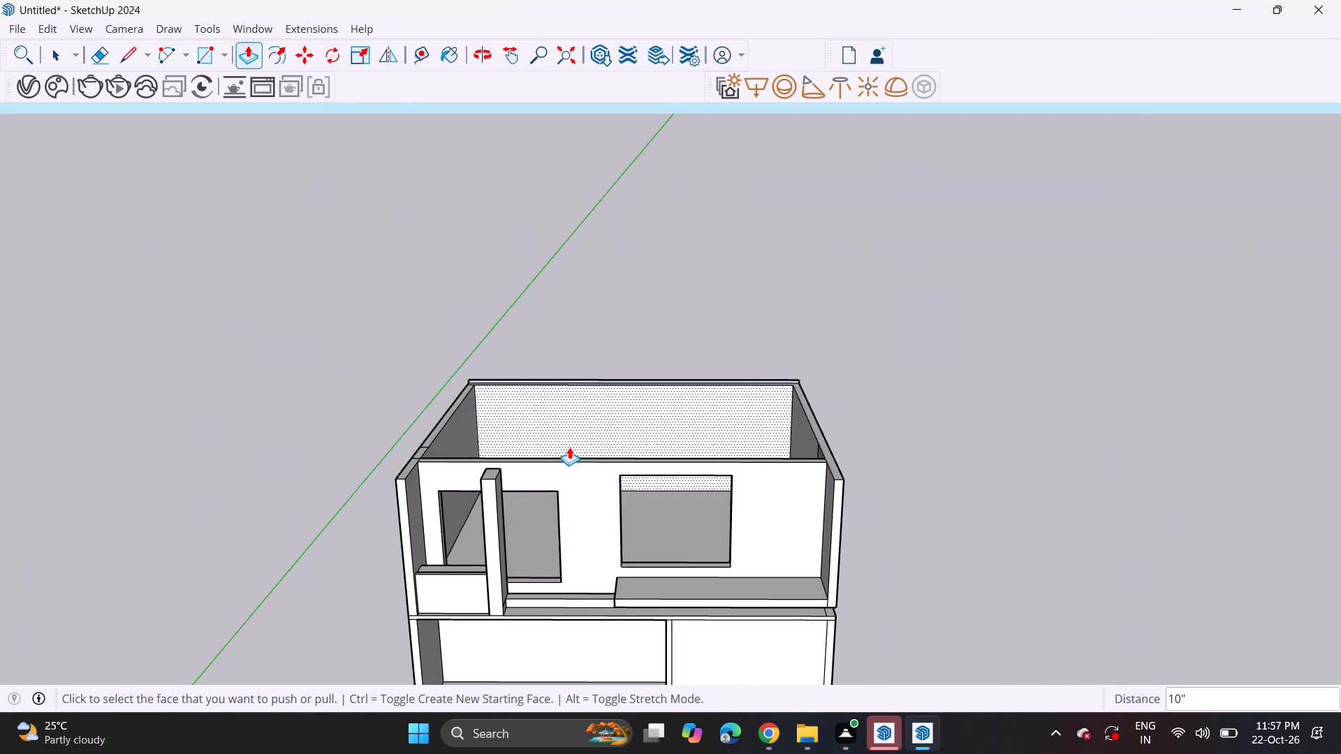
scroll(566, 390, "up", 4)
left_click(576, 378)
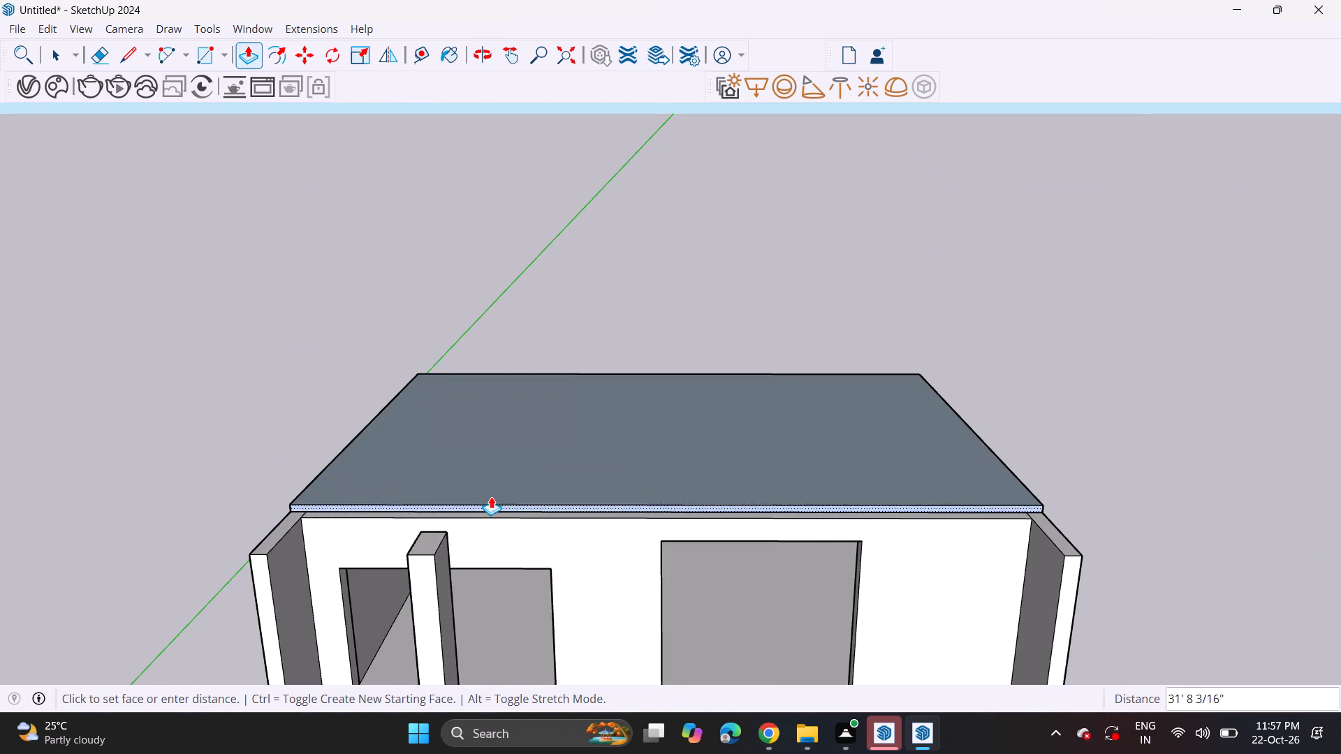
middle_click_drag(500, 518, 715, 343)
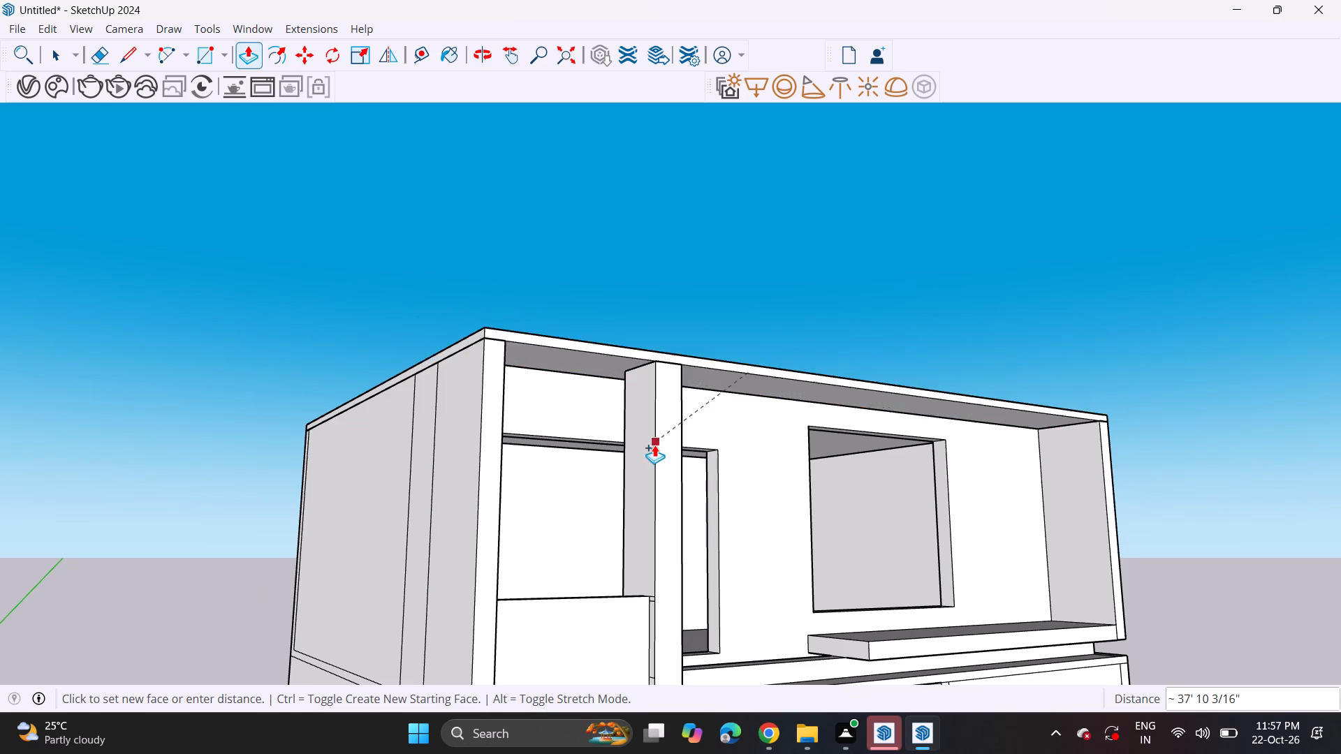
left_click(501, 506)
Draw a short vertical line across the roof slab's front edge, aligned with the post's outer side.
scroll(714, 339, "up", 1)
middle_click_drag(715, 346, 631, 404)
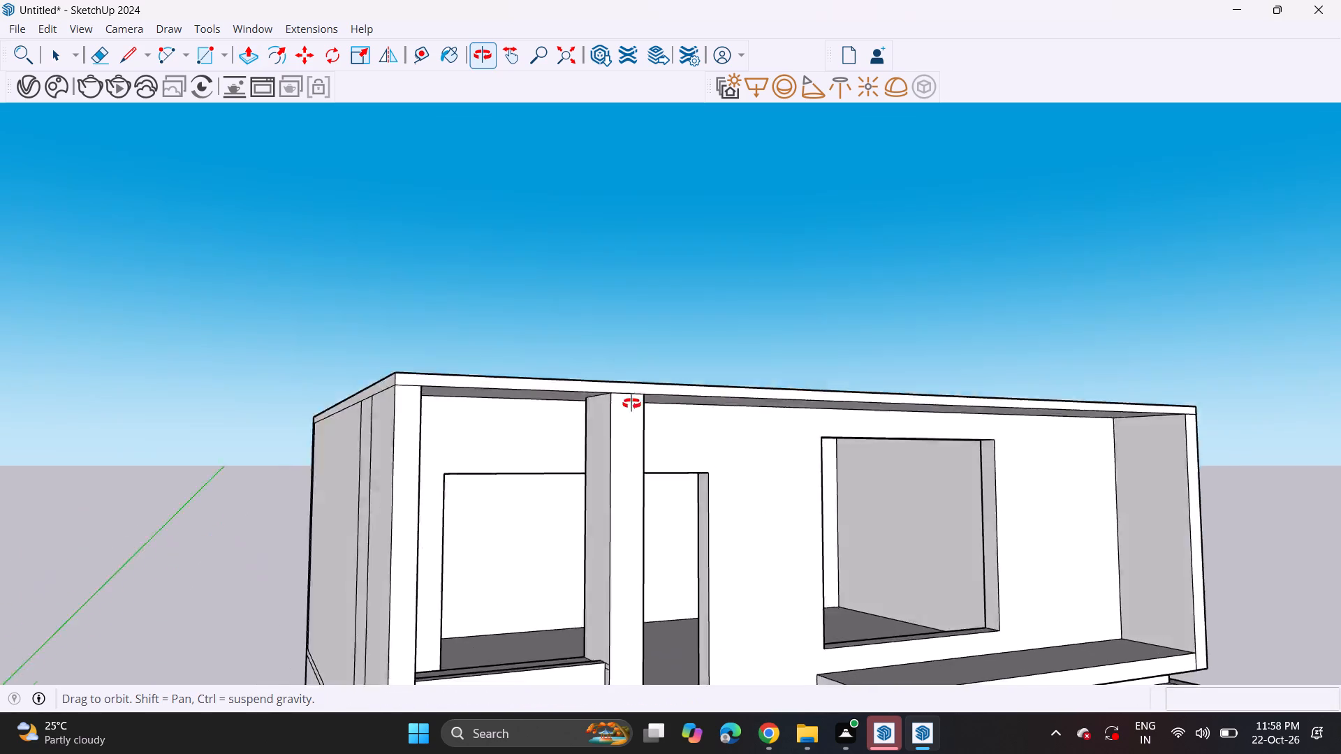
middle_click_drag(631, 404, 504, 438)
scroll(490, 420, "down", 4)
middle_click_drag(511, 399, 569, 429)
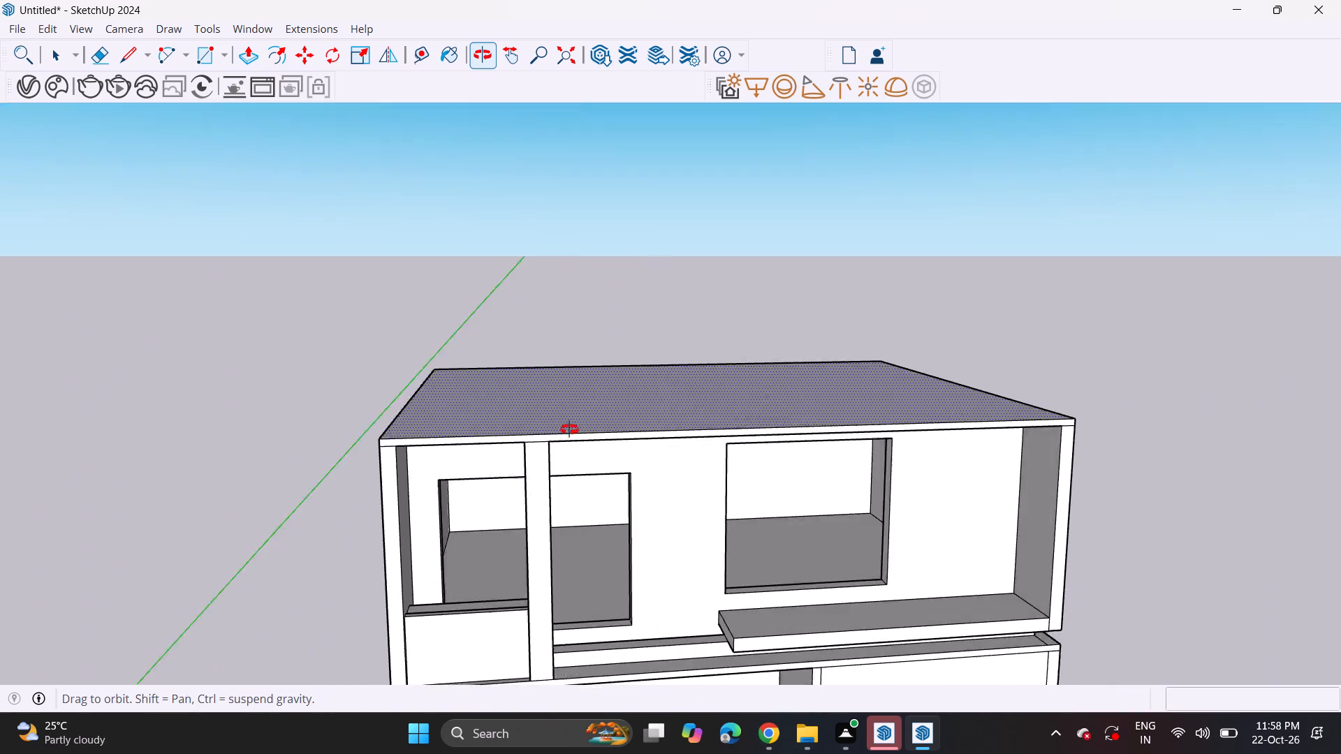
middle_click_drag(569, 429, 599, 524)
left_click(133, 47)
scroll(401, 487, "up", 1)
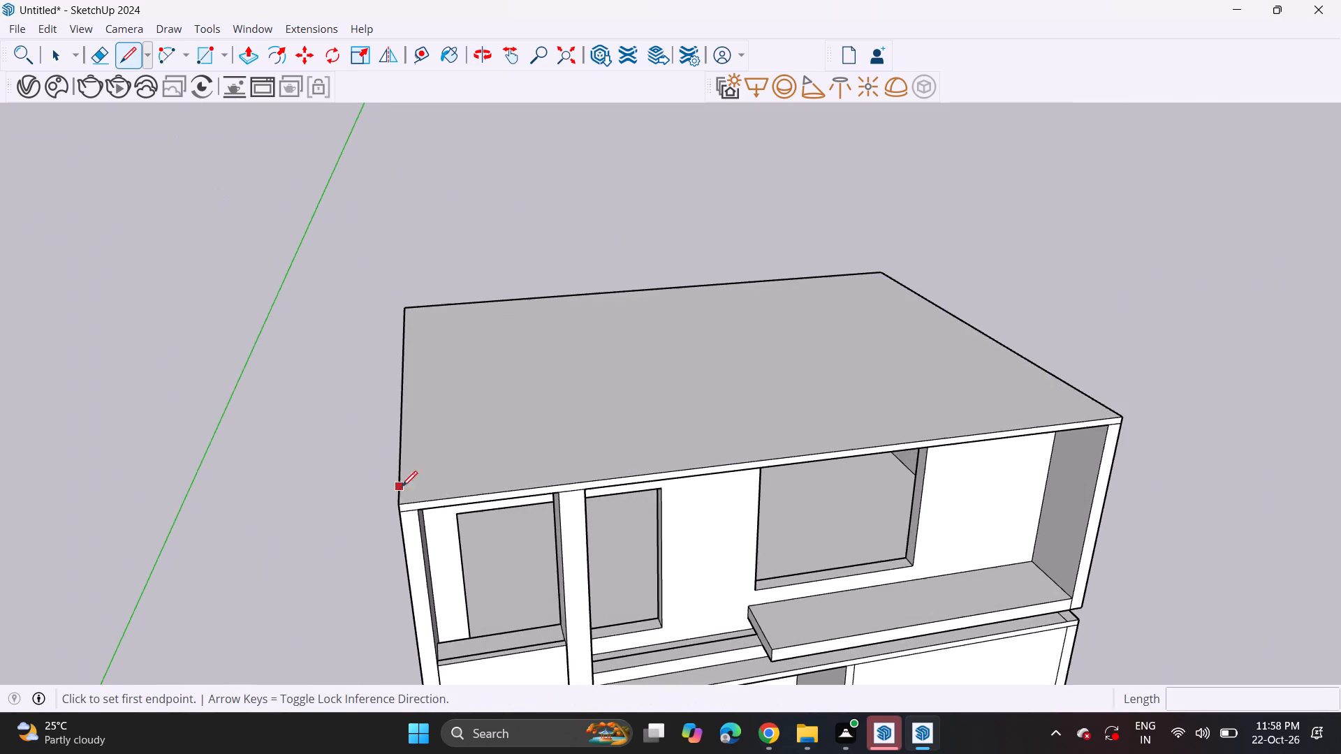
middle_click_drag(382, 376, 363, 253)
scroll(504, 387, "up", 1)
scroll(543, 462, "up", 2)
middle_click_drag(546, 462, 551, 300)
scroll(556, 267, "up", 5)
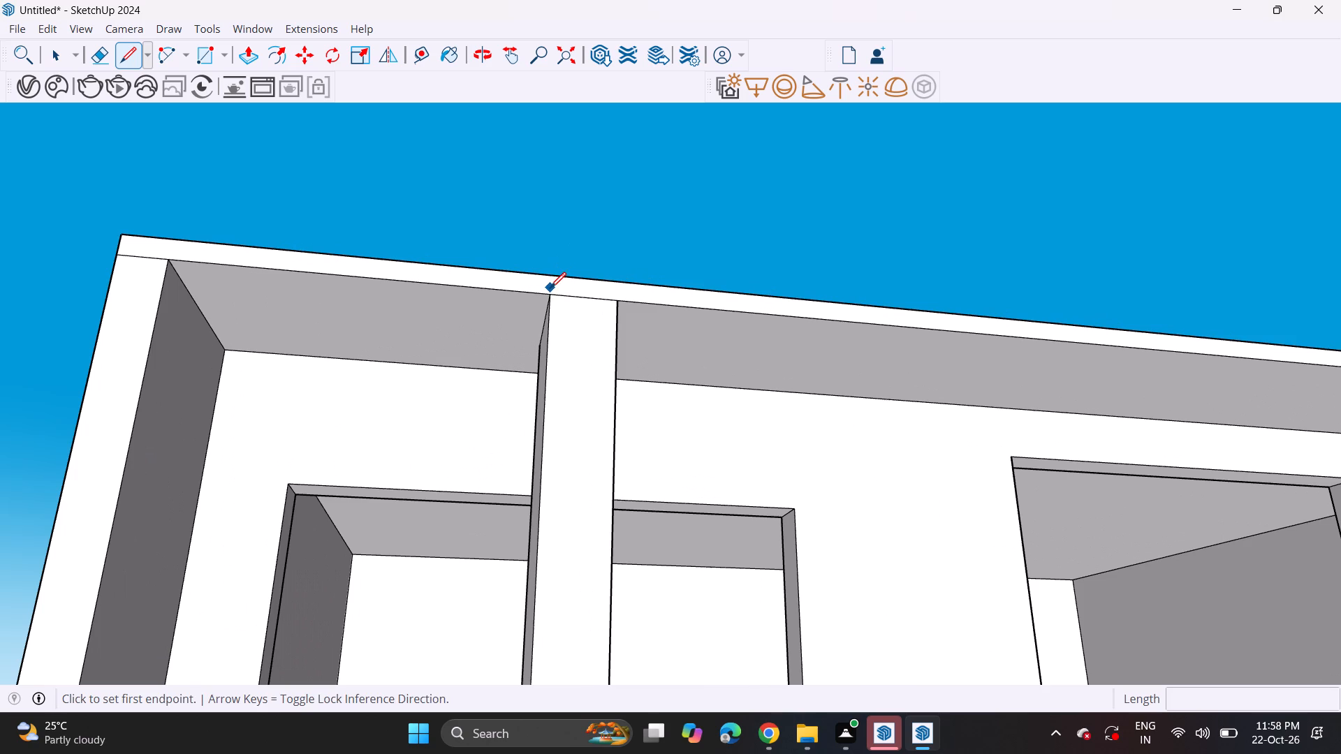
left_click(550, 298)
left_click(556, 278)
Push/Pull the slab's front edge section between the post and the side wall back about 3' 1 1/2".
middle_click_drag(555, 253, 444, 602)
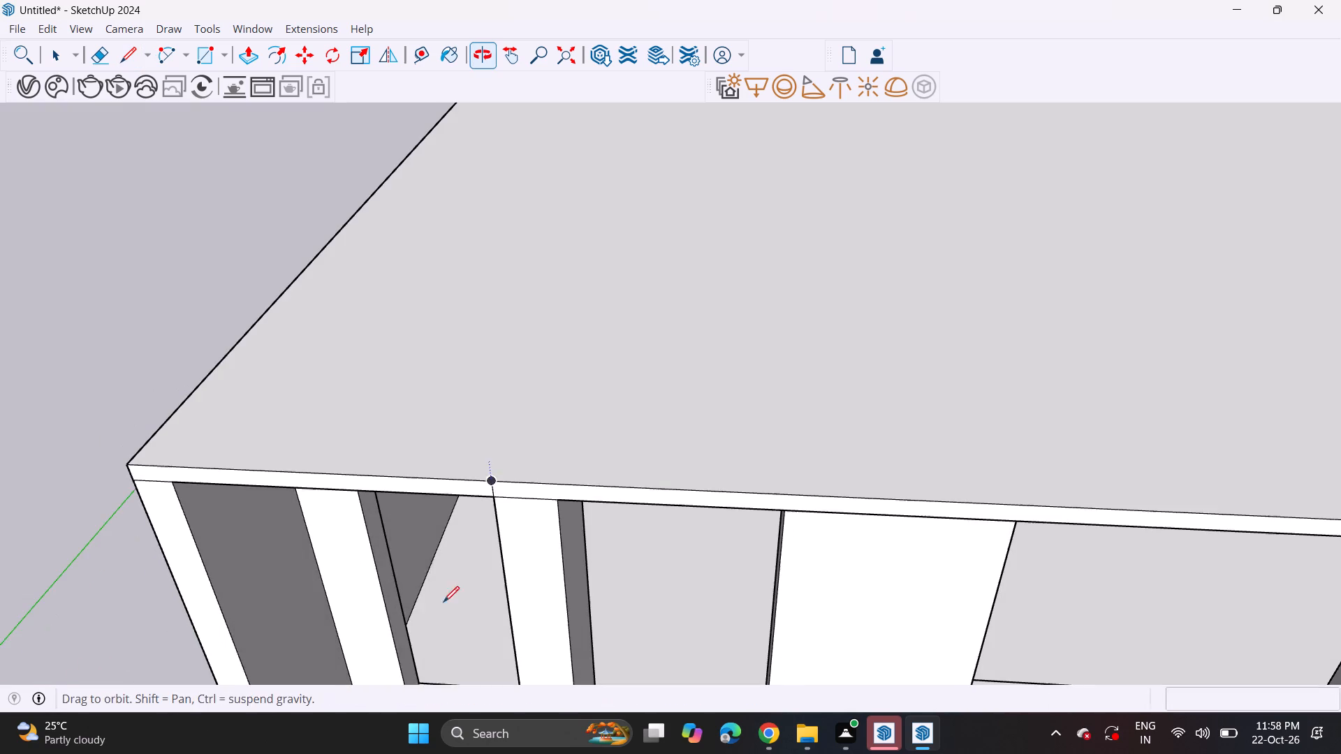
middle_click_drag(444, 602, 449, 604)
left_click(250, 59)
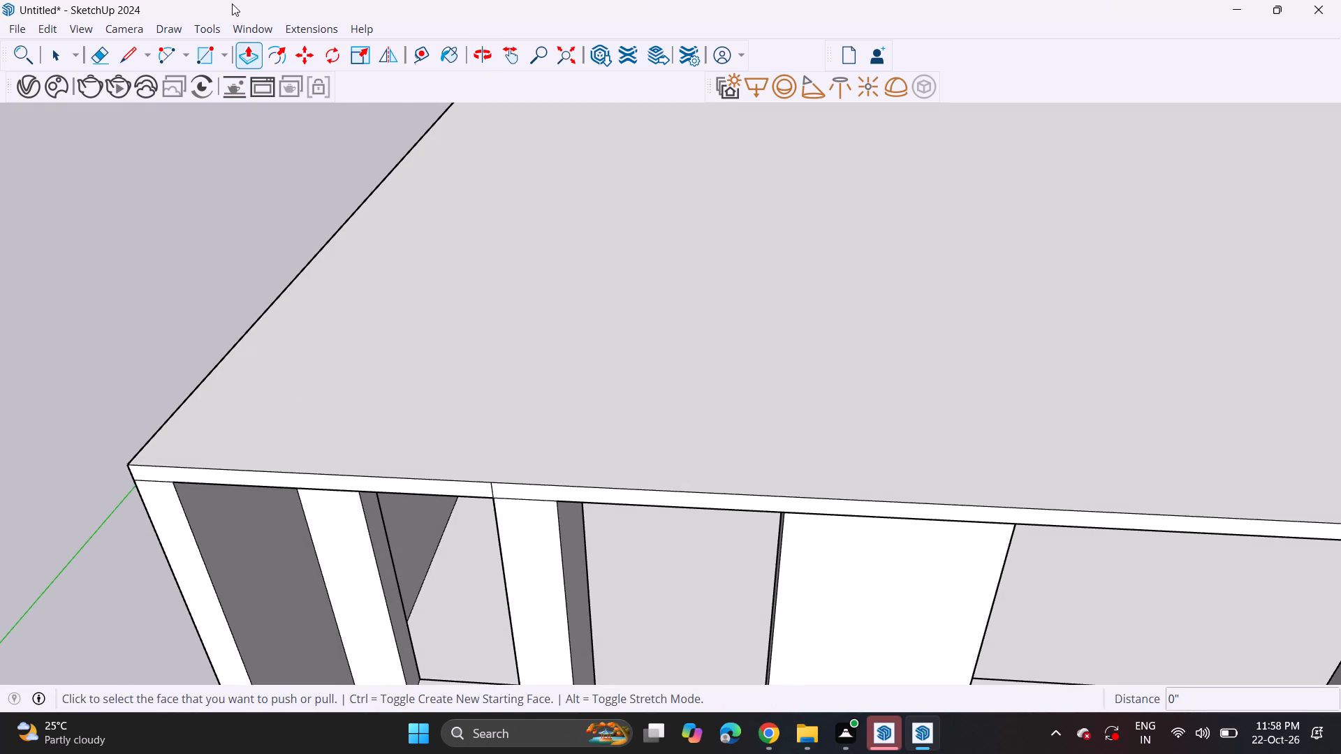
left_click(252, 47)
left_click(323, 488)
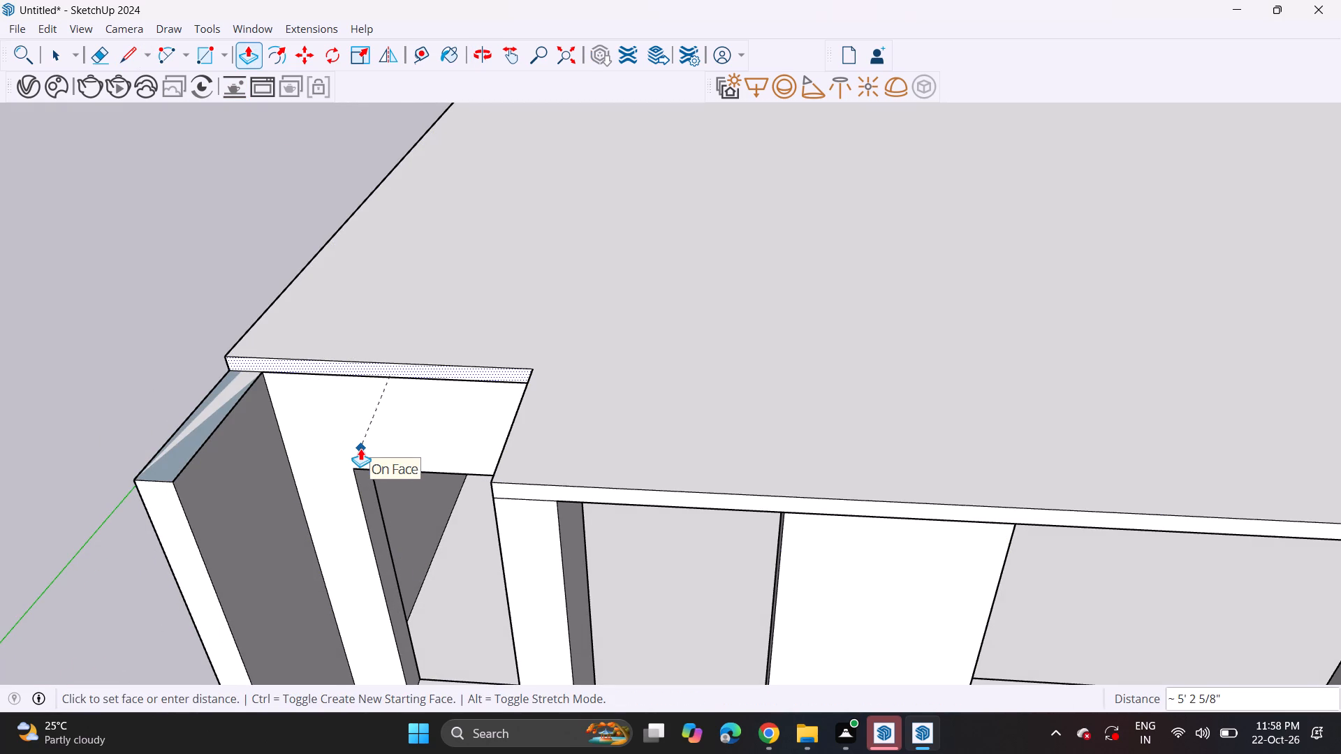
middle_click_drag(360, 450, 788, 360)
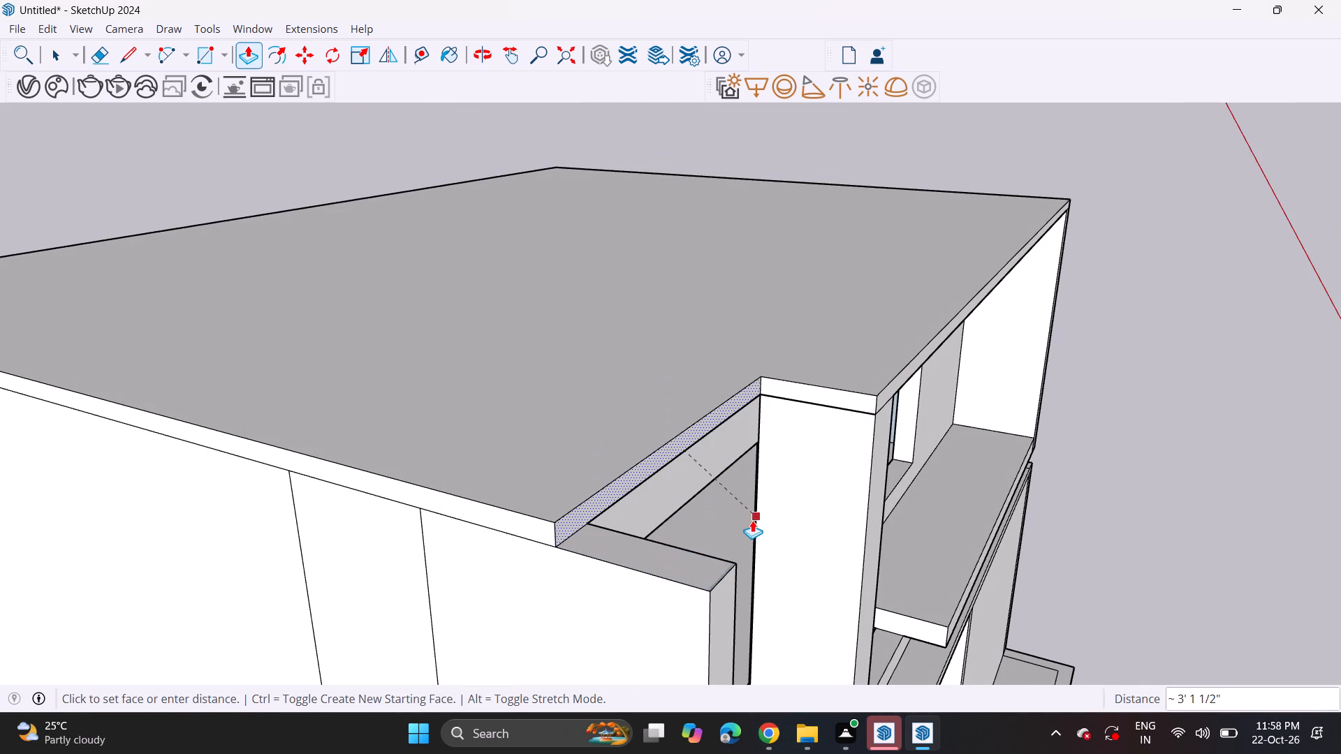
left_click(752, 526)
Push/Pull the adjoining side wall's front face back about 6 1/4", plus a further 2' 7 5/16", to the slab's recessed edge.
left_click(720, 600)
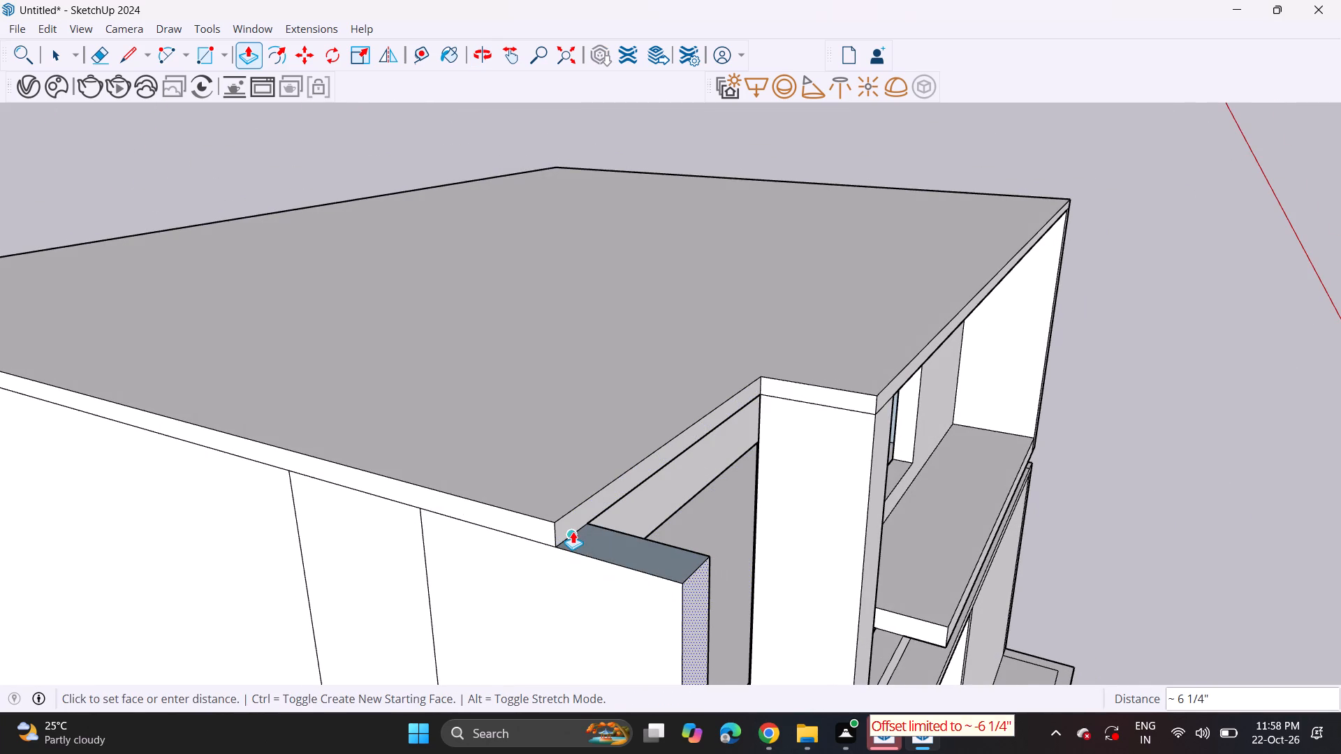
left_click(573, 531)
left_click(689, 602)
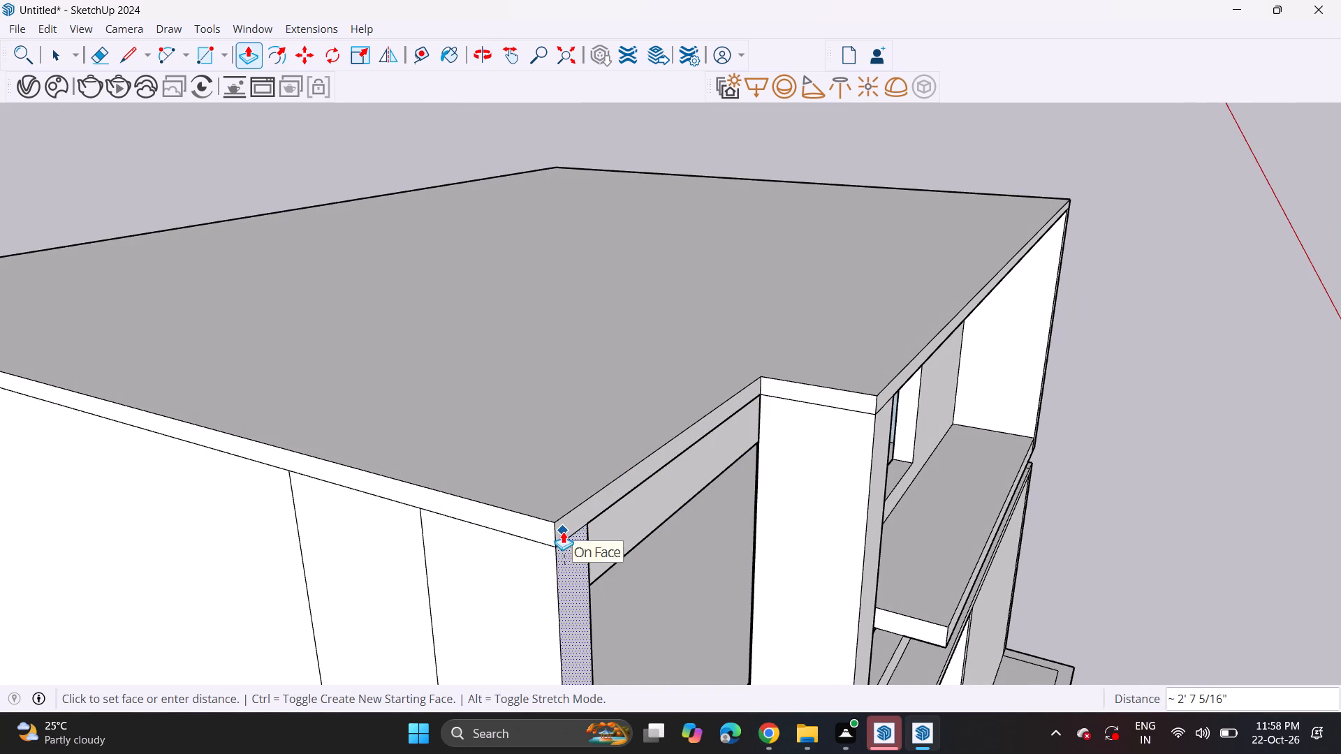
left_click(563, 531)
Push/Pull the upper side wall's front face beside the parapet block forward about 2' 1 1/8".
middle_click_drag(651, 458, 258, 370)
scroll(253, 367, "up", 1)
scroll(251, 364, "down", 5)
scroll(385, 395, "down", 5)
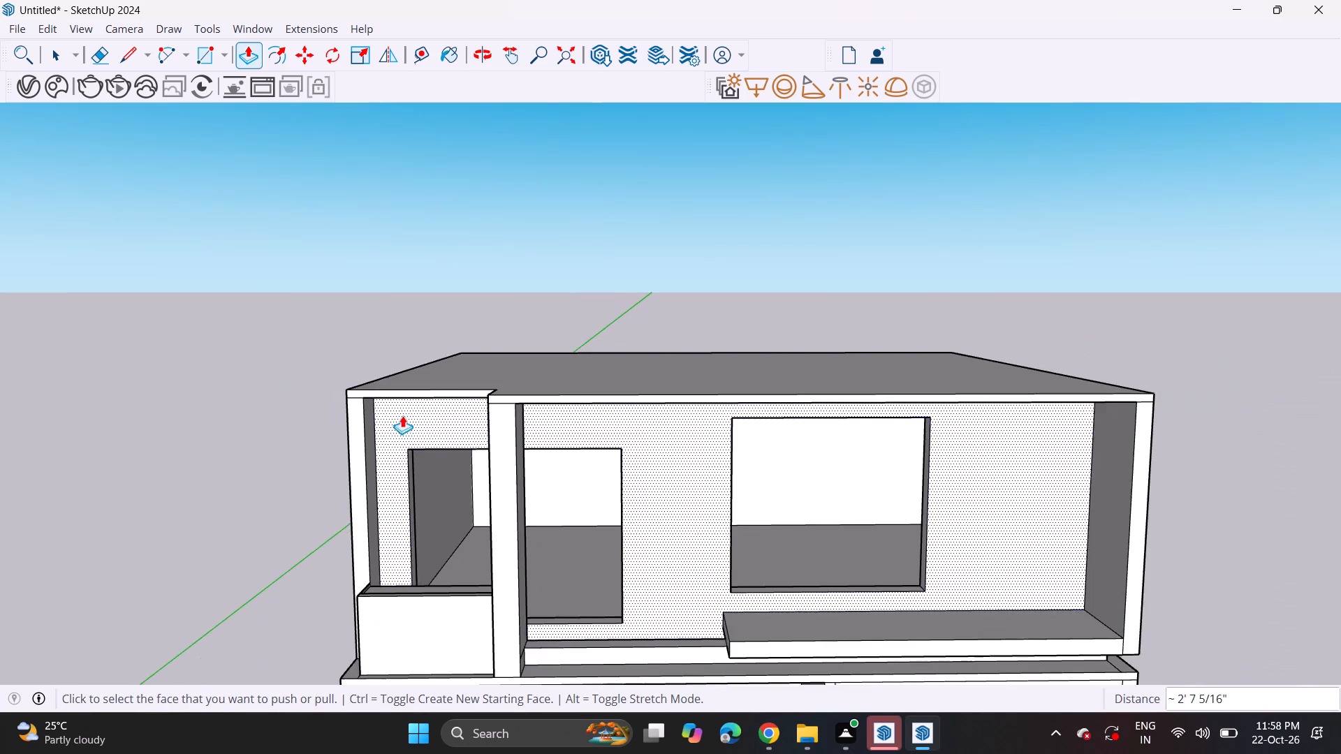
middle_click_drag(381, 411, 332, 331, "shift")
scroll(375, 404, "up", 1, "shift")
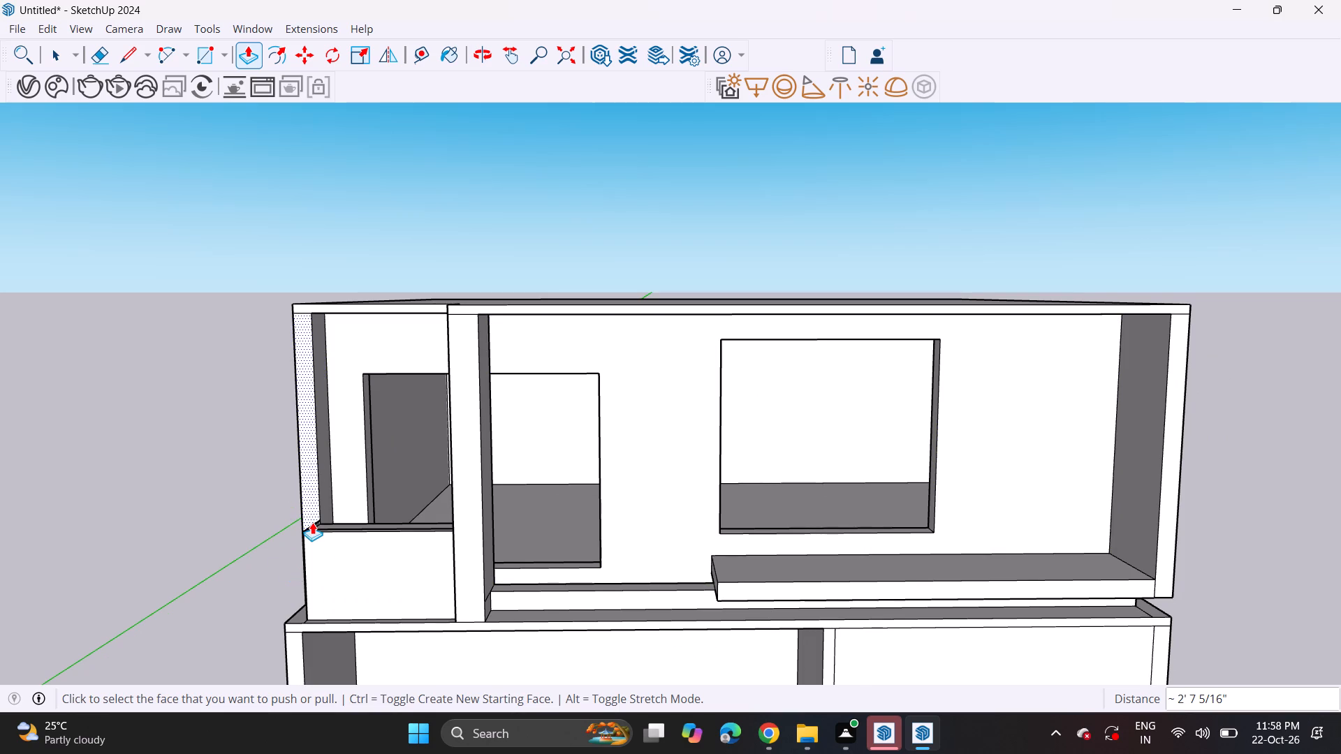
left_click(307, 434)
left_click(304, 473)
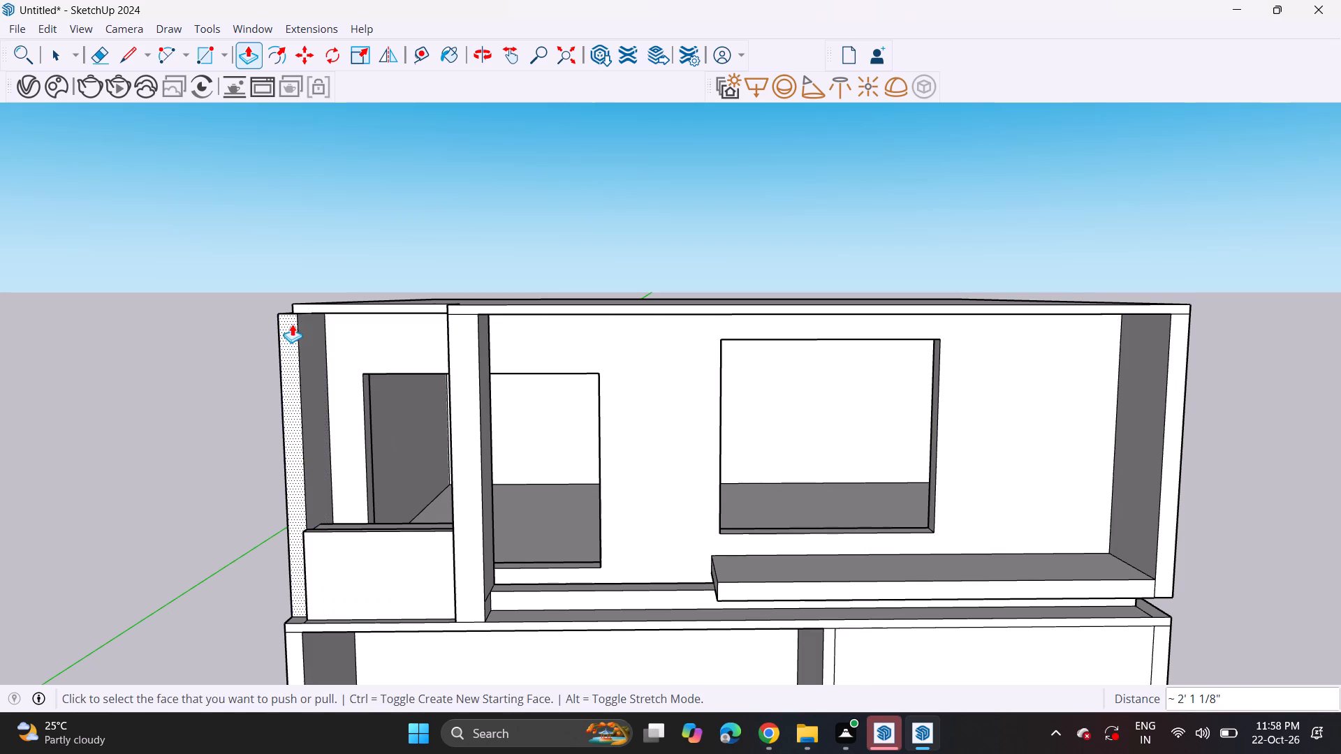
Push/Pull the top of the side wall's projecting end up about 9' 8 15/16" above the roof.
middle_click_drag(297, 315, 382, 466)
left_click(298, 417)
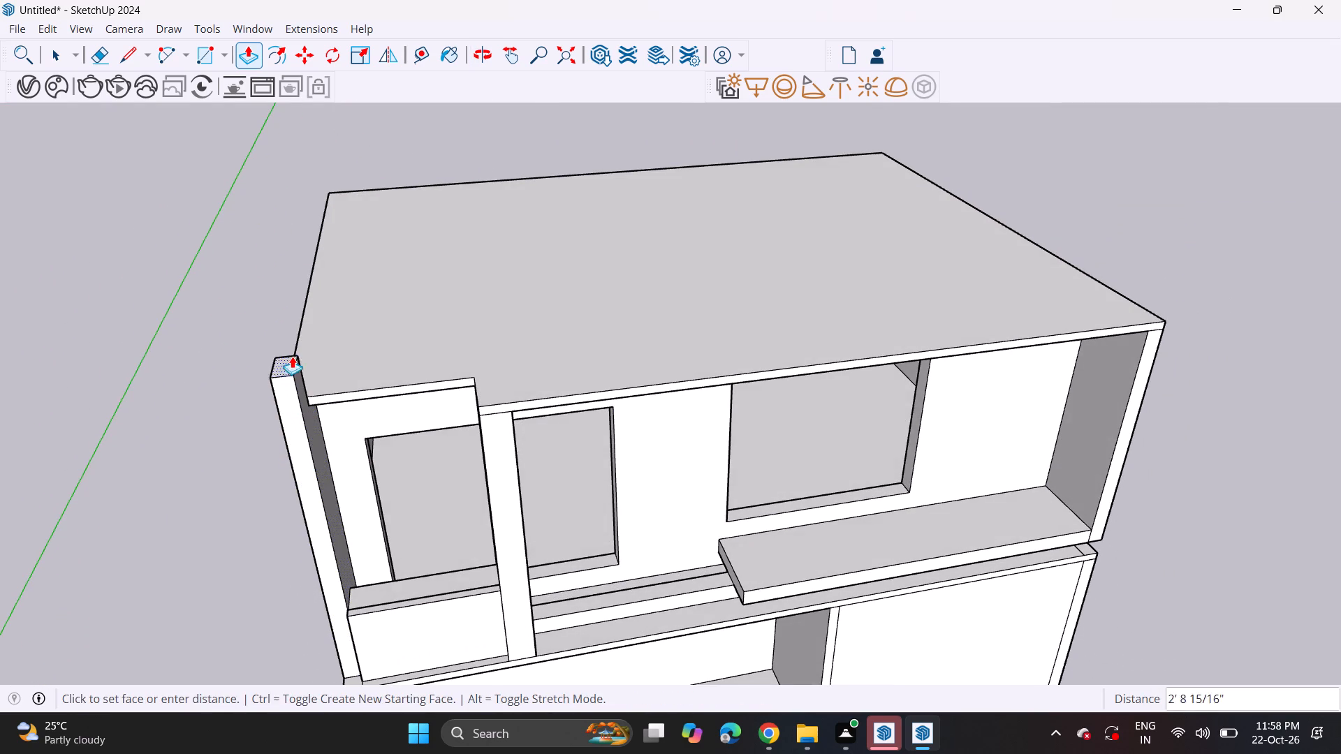
left_click(250, 231)
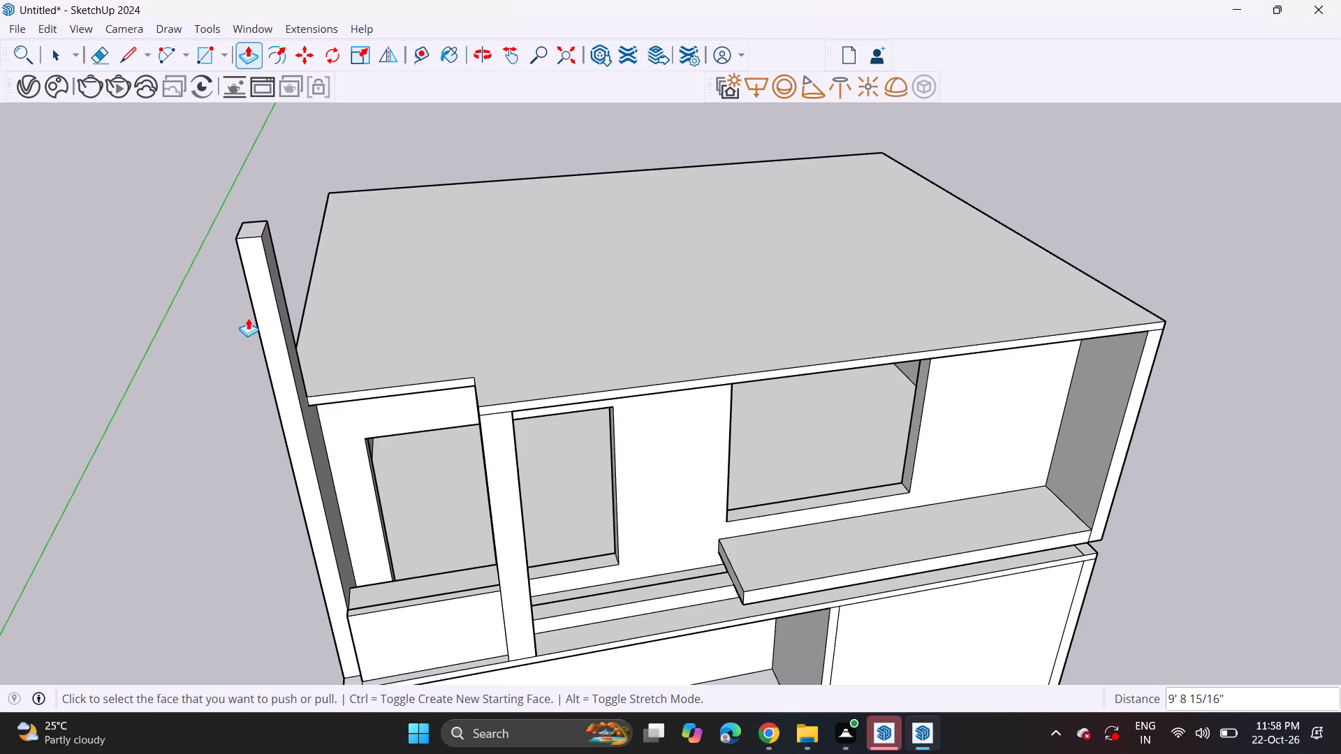
Push/Pull the raised wall end's rear face back about 34' 8 5/8" along the roof to the rear corner.
scroll(248, 318, "up", 1)
middle_click_drag(249, 318, 1003, 235)
left_click(1050, 253)
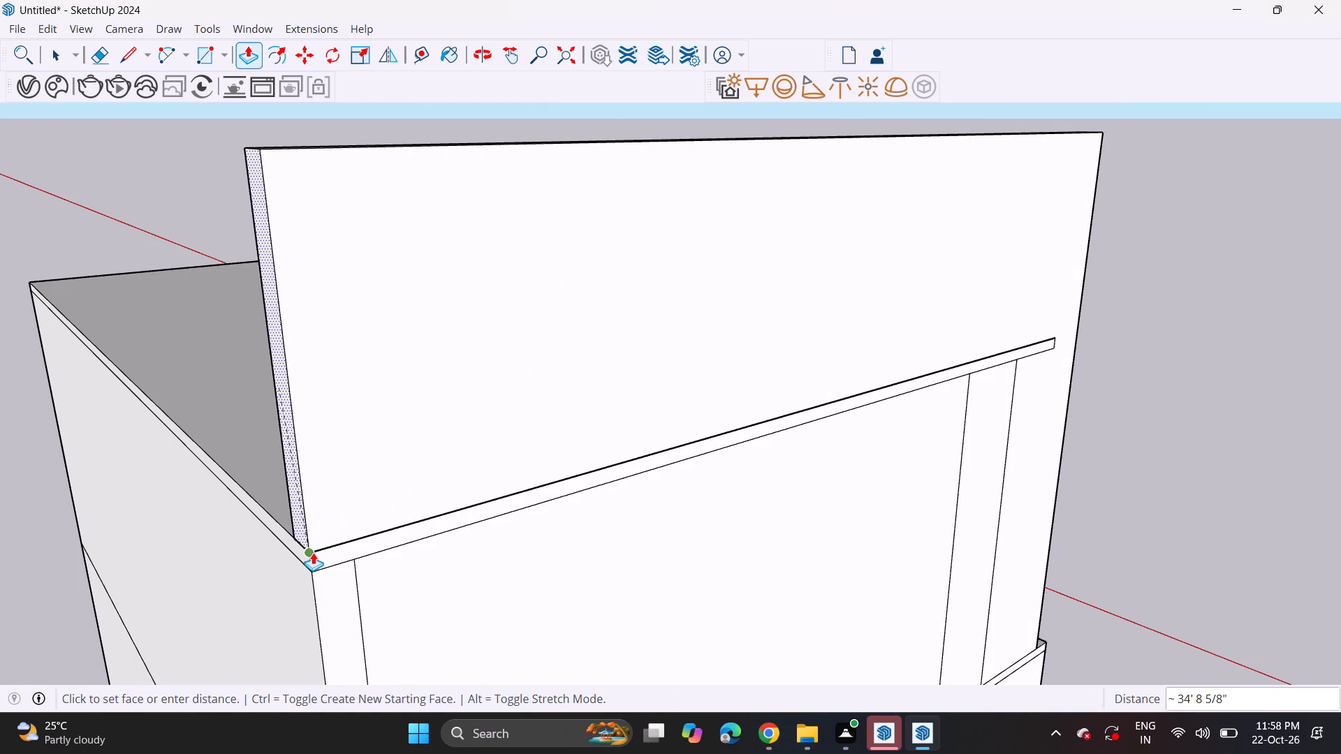
left_click(313, 552)
Draw a rectangle of about 25' 2 3/8" by 31' 4 1/8" on top of the roof slab, inset from its edges.
scroll(932, 314, "up", 1)
middle_click_drag(933, 313, 361, 300)
scroll(361, 300, "up", 1)
middle_click_drag(671, 308, 439, 295)
scroll(423, 295, "down", 6)
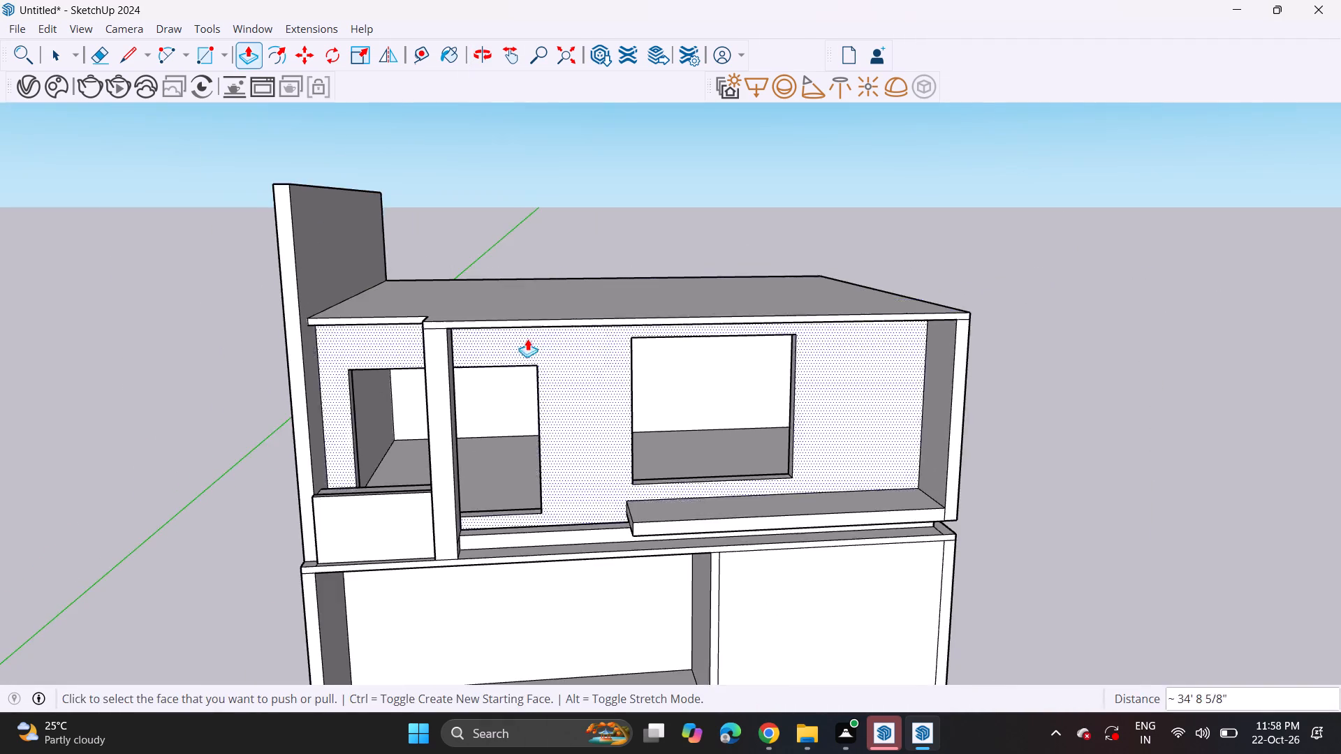
middle_click_drag(491, 296, 456, 193)
scroll(467, 237, "up", 1)
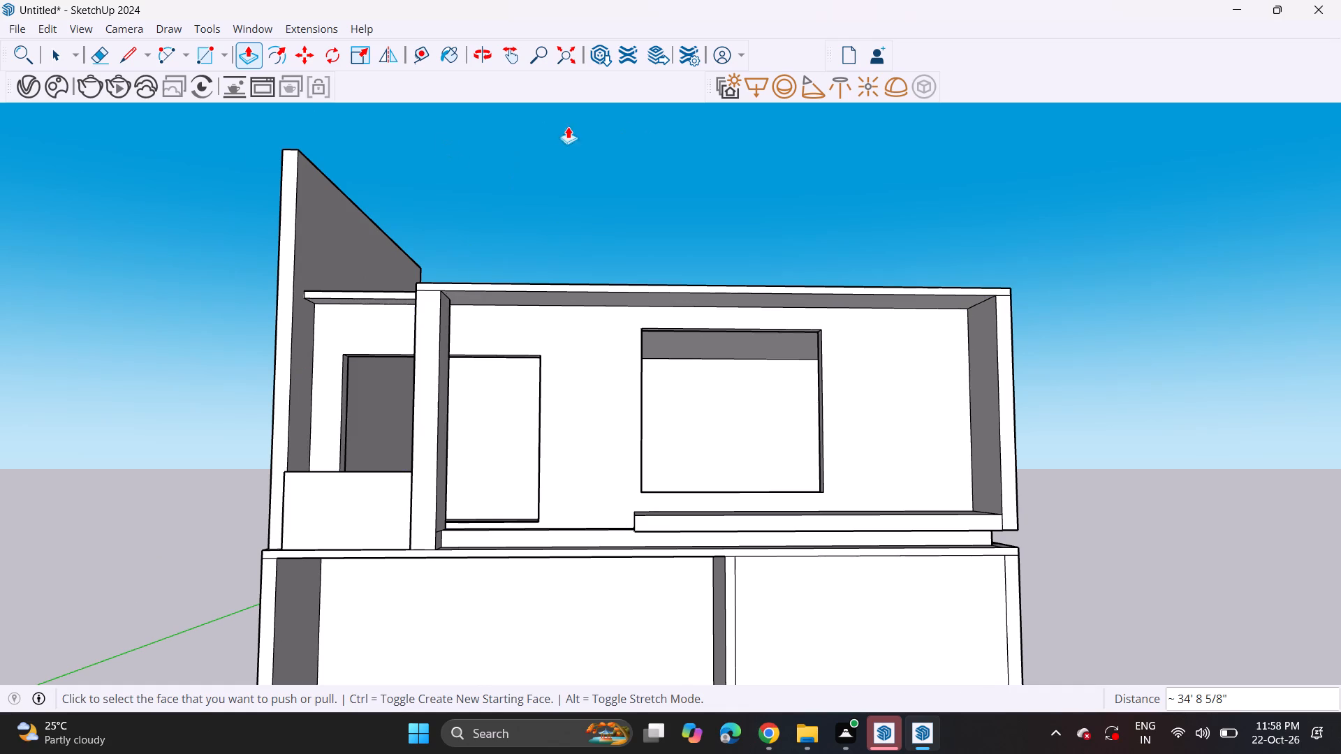
left_click(207, 56)
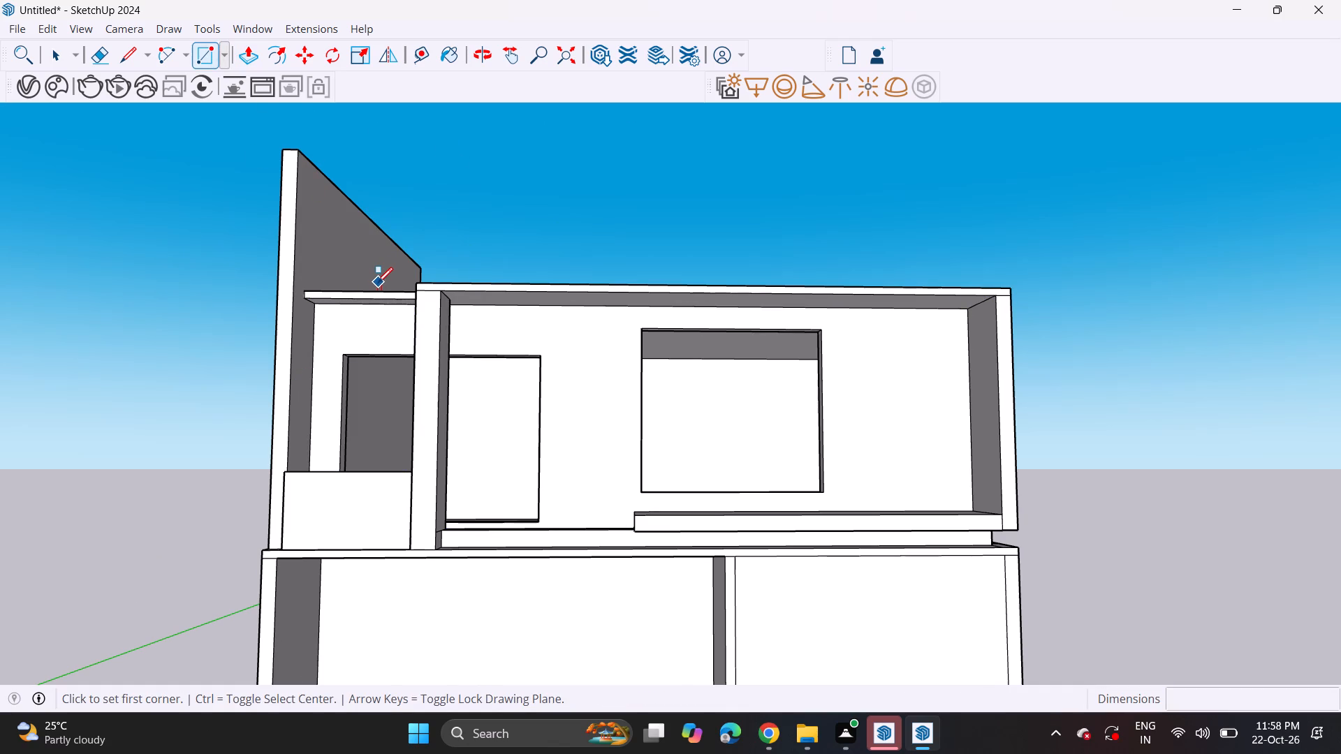
scroll(394, 319, "down", 3)
middle_click_drag(452, 257, 452, 263)
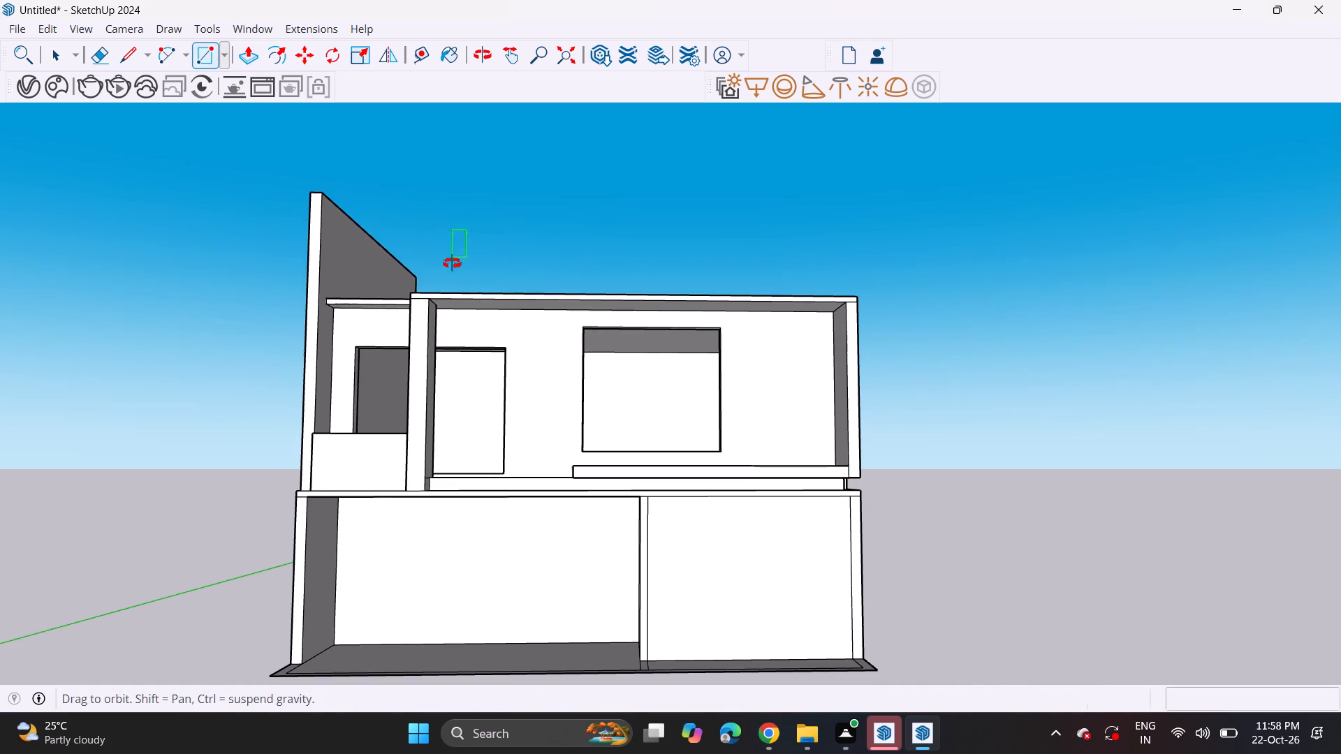
middle_click_drag(452, 263, 458, 460)
middle_click_drag(478, 338, 470, 478)
scroll(461, 467, "up", 1)
middle_click_drag(456, 466, 448, 471)
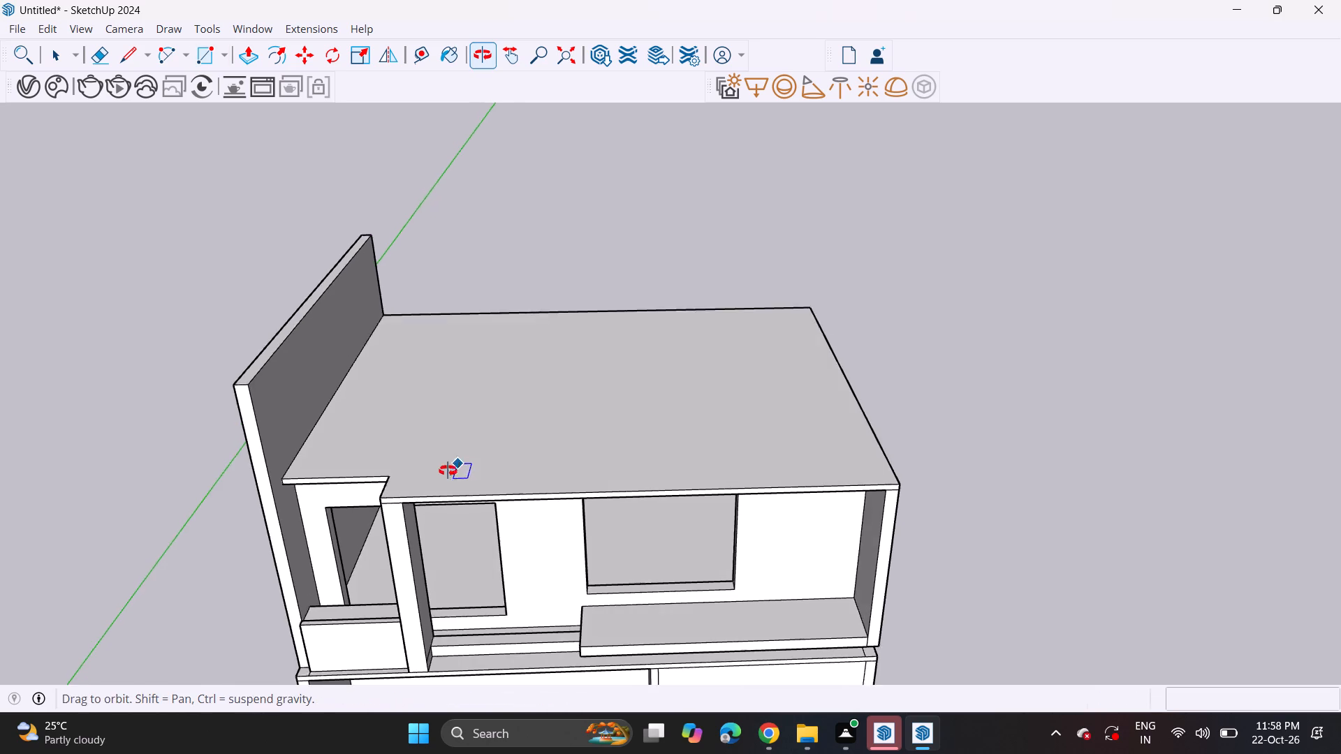
middle_click_drag(448, 471, 433, 524)
scroll(427, 481, "up", 4)
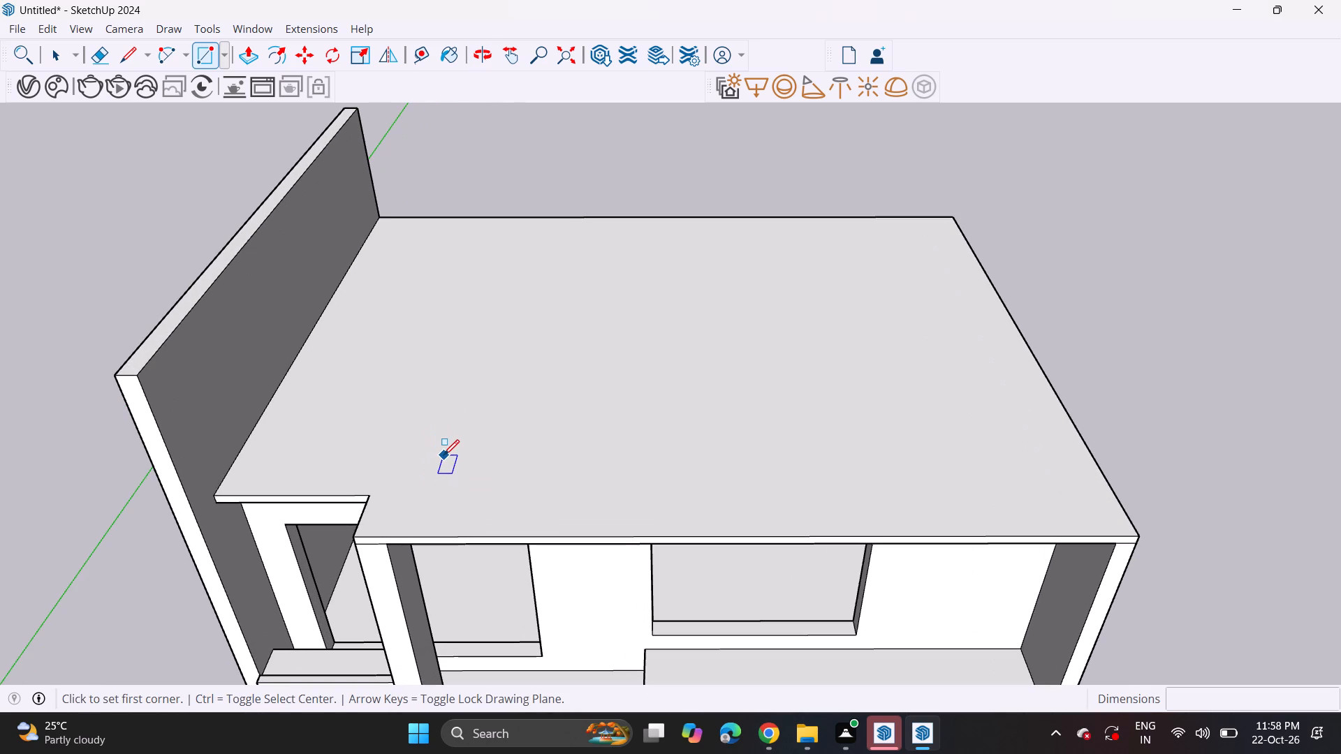
left_click(444, 455)
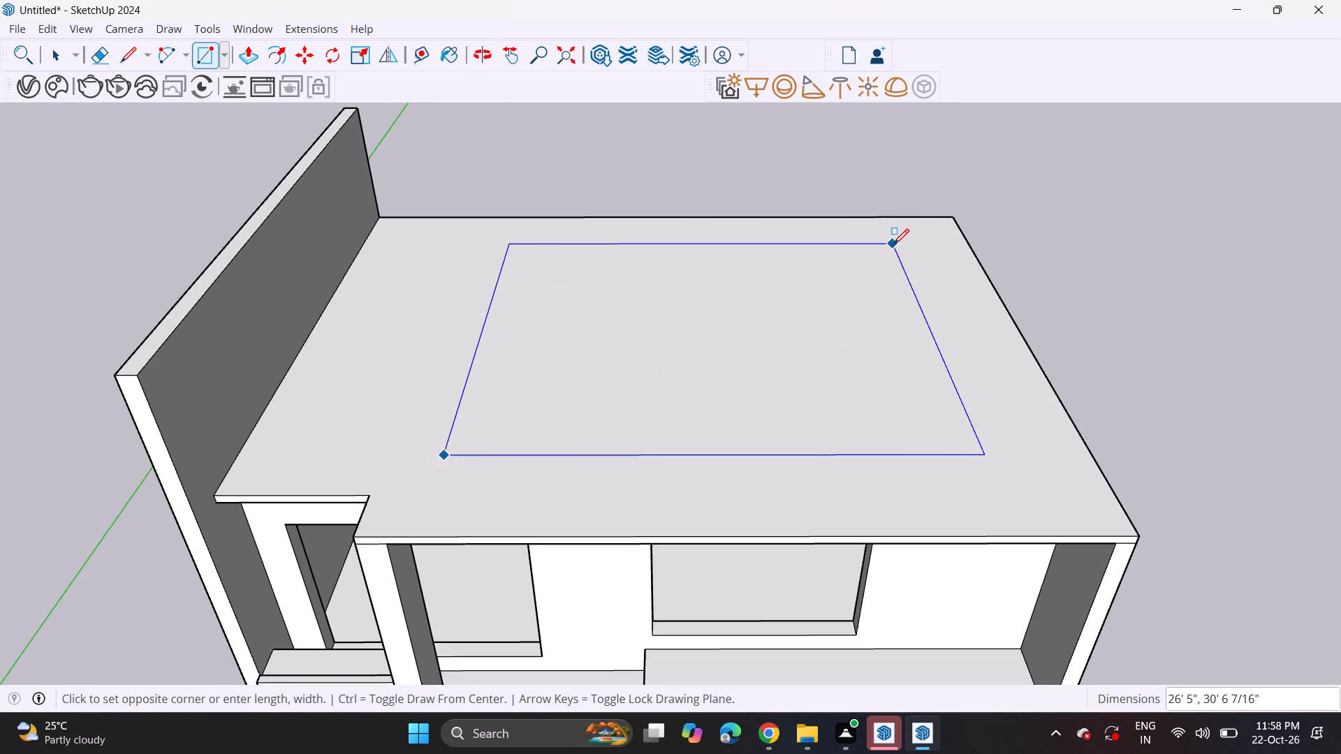
left_click(907, 251)
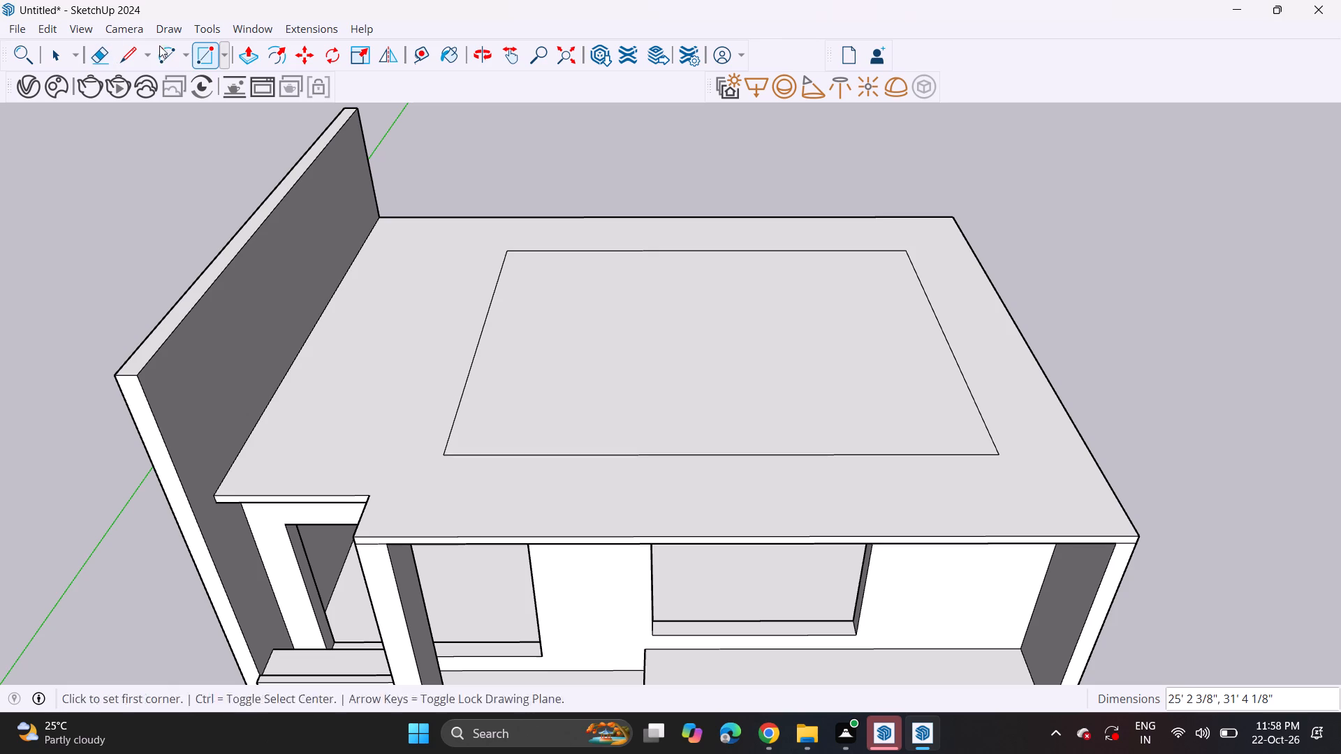
Push/Pull the rooftop rectangle up about 7' 6 7/16" into a box.
left_click(252, 62)
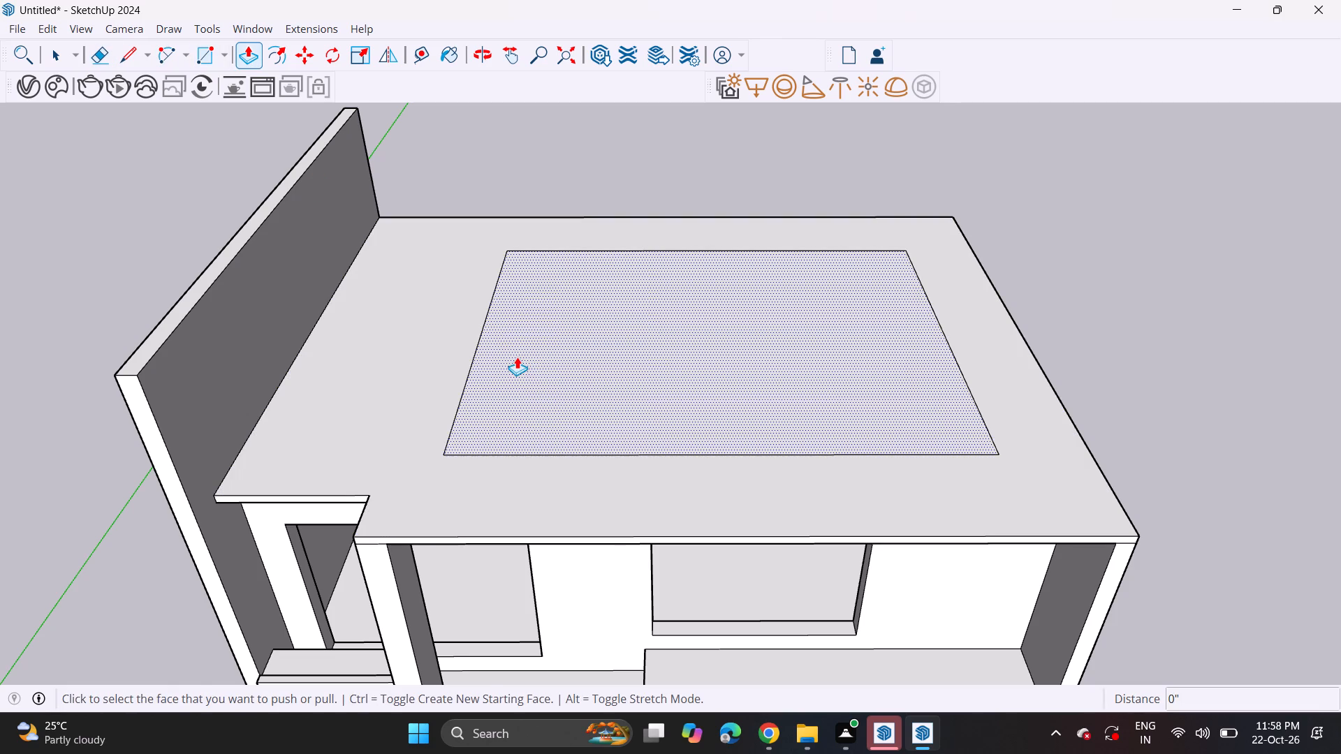
left_click(517, 357)
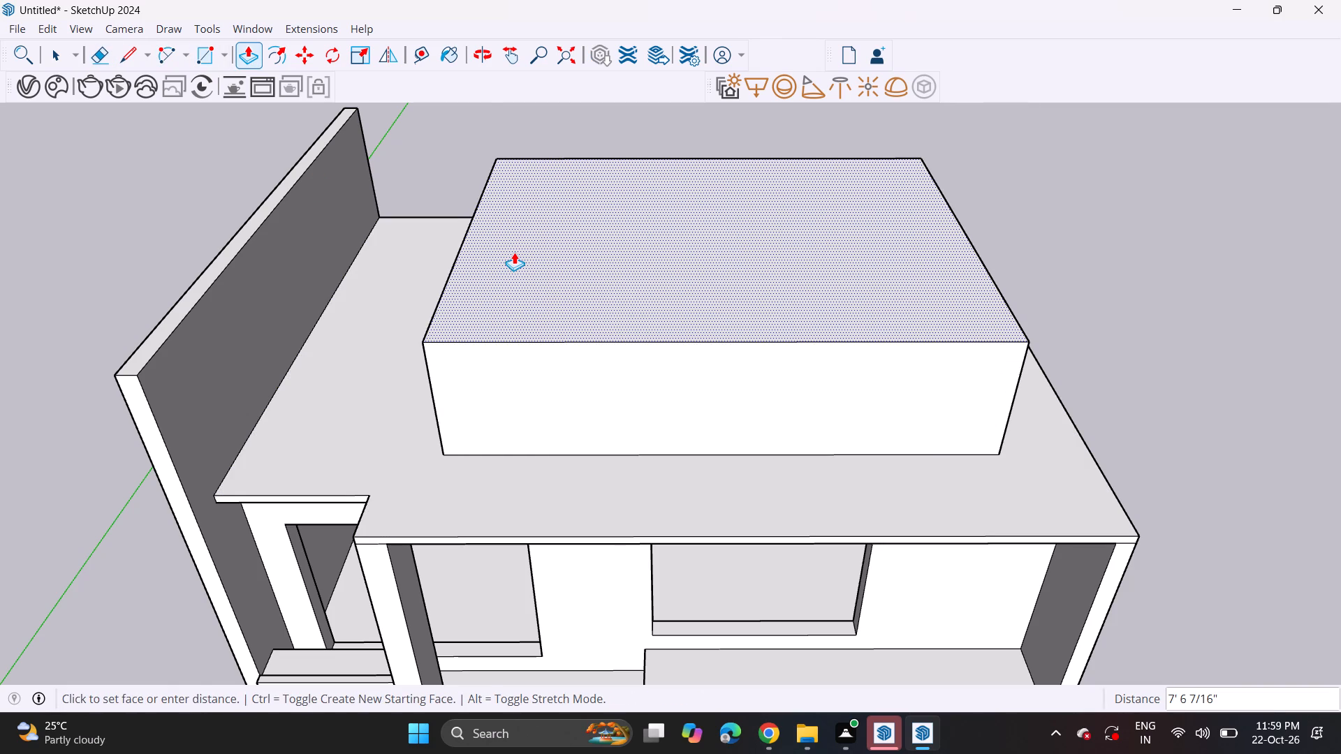
left_click(514, 252)
Push/Pull the rooftop box's top face up about 1' 7 9/16" as a new section, forming a separate top band.
left_click(522, 284)
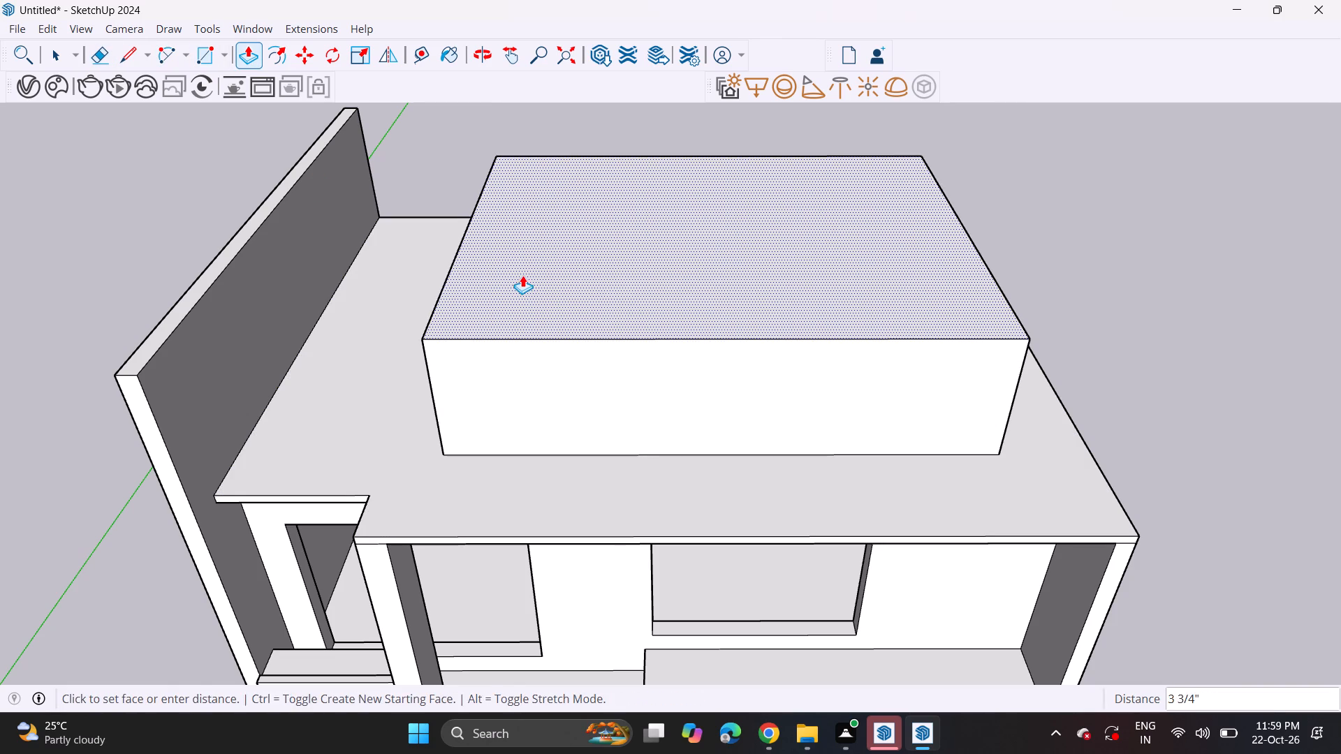
left_click(522, 259)
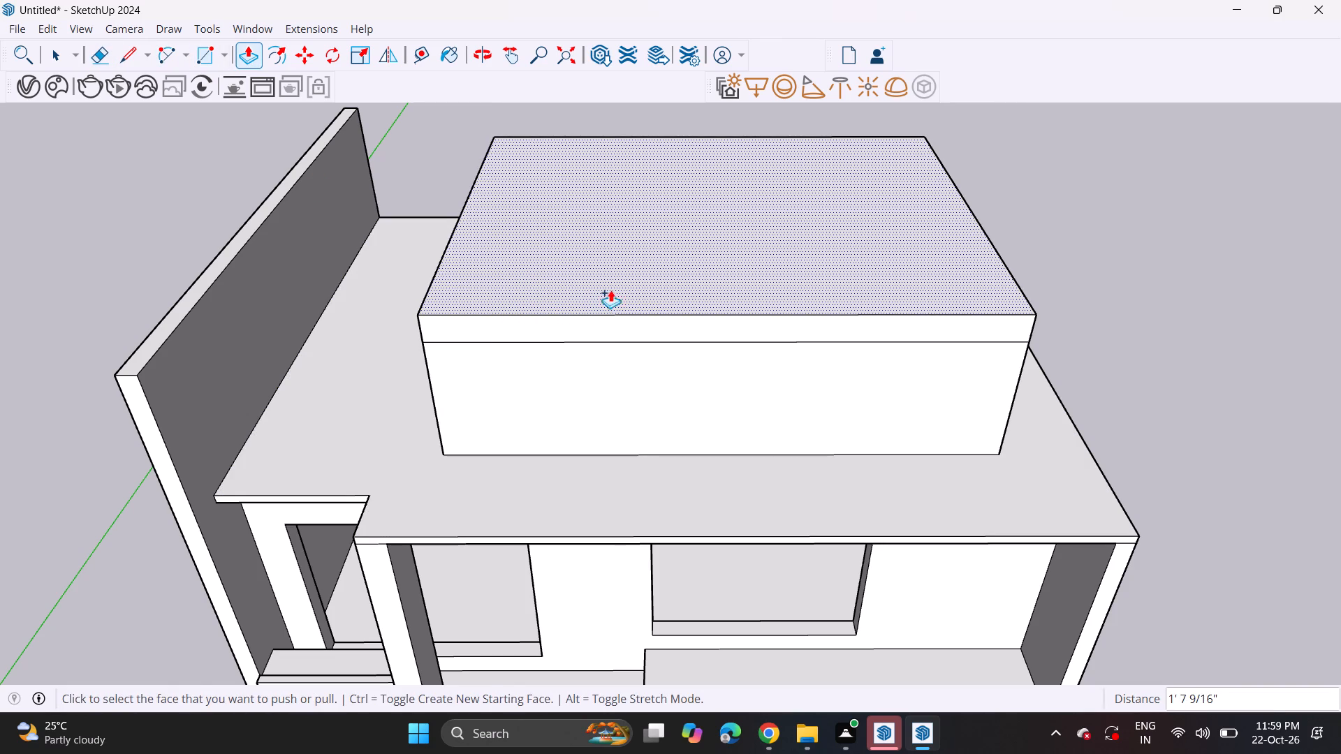
Extend the top band's front face outward about 6' 6 1/16" and repeat that distance along the side away from the tall wall.
middle_click_drag(600, 289, 228, 151)
scroll(600, 289, "up", 1)
left_click(571, 229)
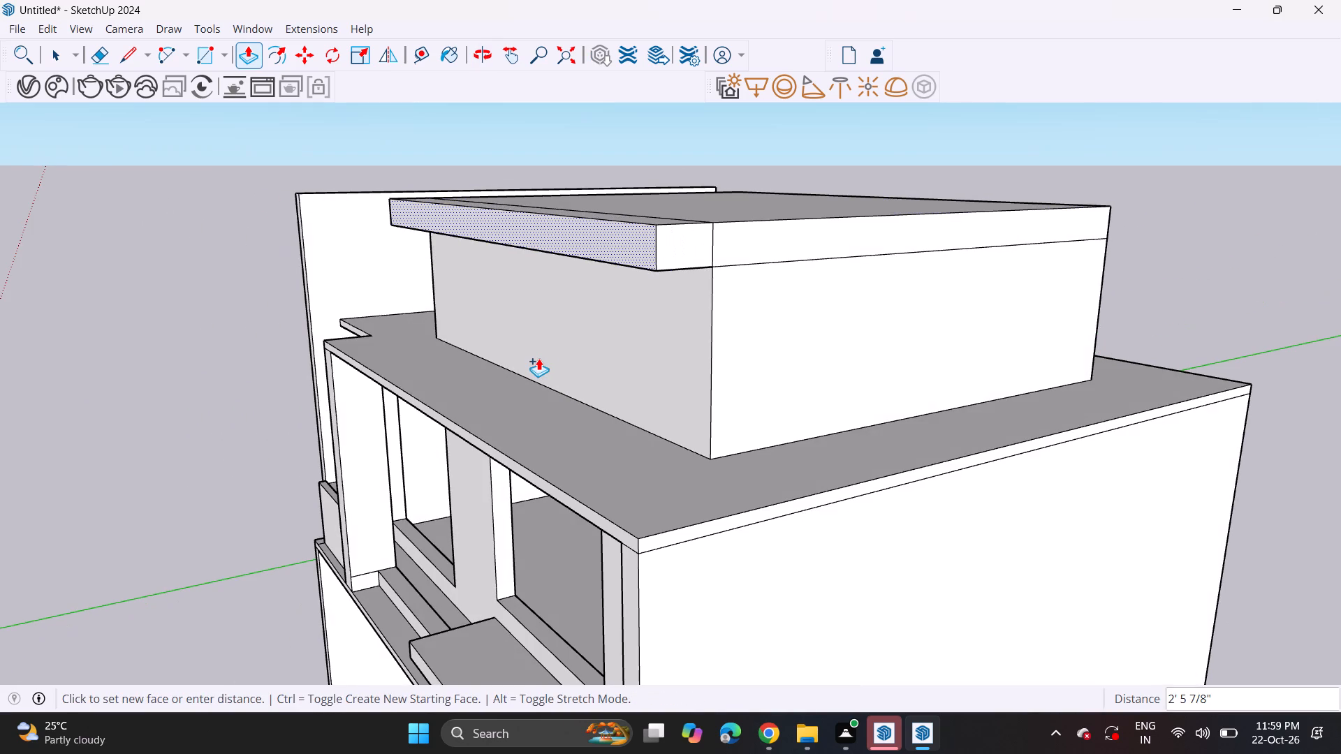
left_click(522, 464)
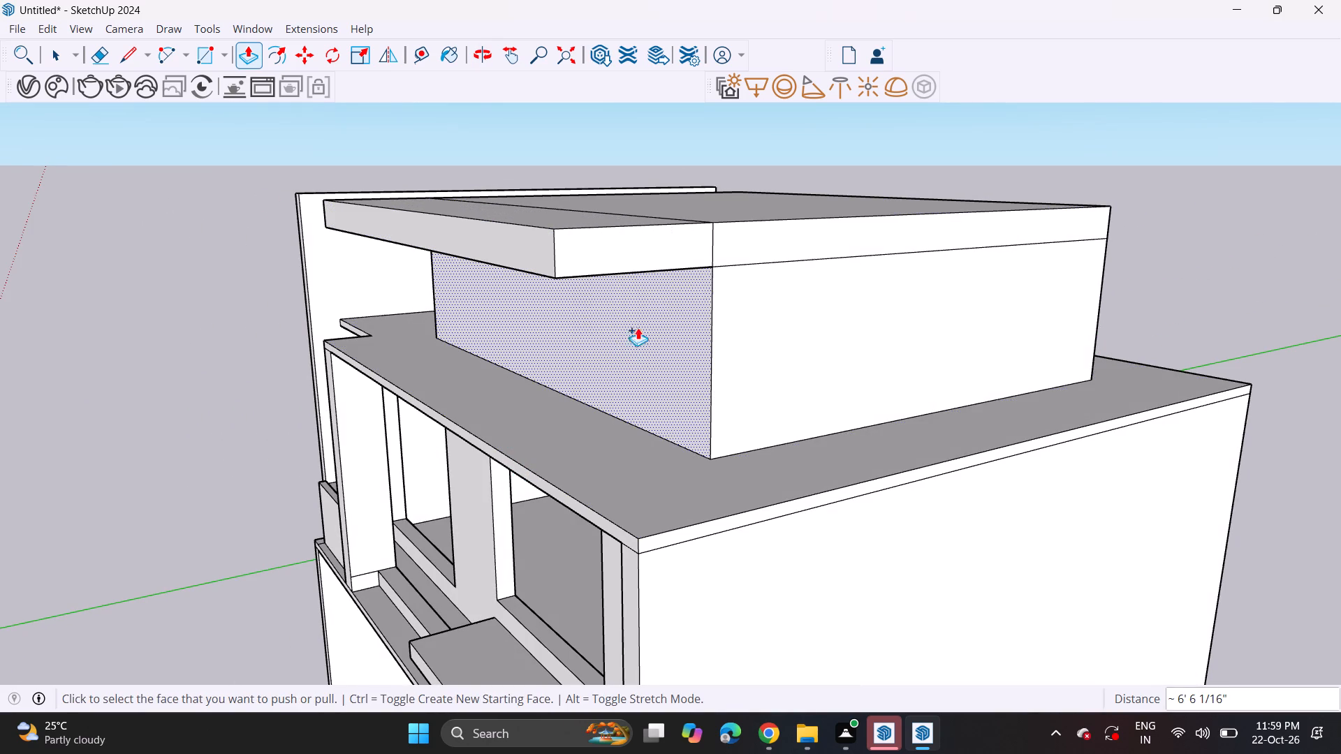
double_click(762, 231)
double_click(685, 253)
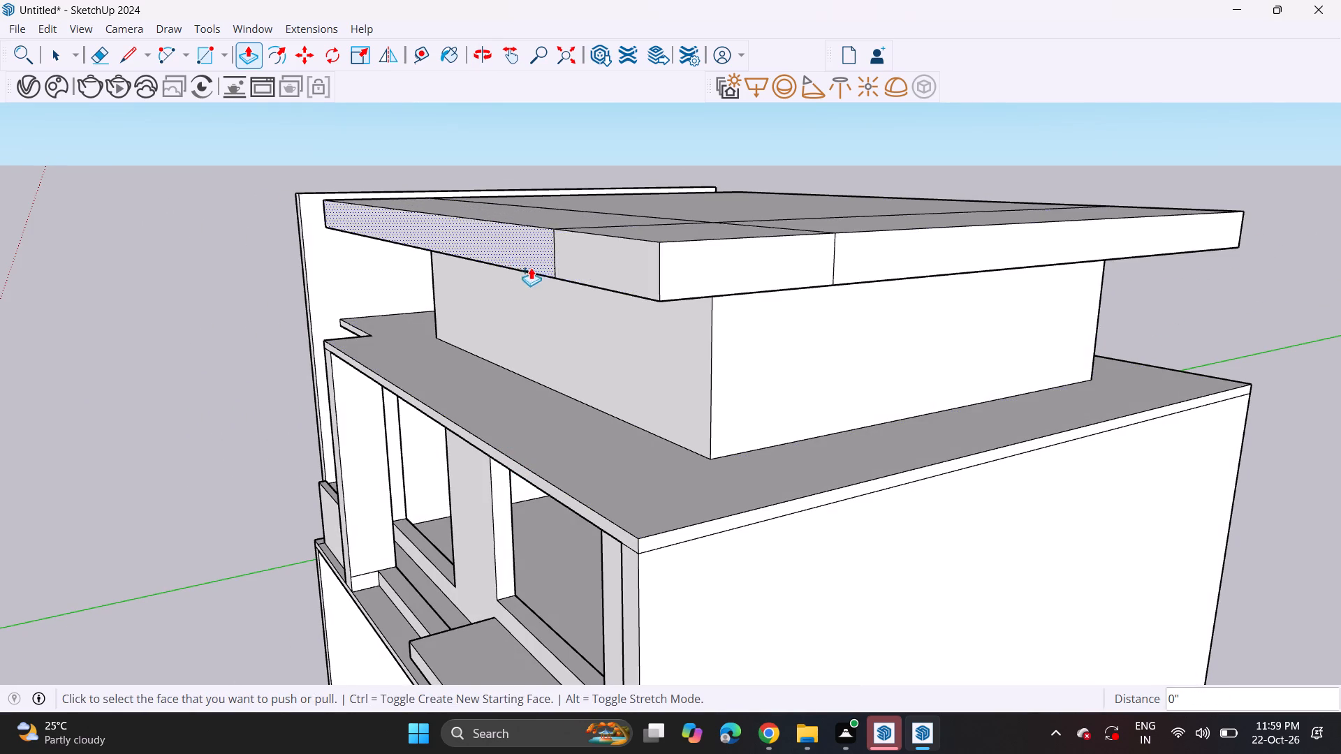
Repeat the same overhang distance on the top band's side faces facing the tall side wall, including the front extension's end.
middle_click_drag(442, 232, 805, 172)
scroll(795, 158, "down", 4)
middle_click_drag(501, 201, 681, 262)
scroll(501, 201, "up", 1)
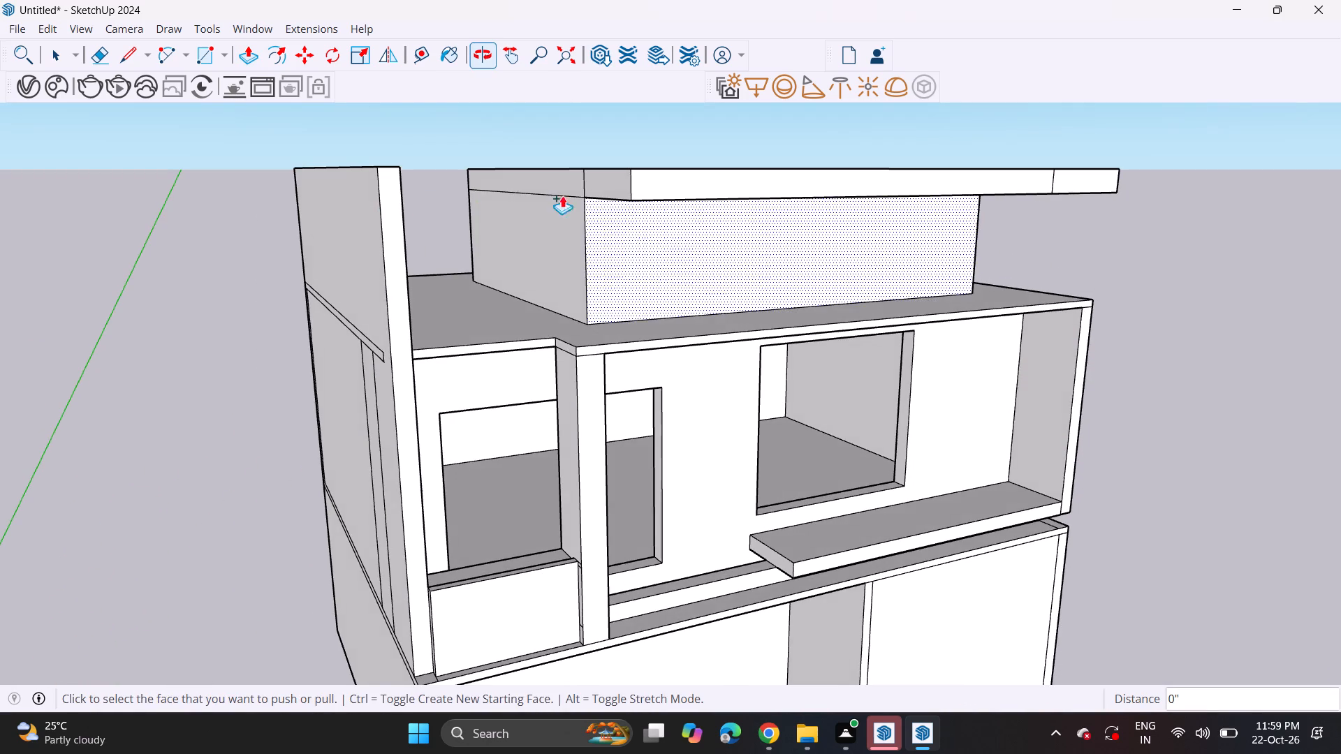
double_click(571, 184)
double_click(605, 188)
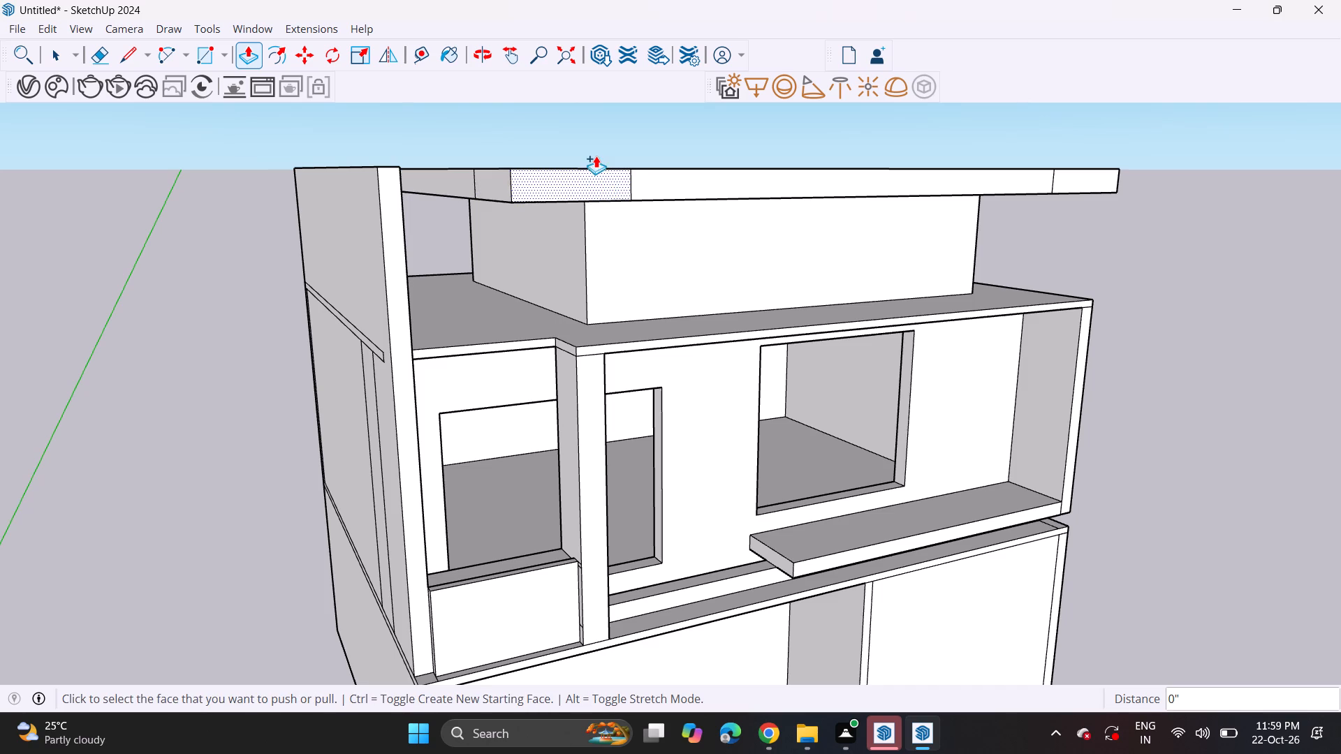
Push the roof band's side face toward the tall wall inward about 1' 8 7/8", repeating that on its front extension's end.
middle_click_drag(532, 186, 436, 190)
scroll(534, 193, "down", 4)
middle_click_drag(492, 200, 379, 113)
scroll(379, 113, "up", 1)
middle_click_drag(486, 170, 379, 160)
scroll(395, 157, "up", 1, "shift")
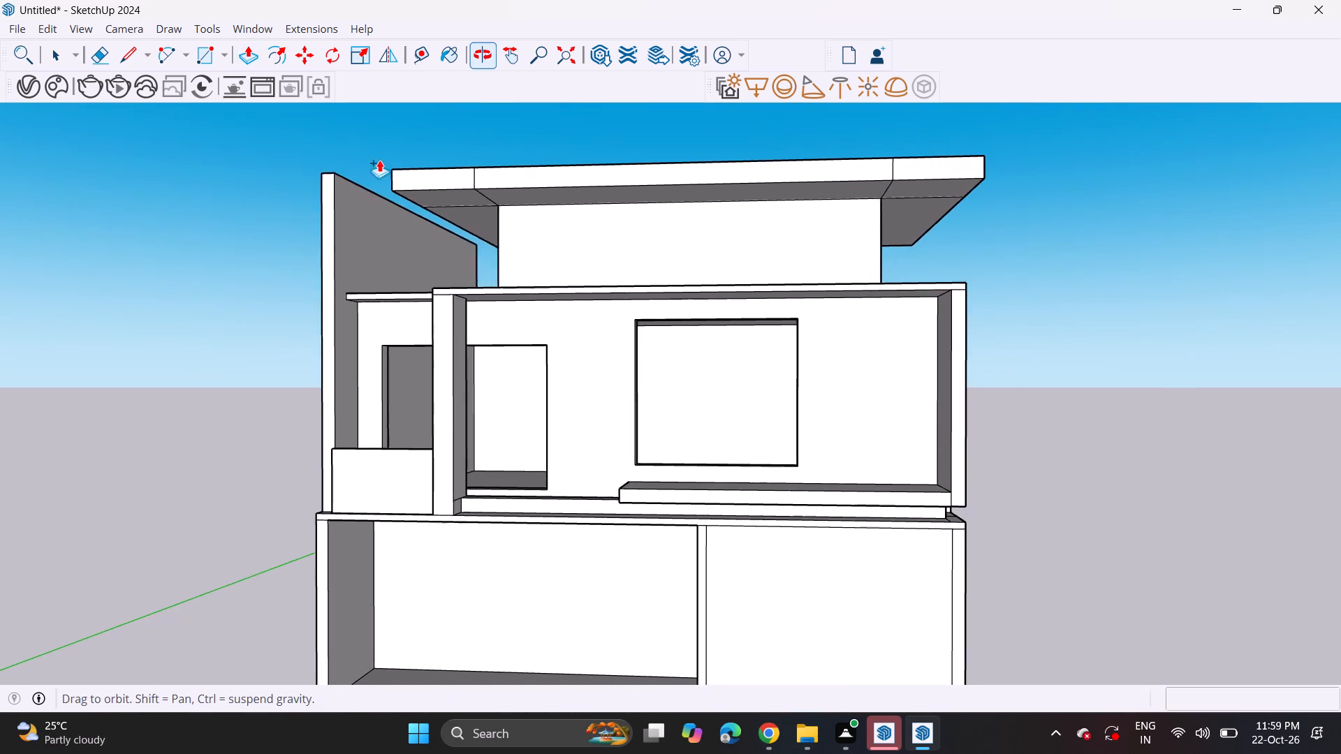
middle_click_drag(379, 160, 381, 159)
middle_click_drag(398, 168, 649, 215)
scroll(452, 195, "up", 4)
left_click(423, 186)
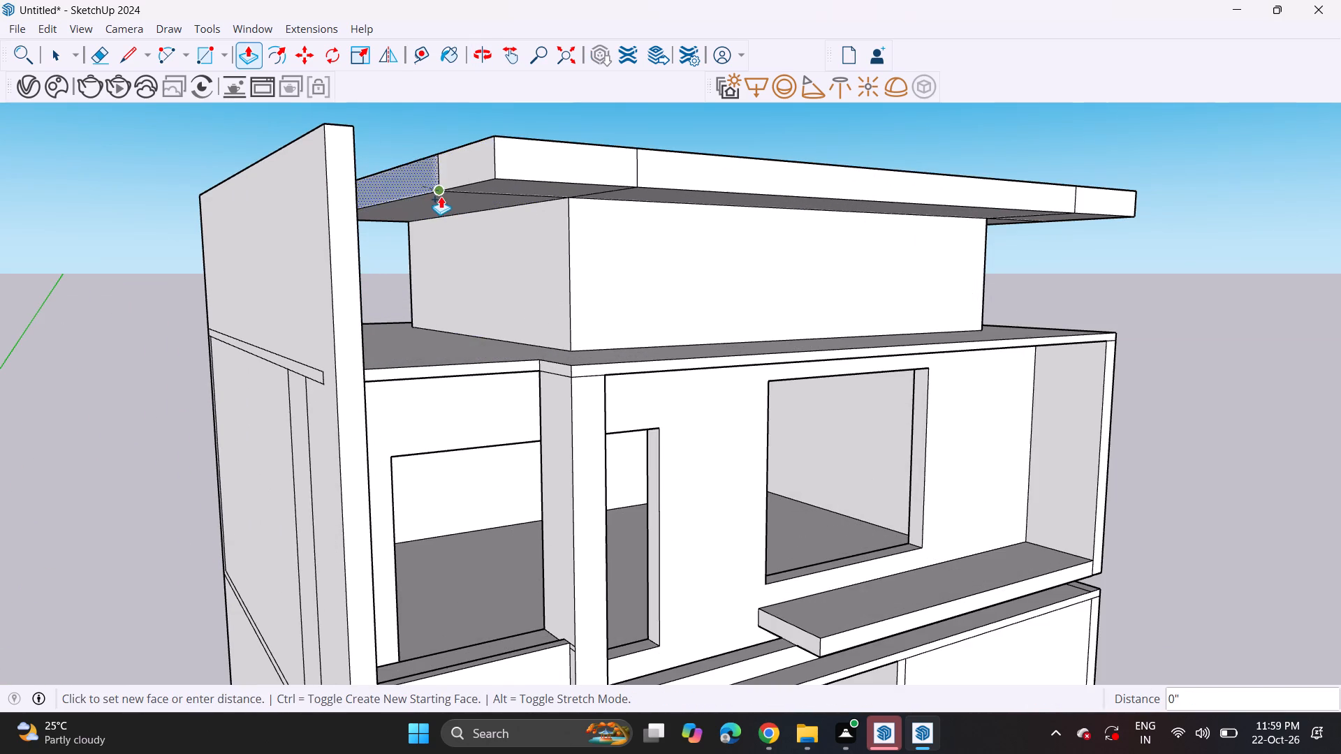
left_click(458, 206)
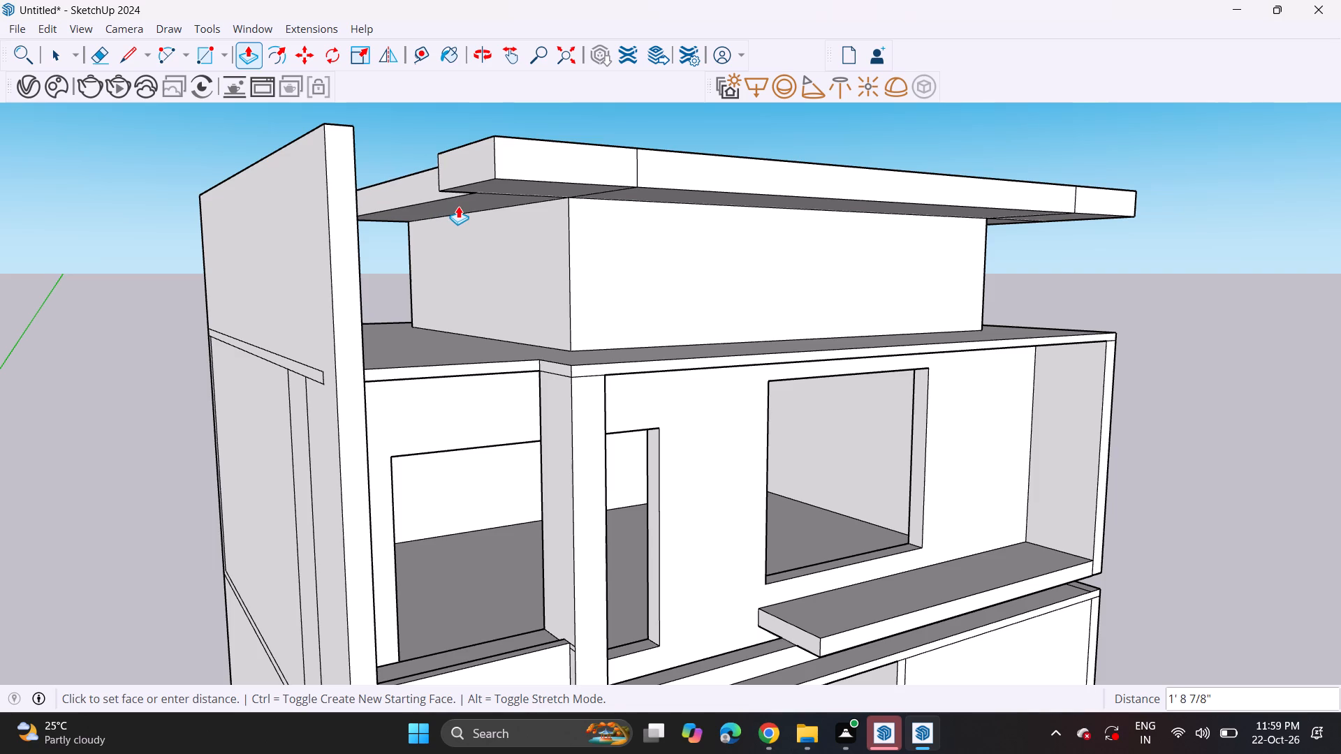
double_click(459, 156)
Push all three segments of the roof band's front face back by the same 1' 8 7/8".
double_click(563, 164)
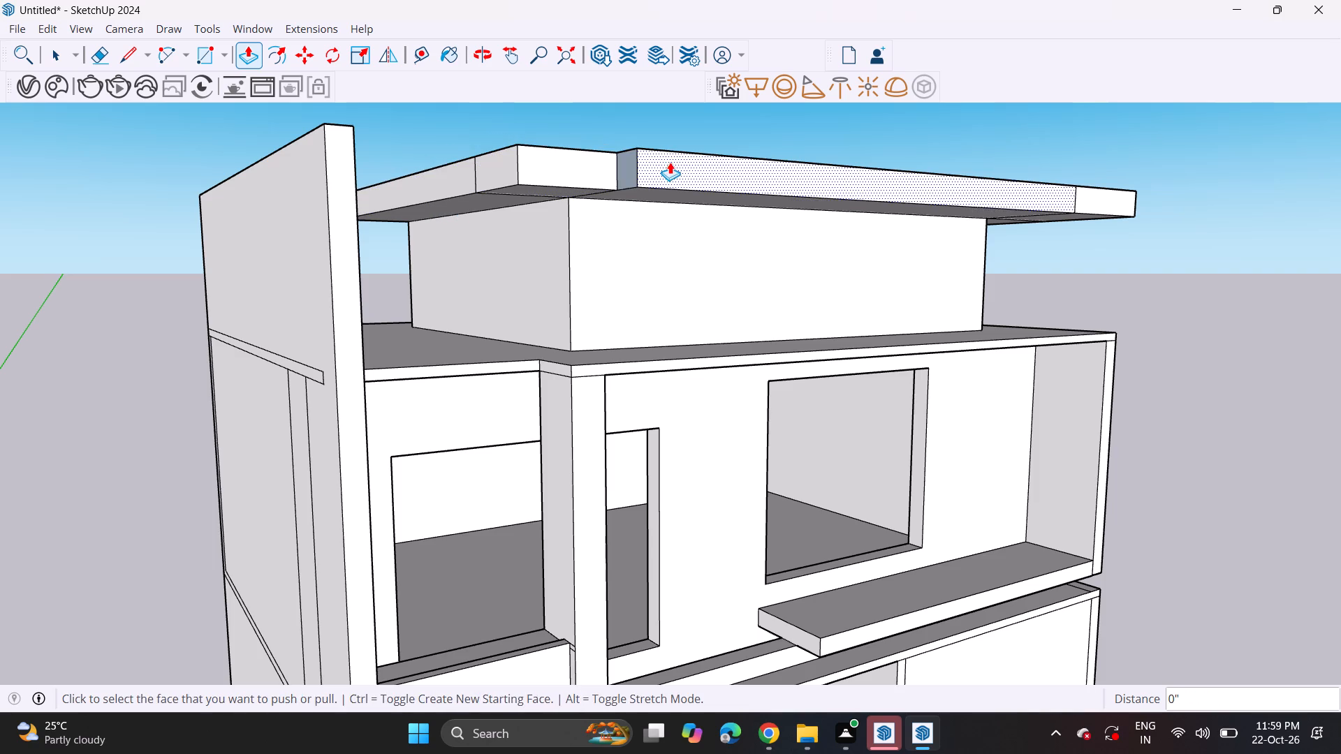
double_click(670, 162)
middle_click_drag(684, 163, 458, 179)
scroll(468, 179, "up", 1)
scroll(462, 191, "down", 5)
scroll(461, 193, "up", 1)
scroll(461, 195, "down", 1)
middle_click_drag(710, 144, 238, 209, "shift")
scroll(290, 202, "up", 1, "shift")
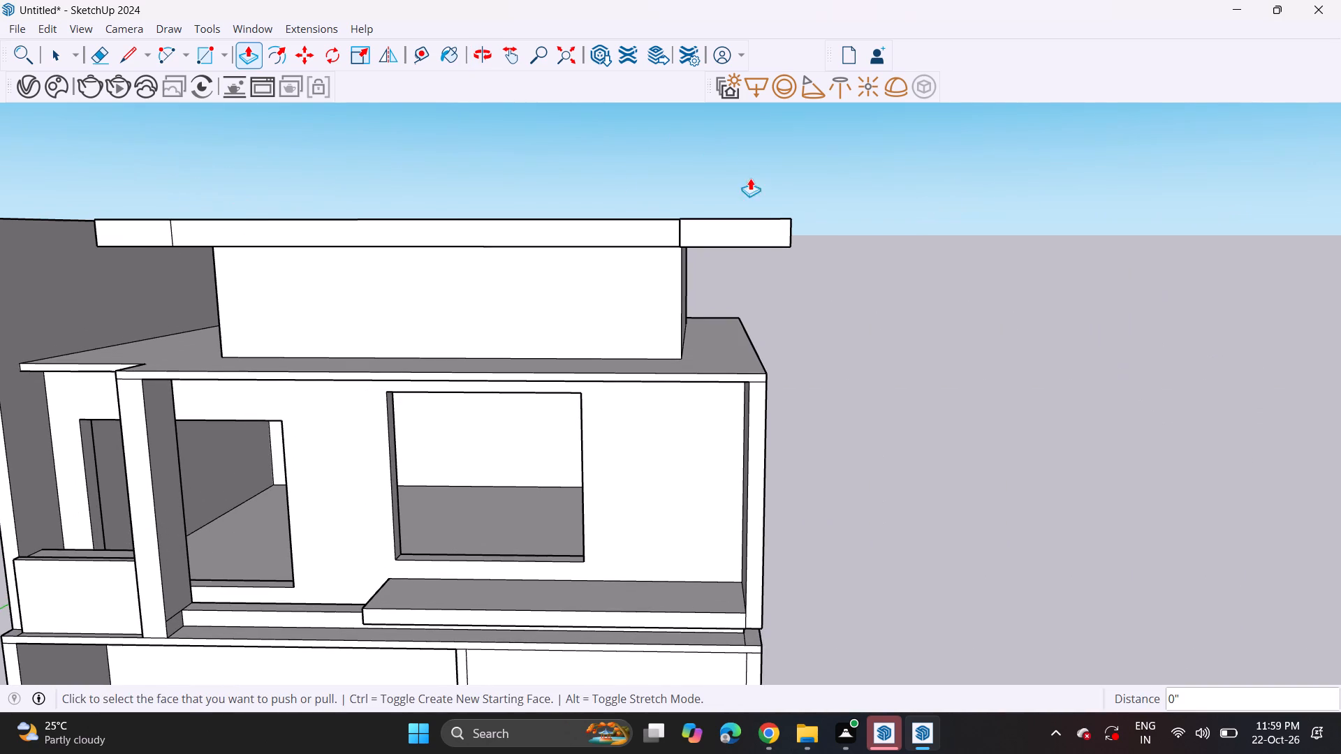
double_click(752, 232)
Push both side face segments of the roof band away from the tall wall inward by the same 1' 8 7/8".
middle_click_drag(726, 224, 461, 175)
scroll(569, 202, "up", 1)
double_click(707, 209)
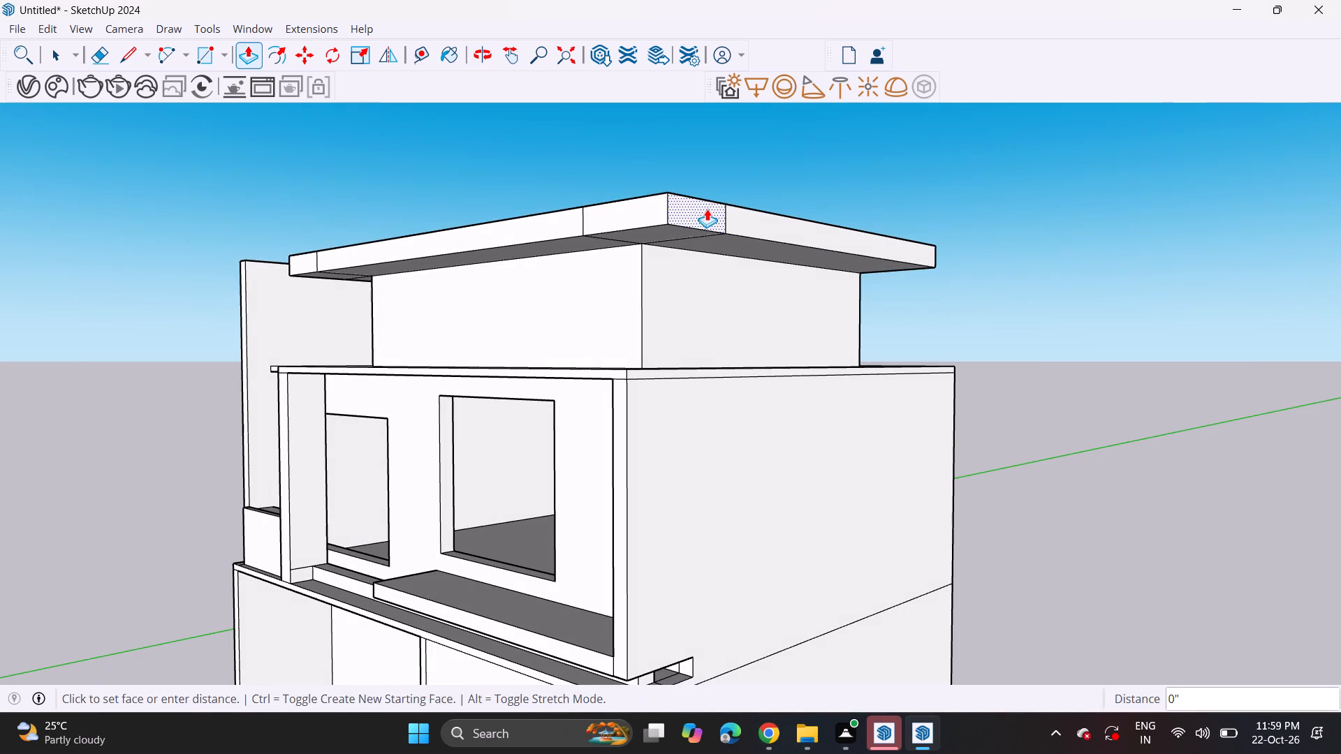
double_click(740, 210)
Erase the leftover seam lines on the overhanging roof's front face and on its underside at both front corners.
middle_click_drag(578, 240, 902, 206)
scroll(711, 230, "up", 1)
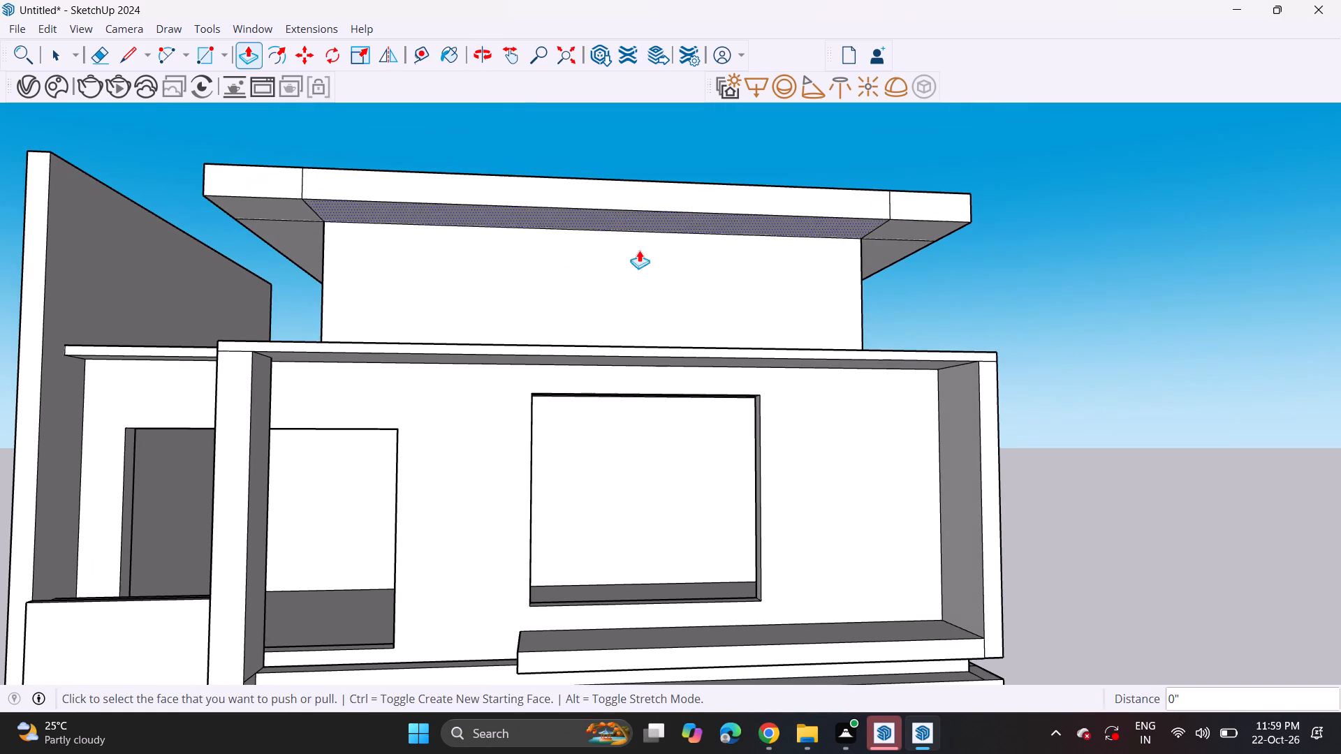
left_click(95, 61)
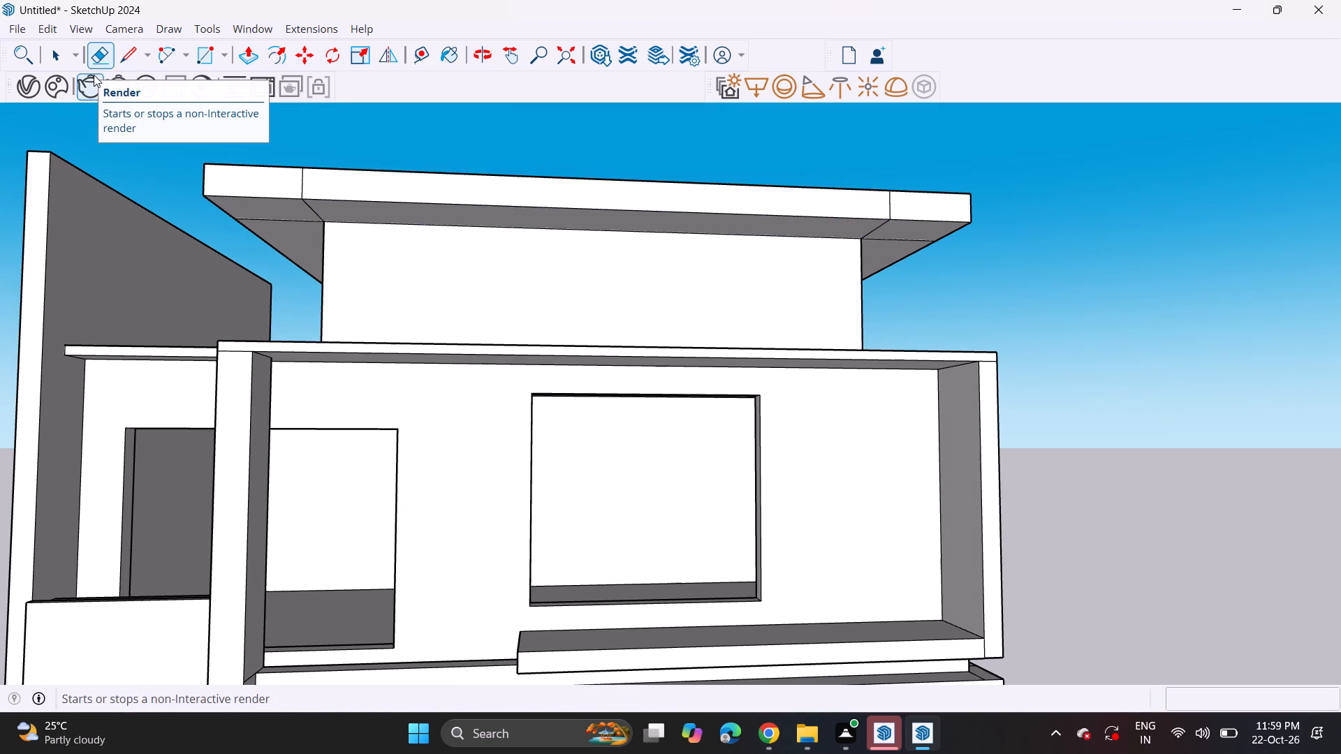
left_click(281, 221)
left_click(306, 205)
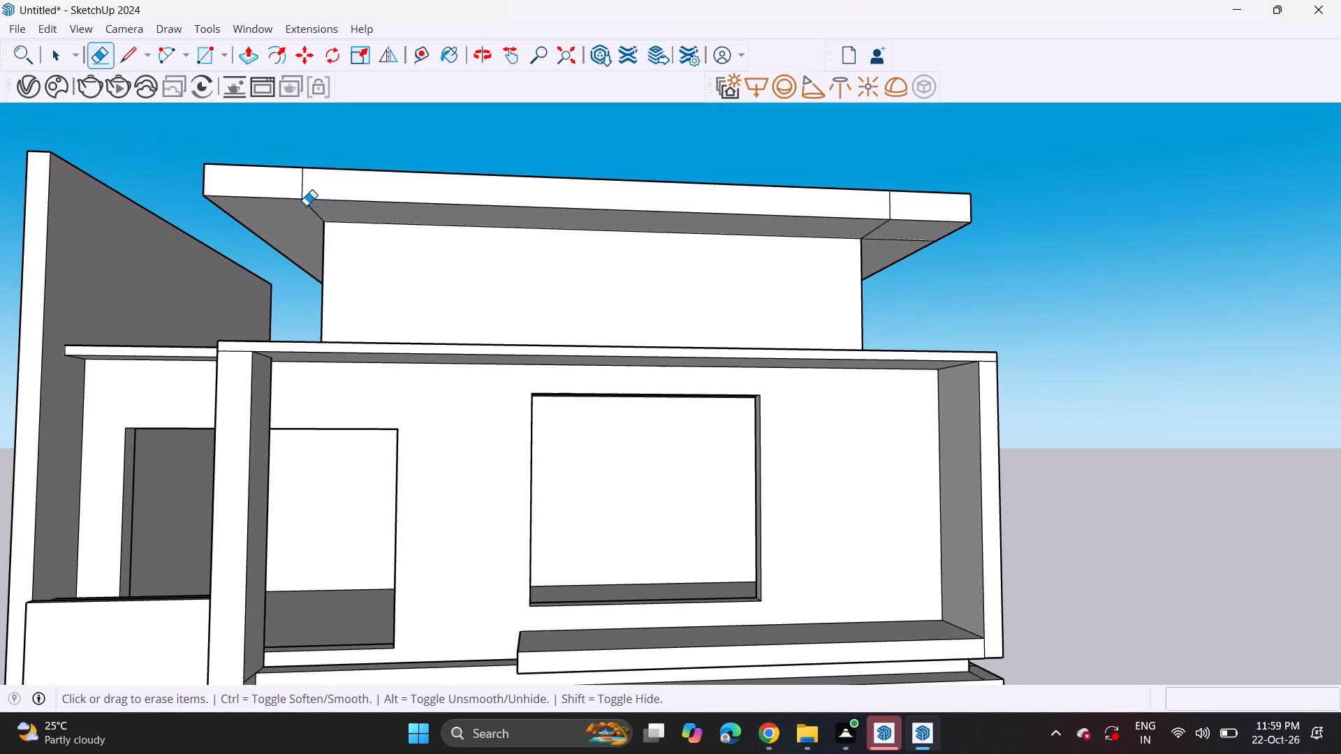
left_click(302, 187)
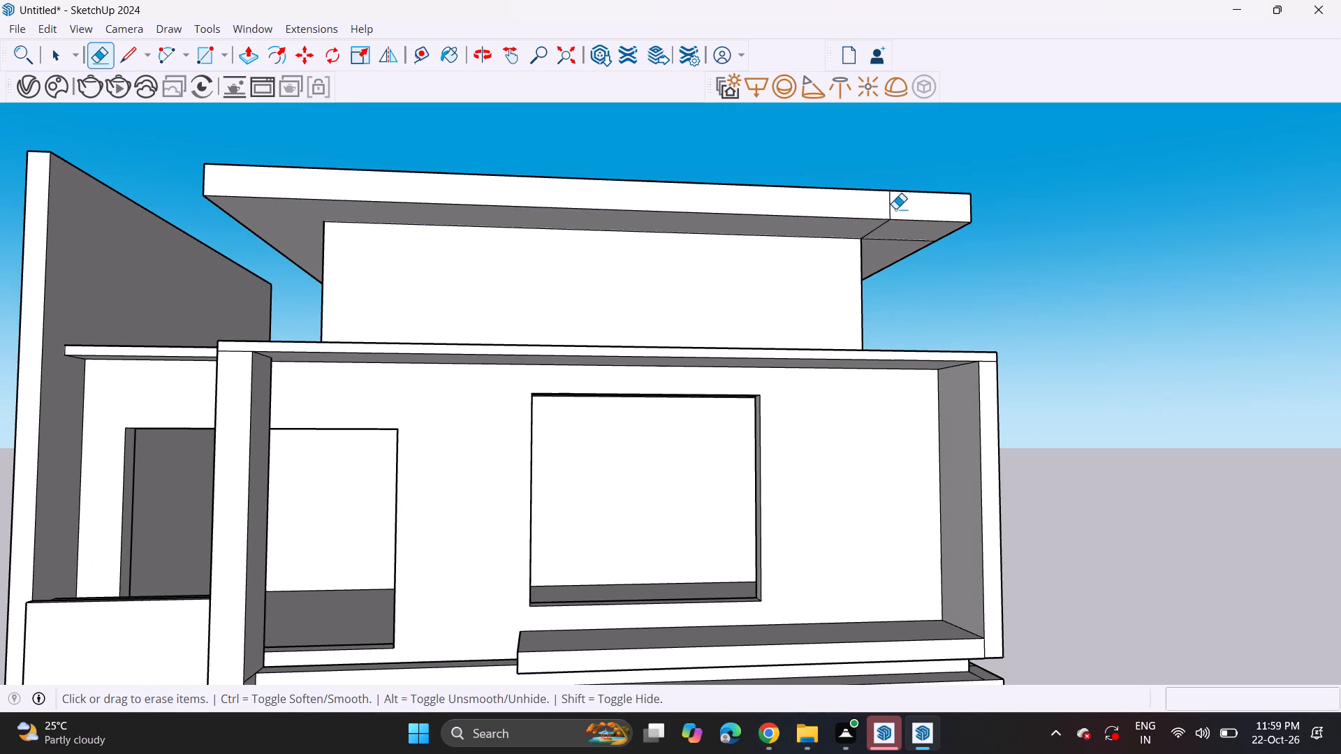
left_click(895, 209)
left_click(889, 205)
left_click(878, 227)
left_click(879, 235)
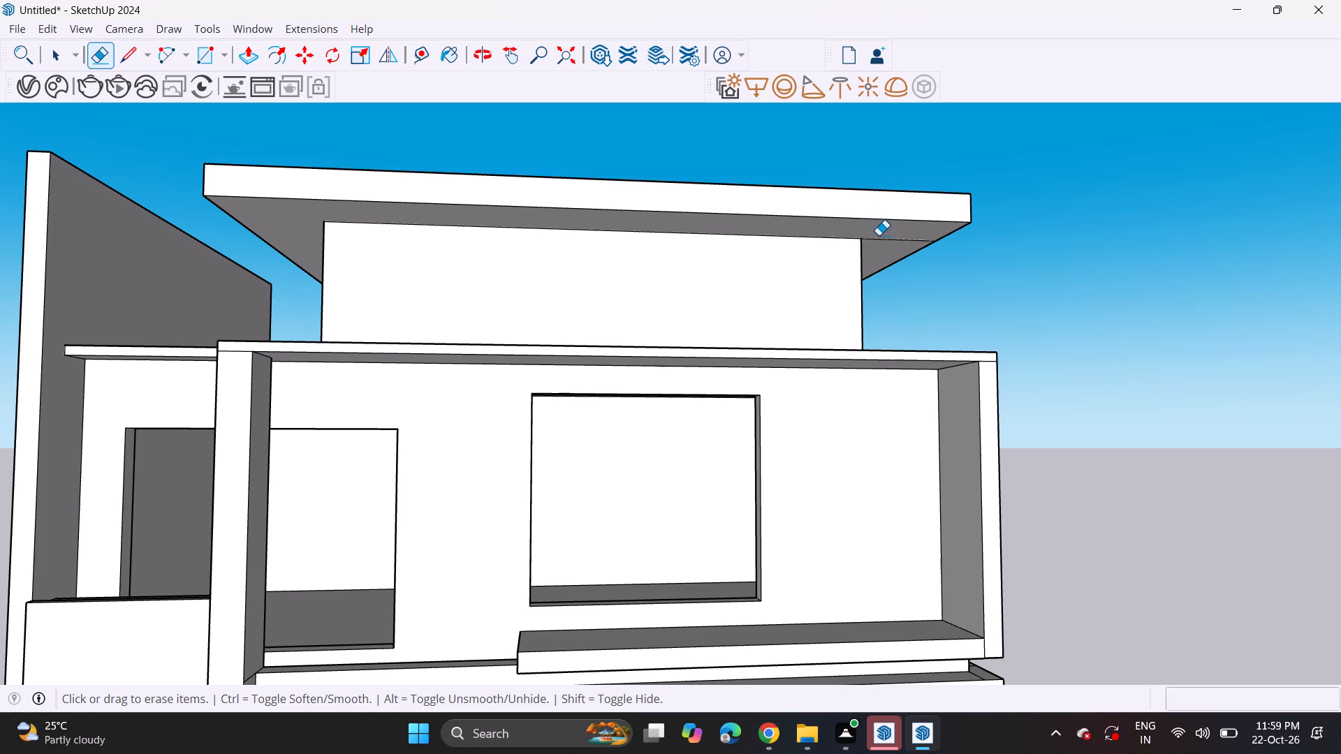
left_click(881, 236)
Draw a rectangle about 1' high and 40' 10 7/16" long across the roof's front face, inset from its top and bottom edges.
scroll(644, 263, "down", 4)
middle_click_drag(609, 246, 603, 253)
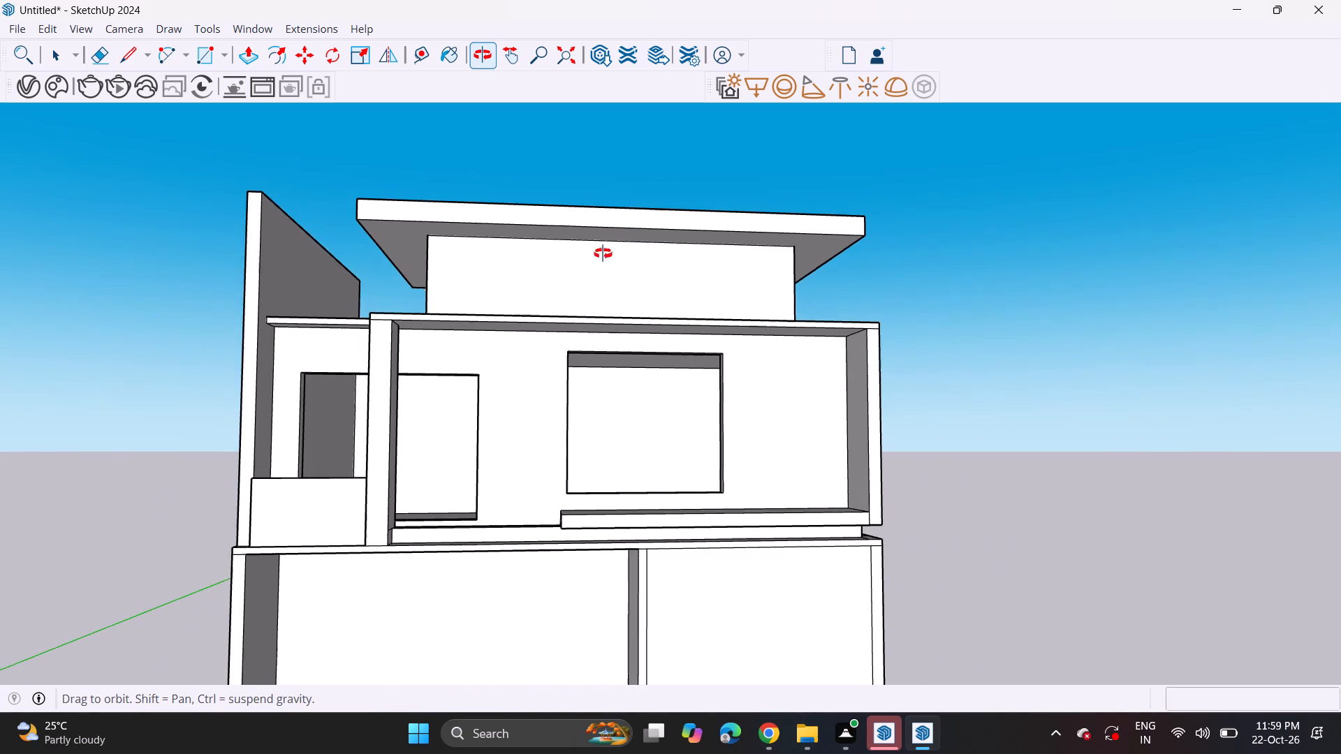
middle_click_drag(603, 253, 534, 302)
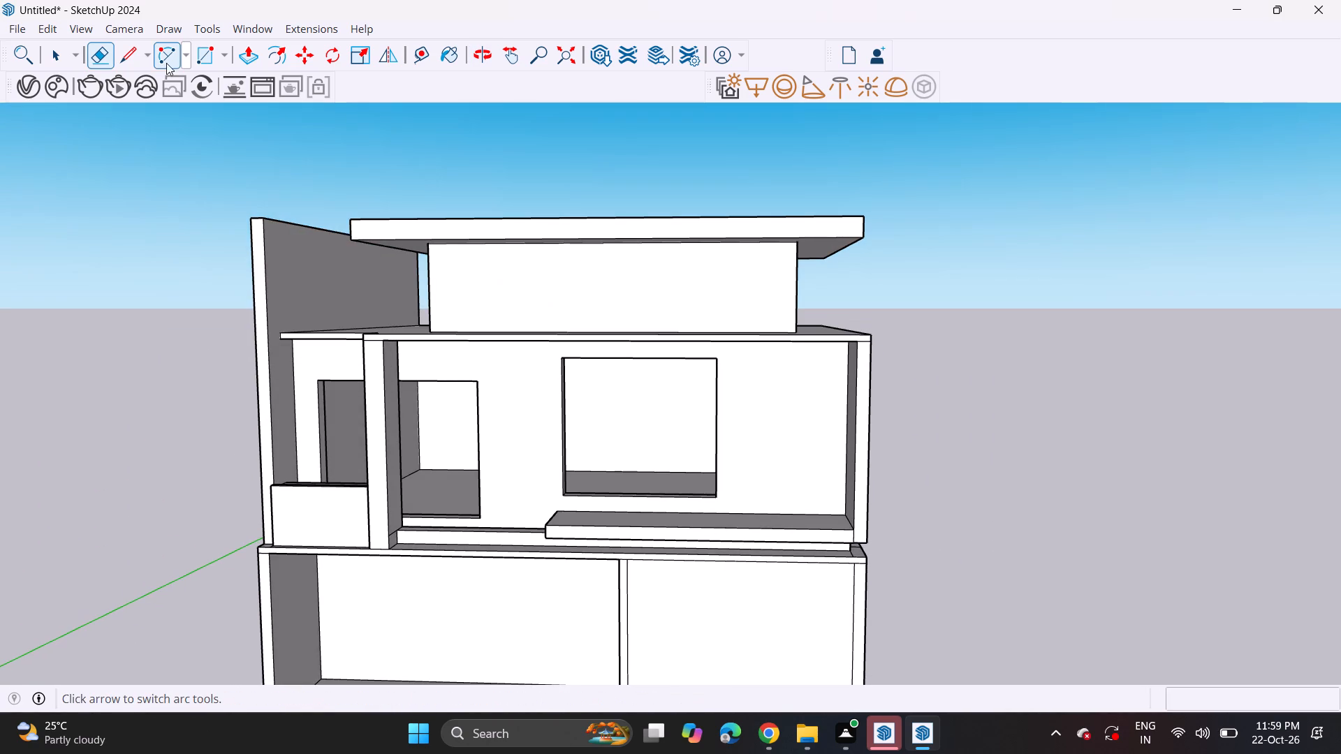
left_click(220, 50)
left_click(200, 57)
scroll(320, 165, "up", 9)
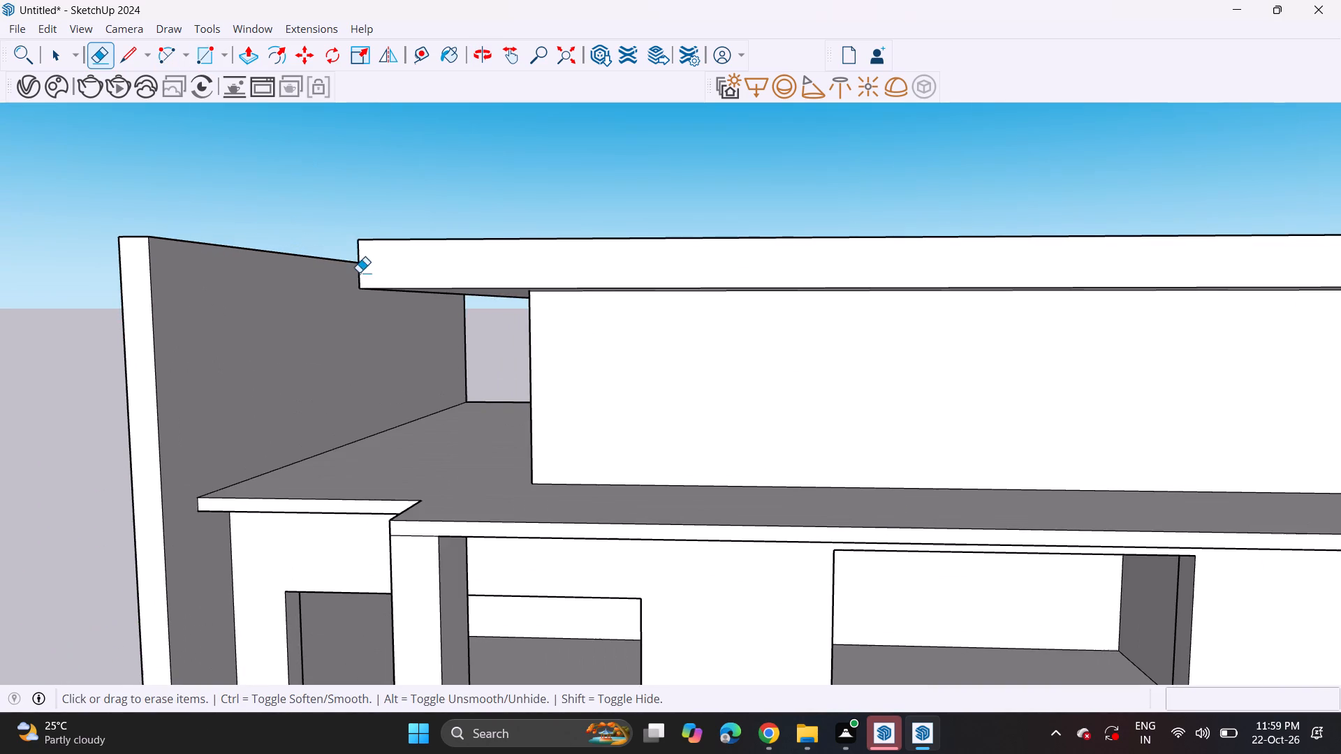
left_click(199, 49)
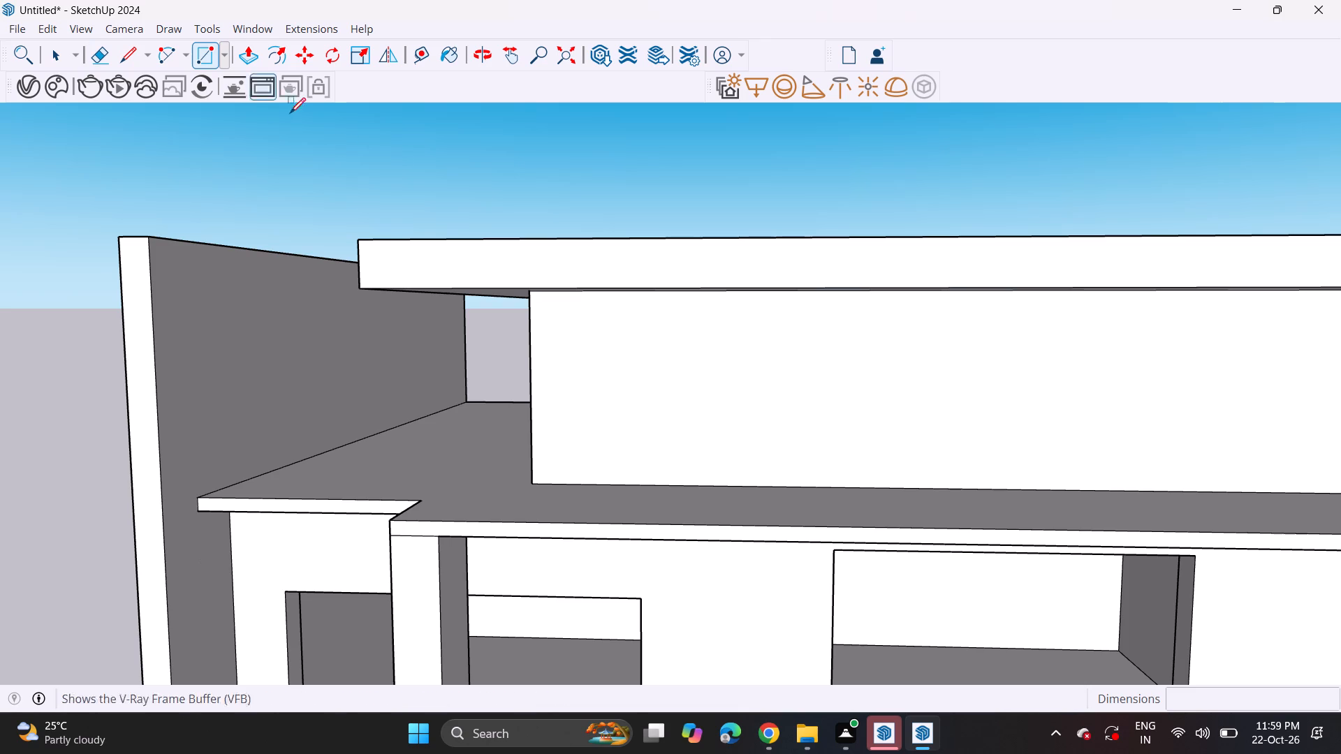
scroll(353, 258, "up", 6)
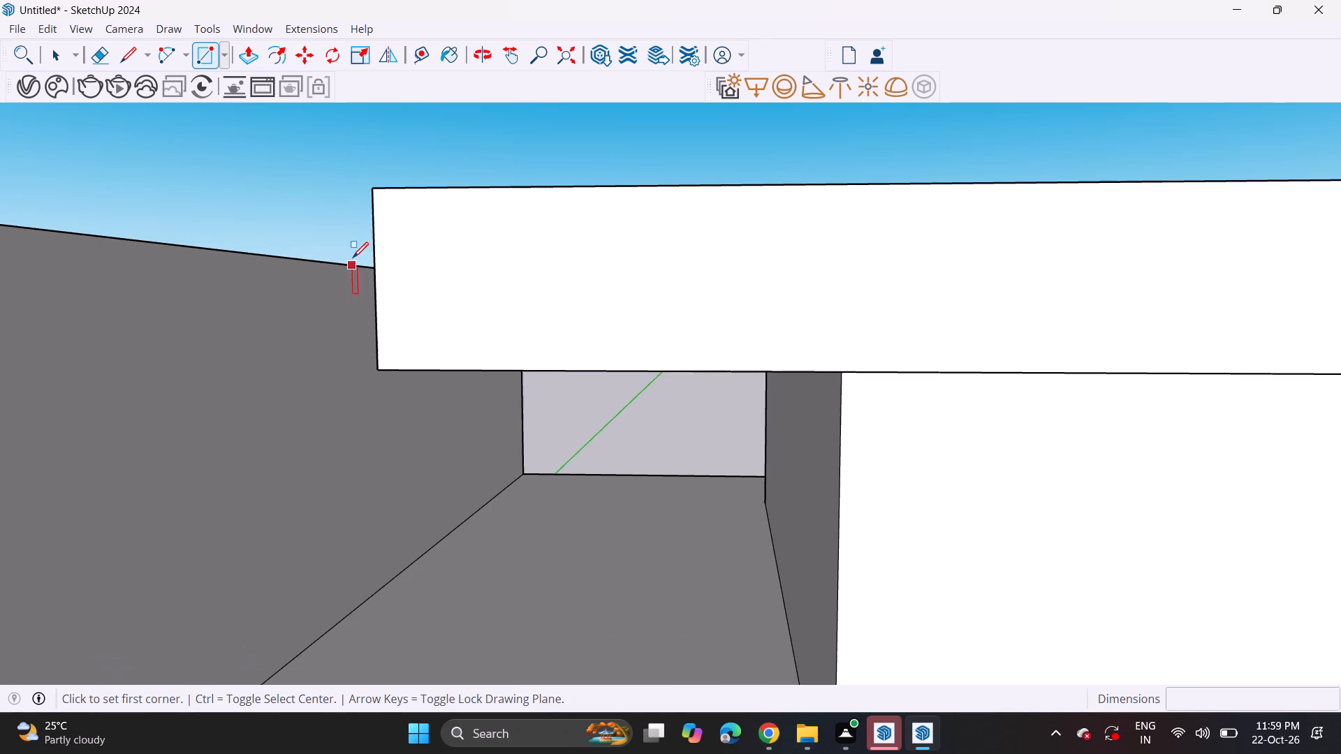
left_click(375, 221)
scroll(401, 263, "down", 6)
scroll(458, 271, "down", 6)
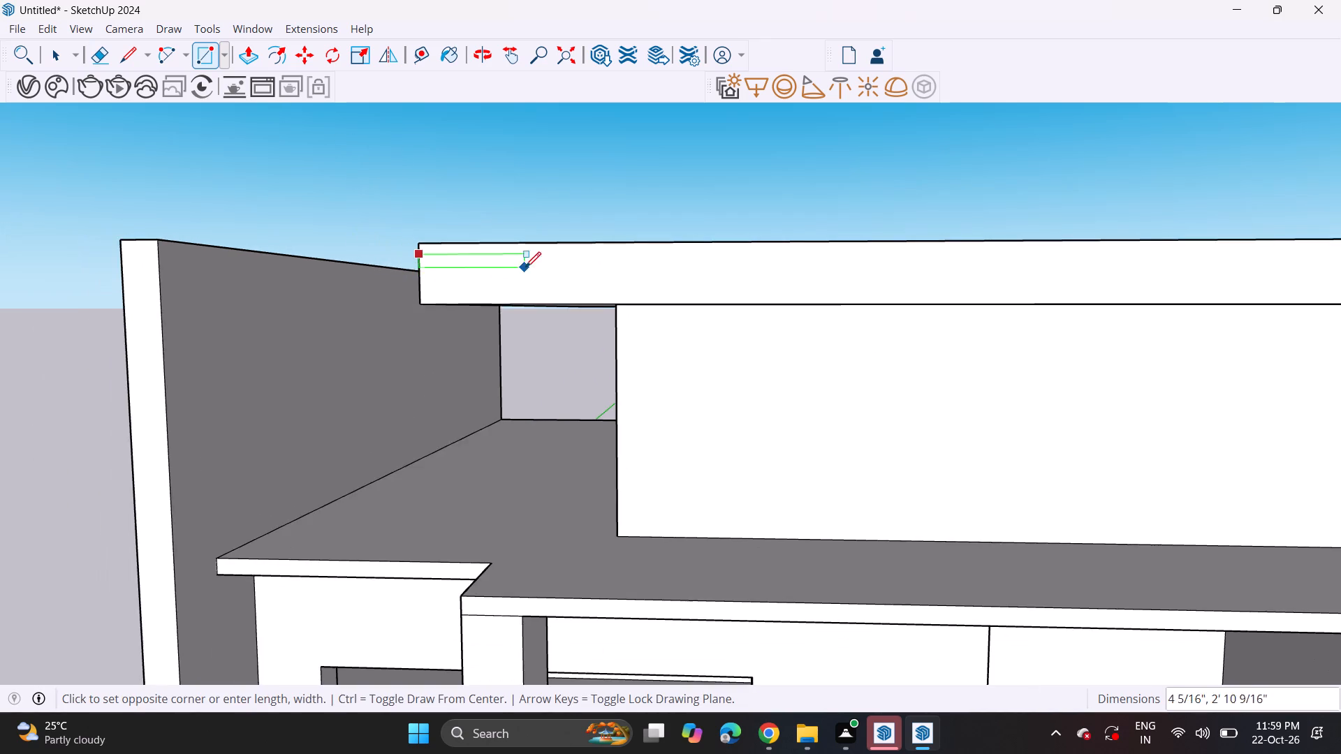
middle_click_drag(525, 267, 0, 262)
scroll(560, 286, "down", 6)
middle_click_drag(714, 272, 306, 306, "shift")
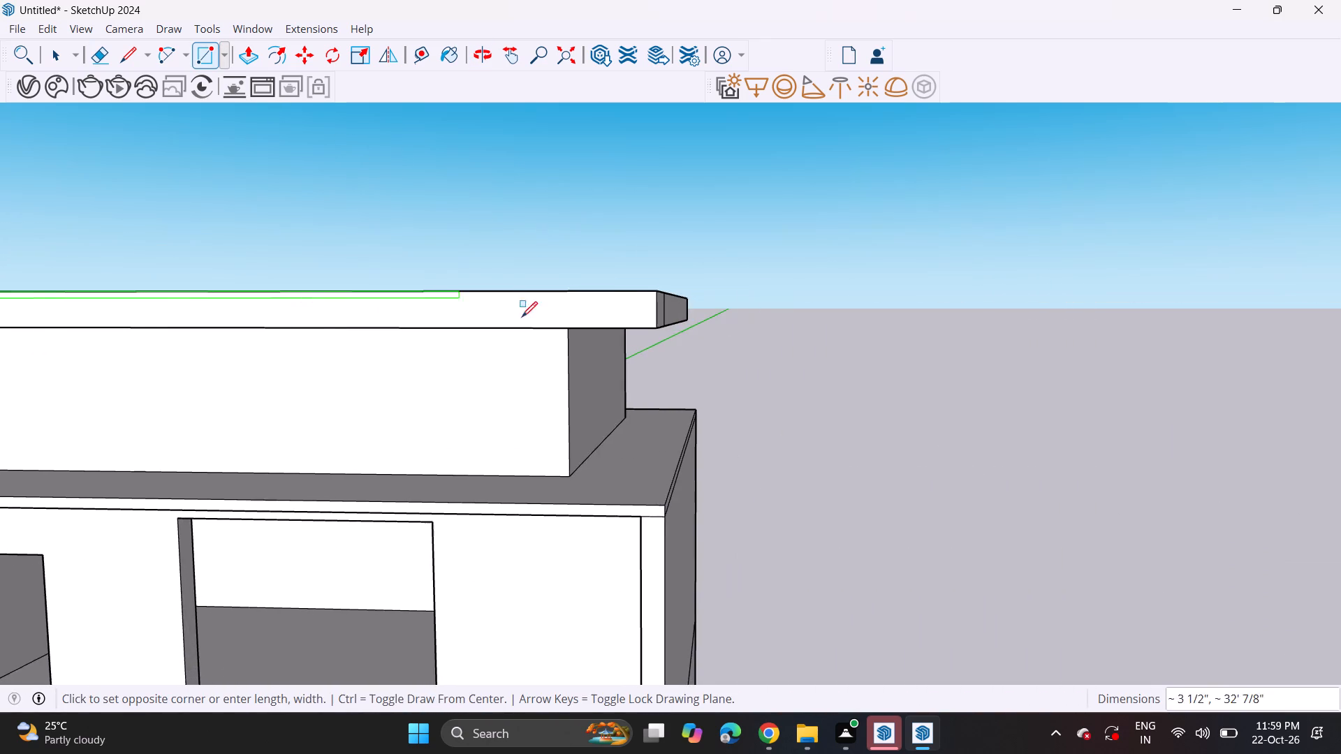
scroll(613, 317, "up", 8)
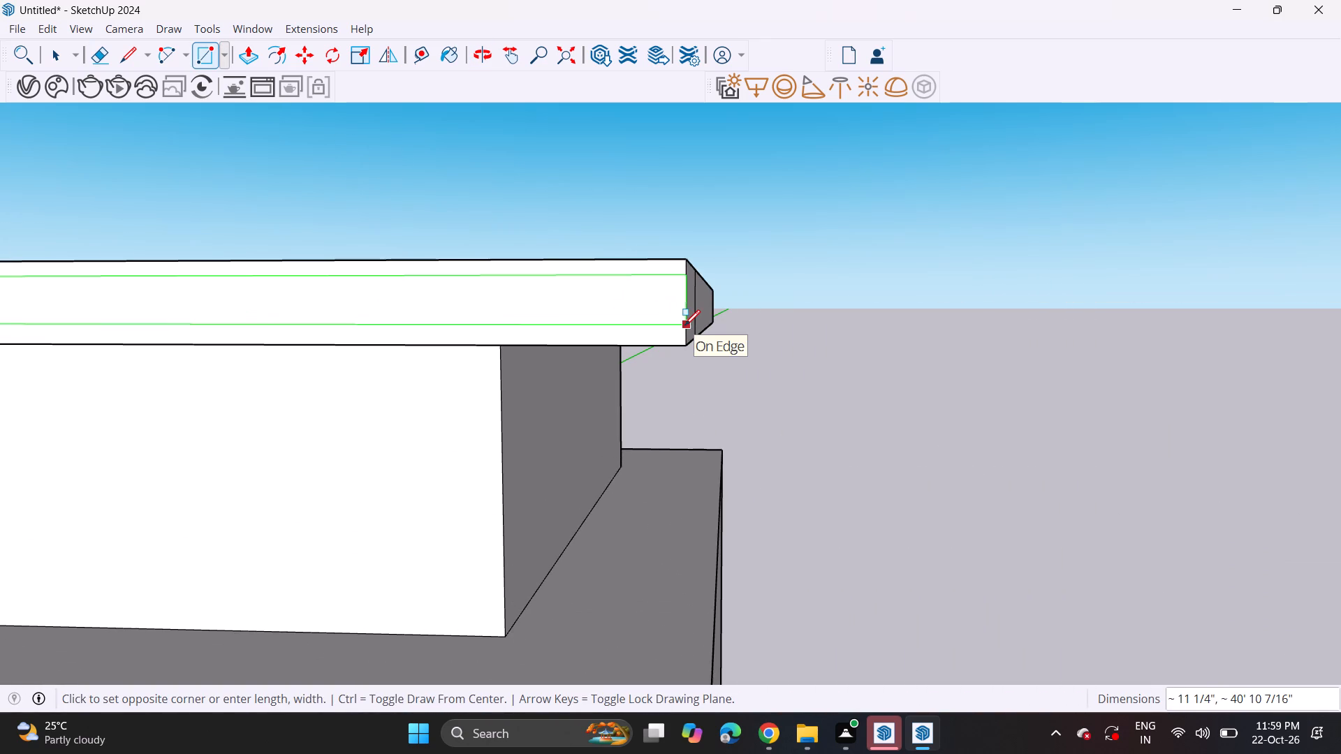
left_click(685, 329)
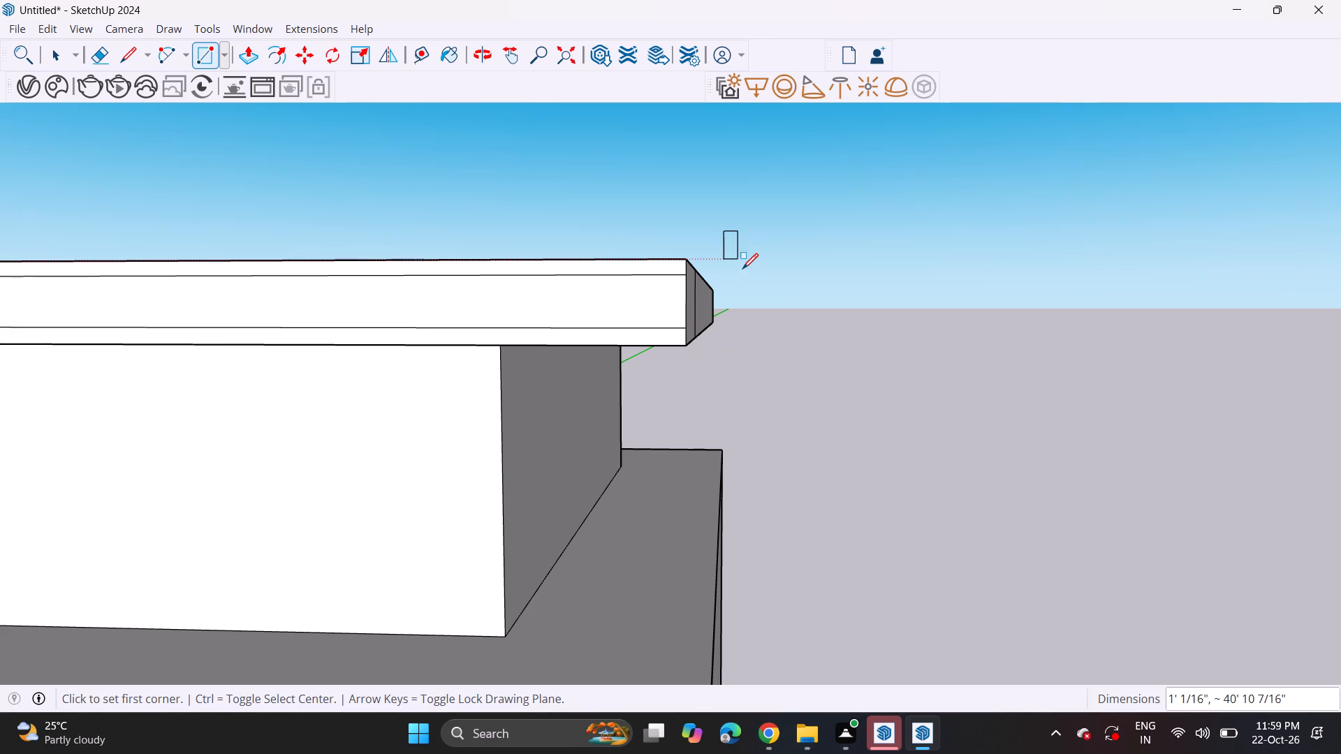
Erase the vertical seam line on the roof's side face away from the tall wall.
scroll(756, 235, "down", 5)
middle_click_drag(749, 245, 364, 279)
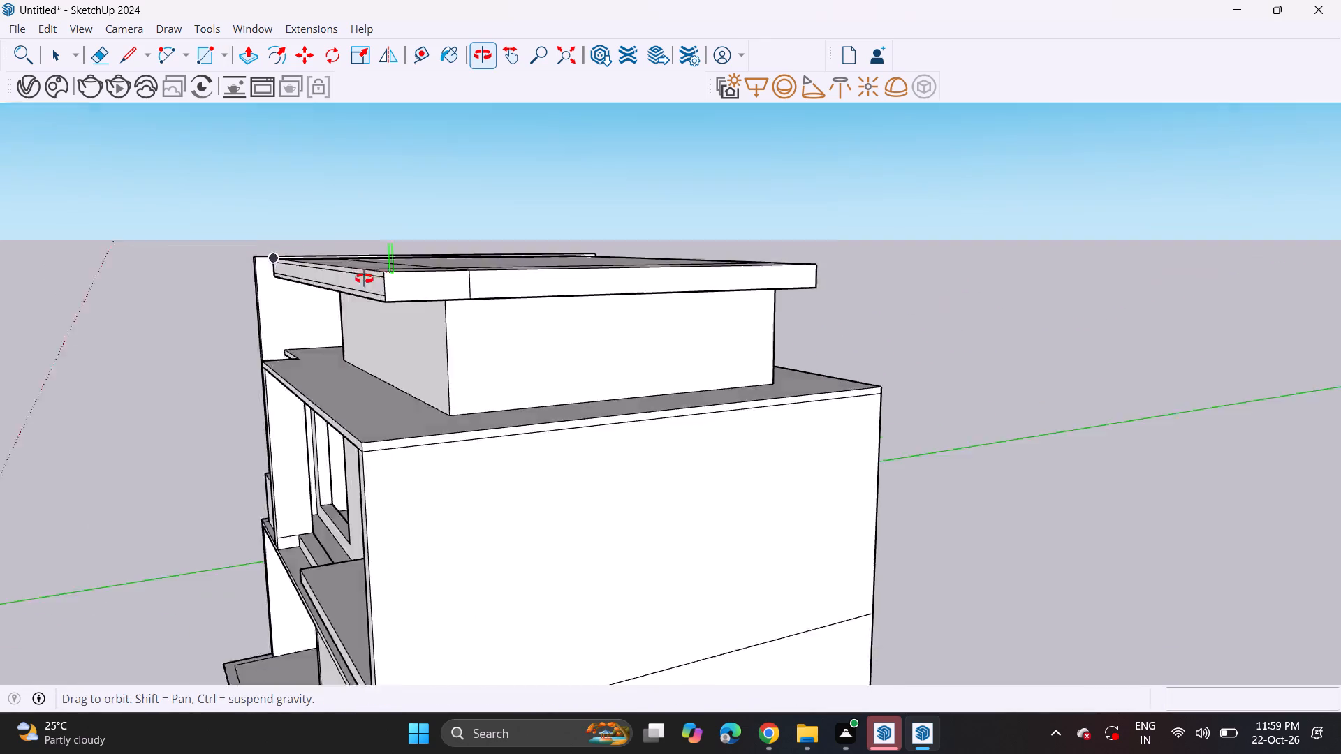
middle_click_drag(364, 279, 183, 307)
left_click(95, 64)
scroll(410, 281, "up", 4)
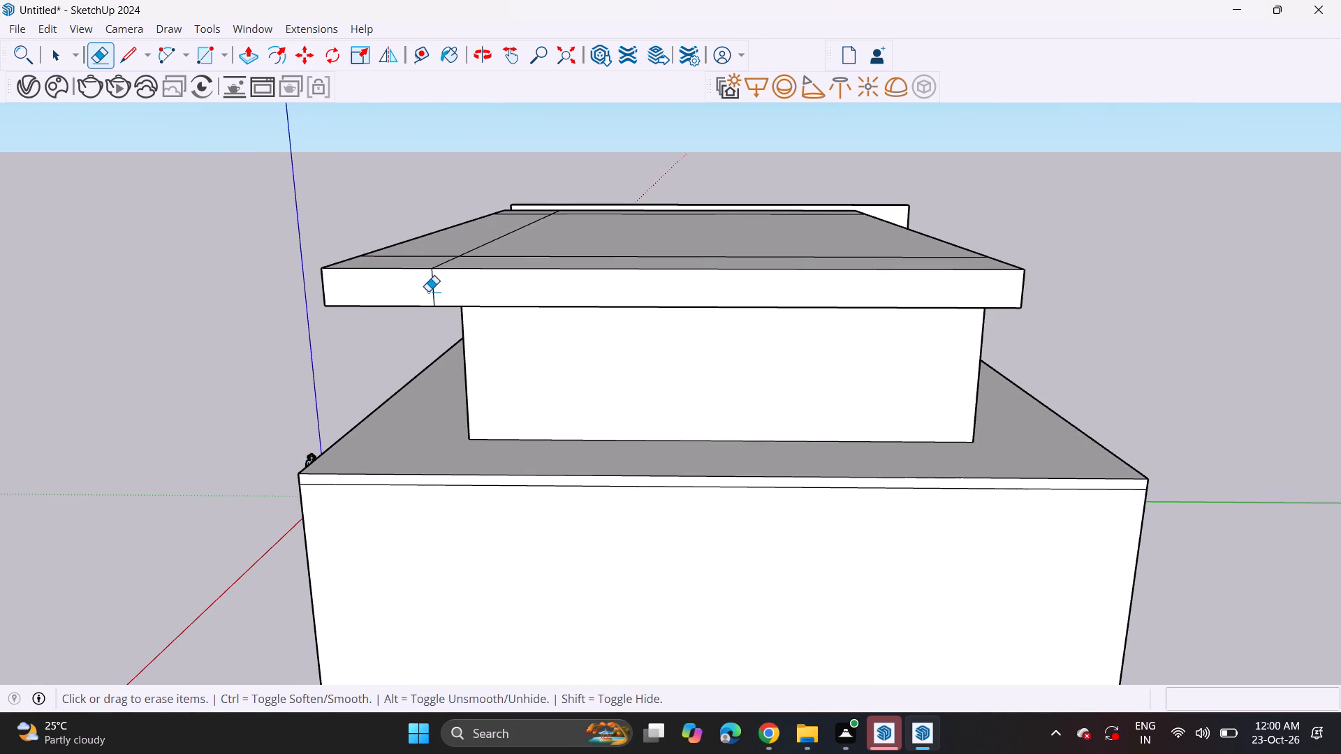
left_click(433, 290)
Draw a rectangle about 11 3/8" high and 29' 11 9/16" long across that side face, starting from the front strip's upper corner.
left_click(200, 59)
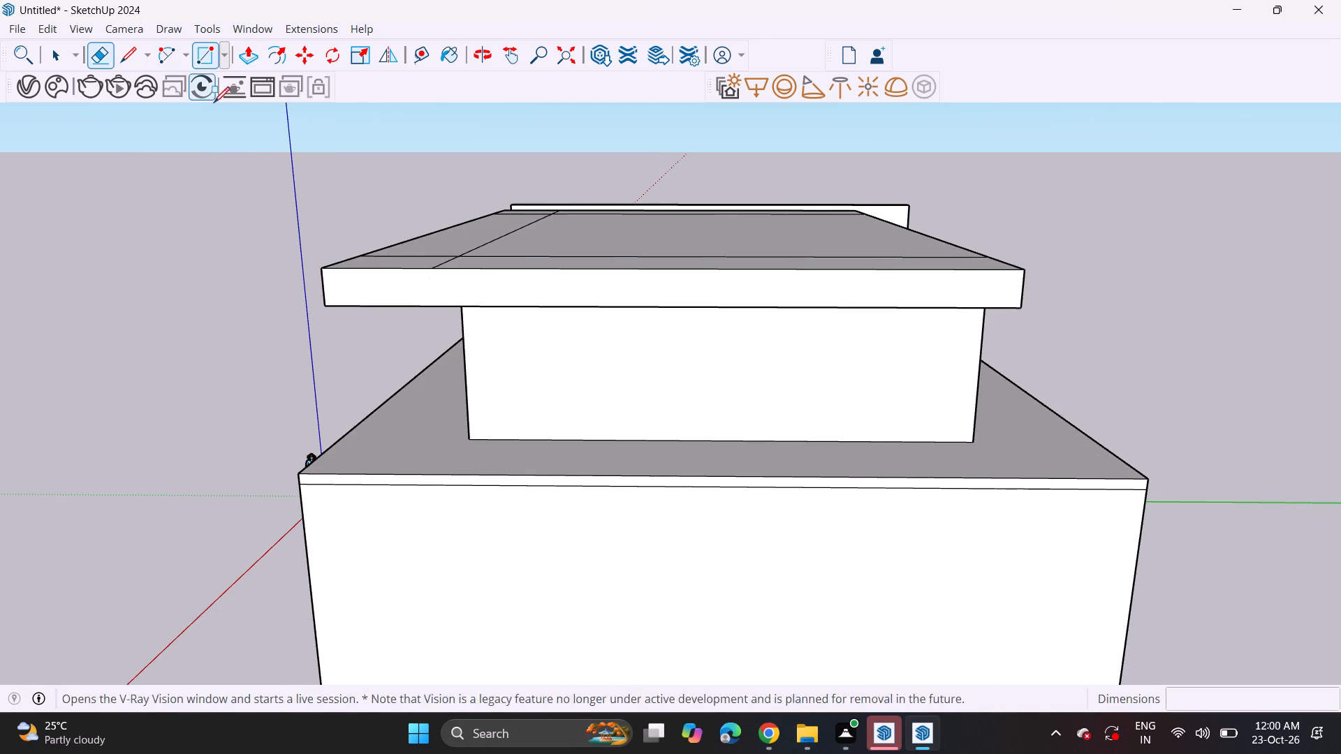
middle_click_drag(213, 144, 404, 113)
scroll(678, 231, "up", 3)
left_click(730, 205)
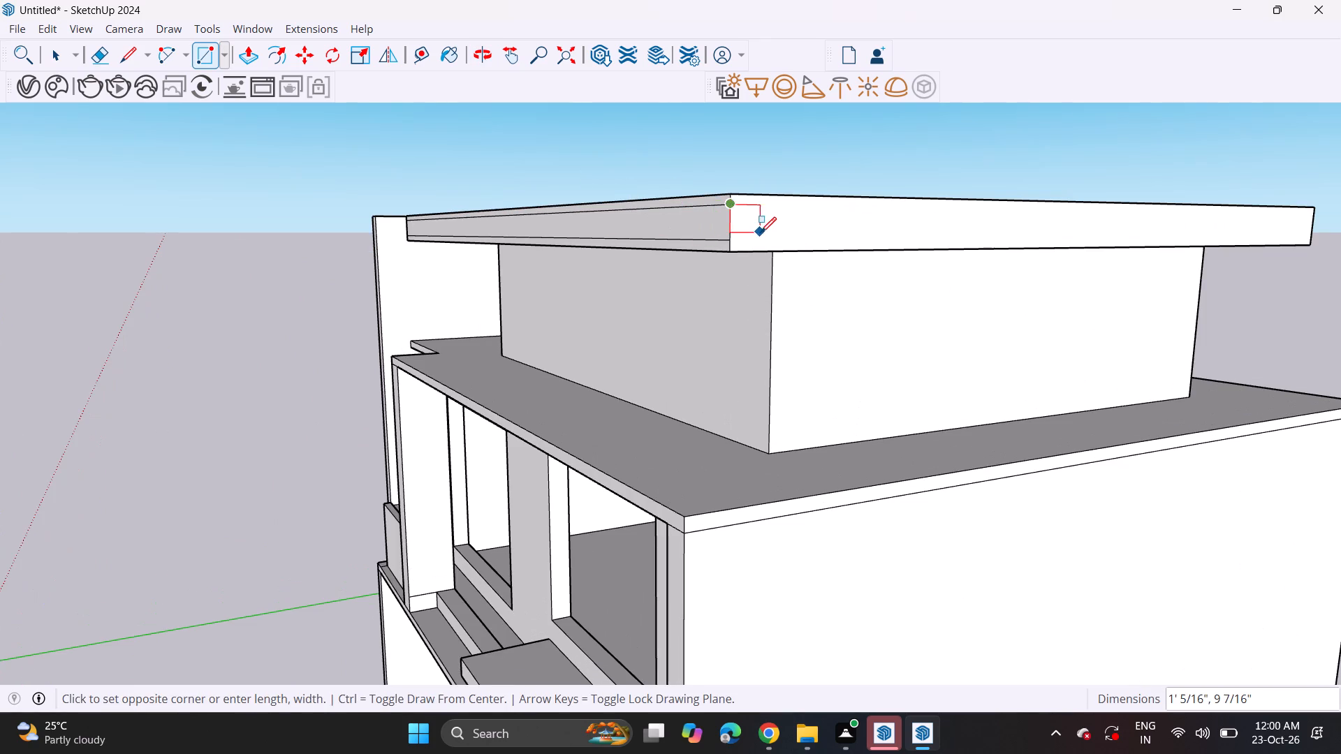
scroll(761, 232, "down", 5)
scroll(761, 232, "up", 1)
middle_click_drag(752, 232, 364, 234)
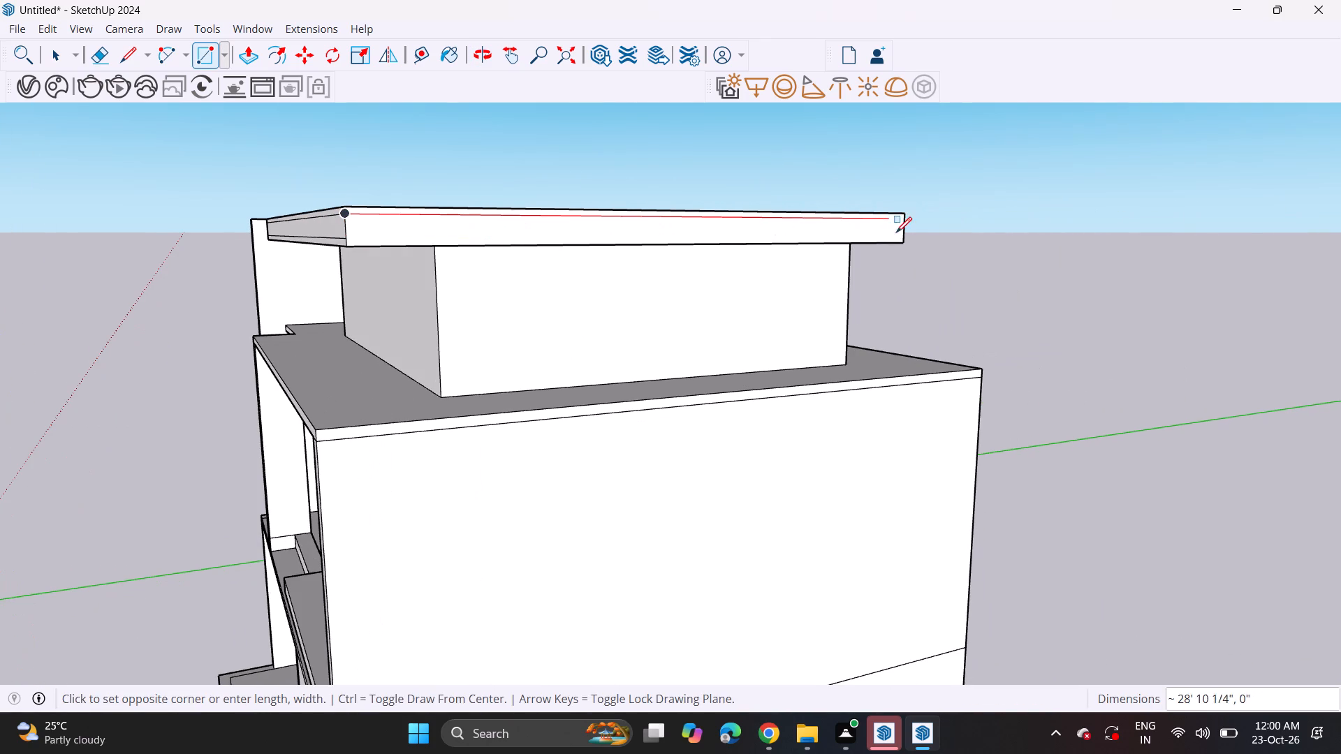
scroll(903, 234, "up", 4)
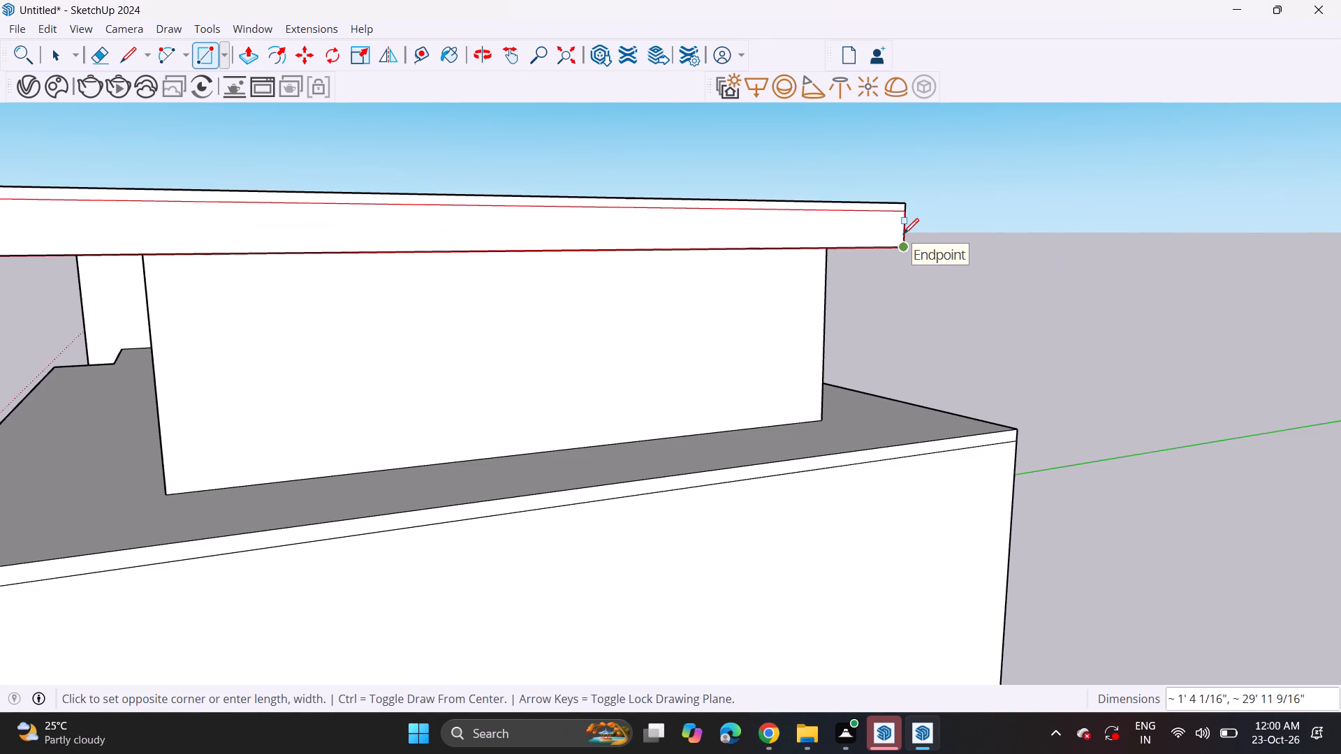
scroll(903, 235, "up", 10)
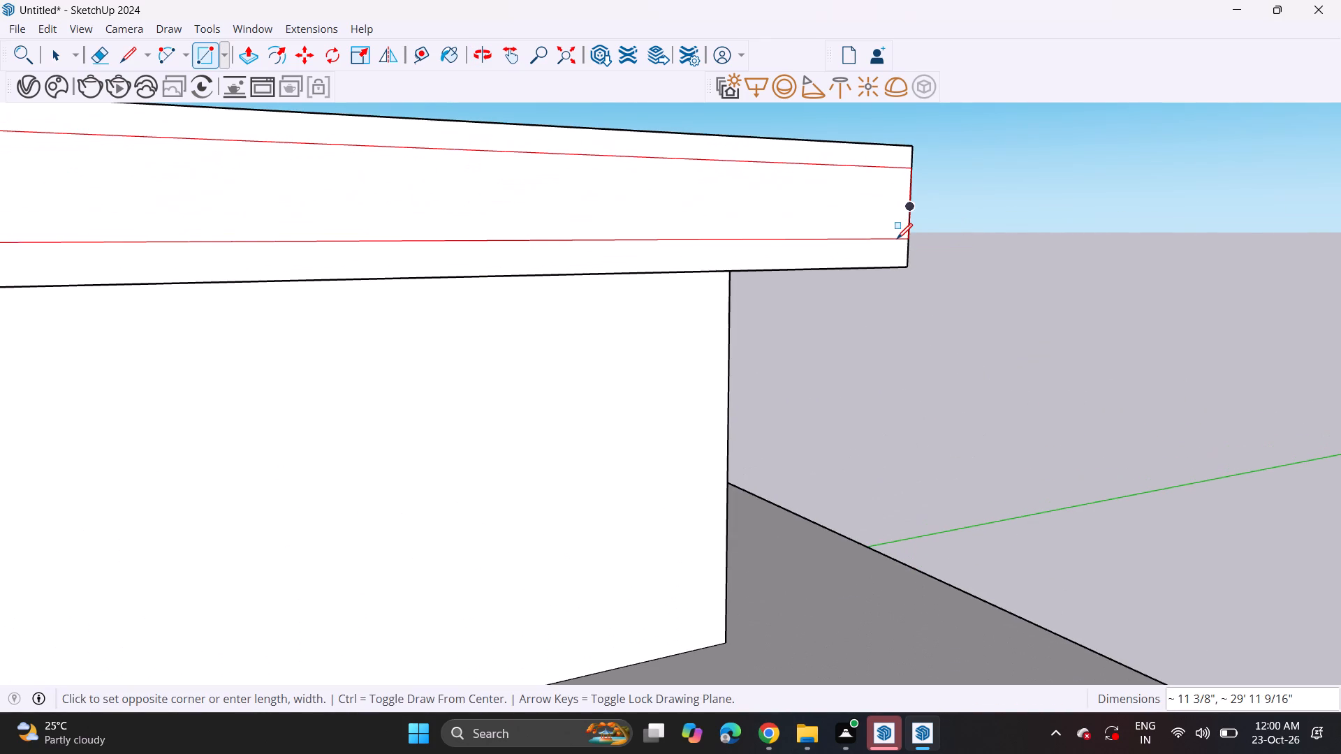
left_click(904, 239)
Erase the vertical seam line on the roof's side face toward the tall wall.
scroll(724, 263, "down", 20)
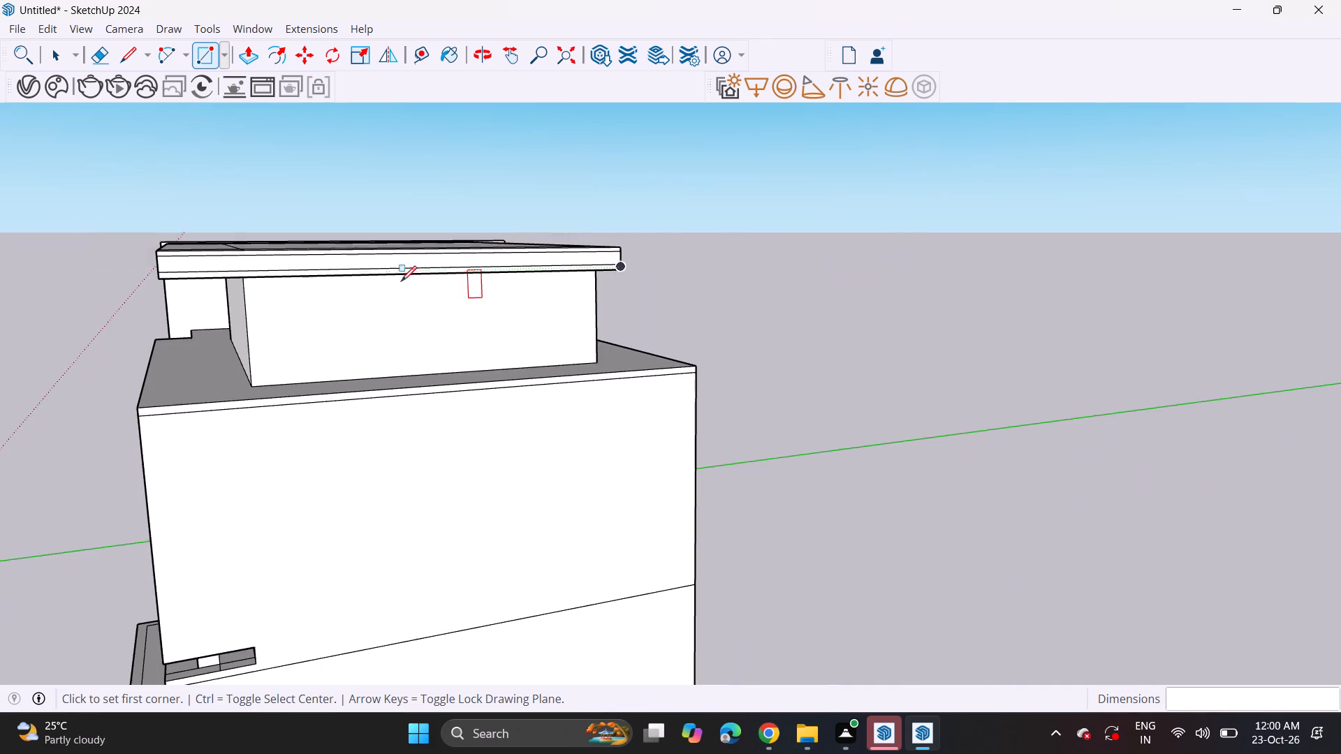
middle_click_drag(161, 289, 814, 297)
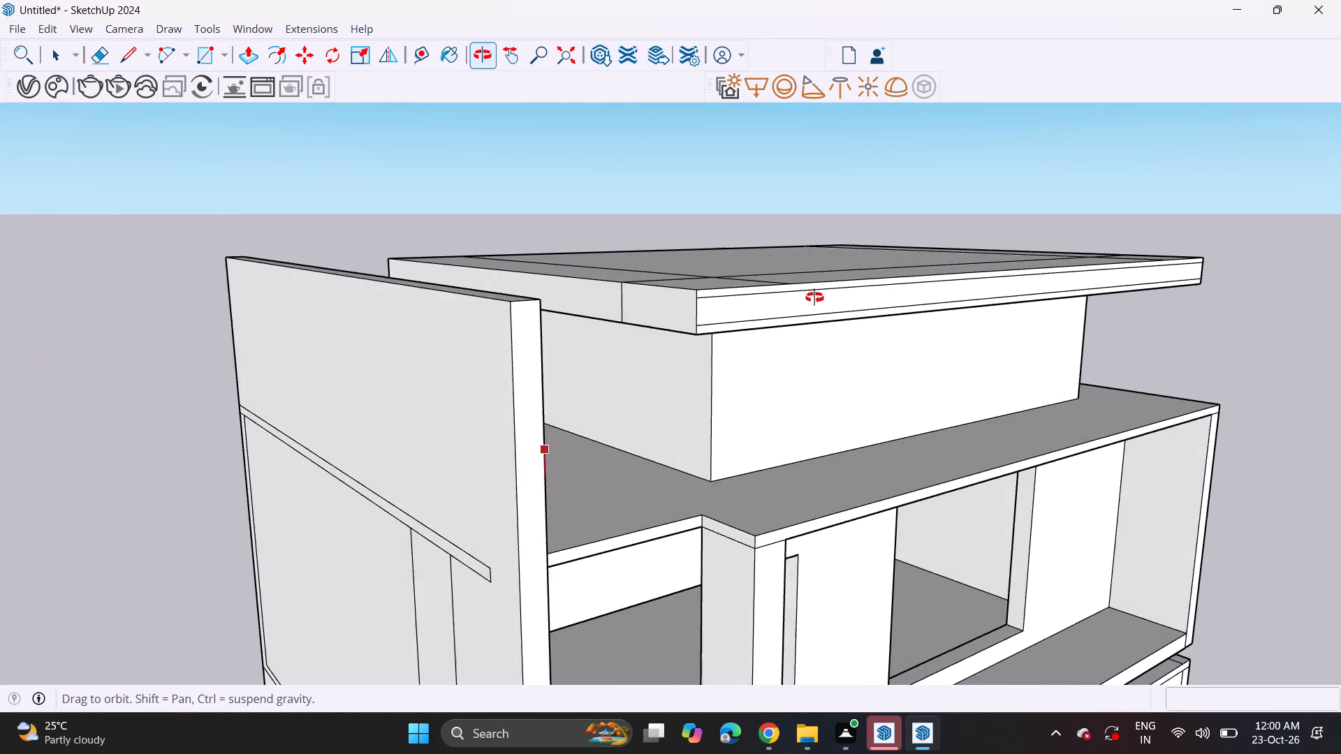
middle_click_drag(814, 297, 815, 297)
left_click(98, 59)
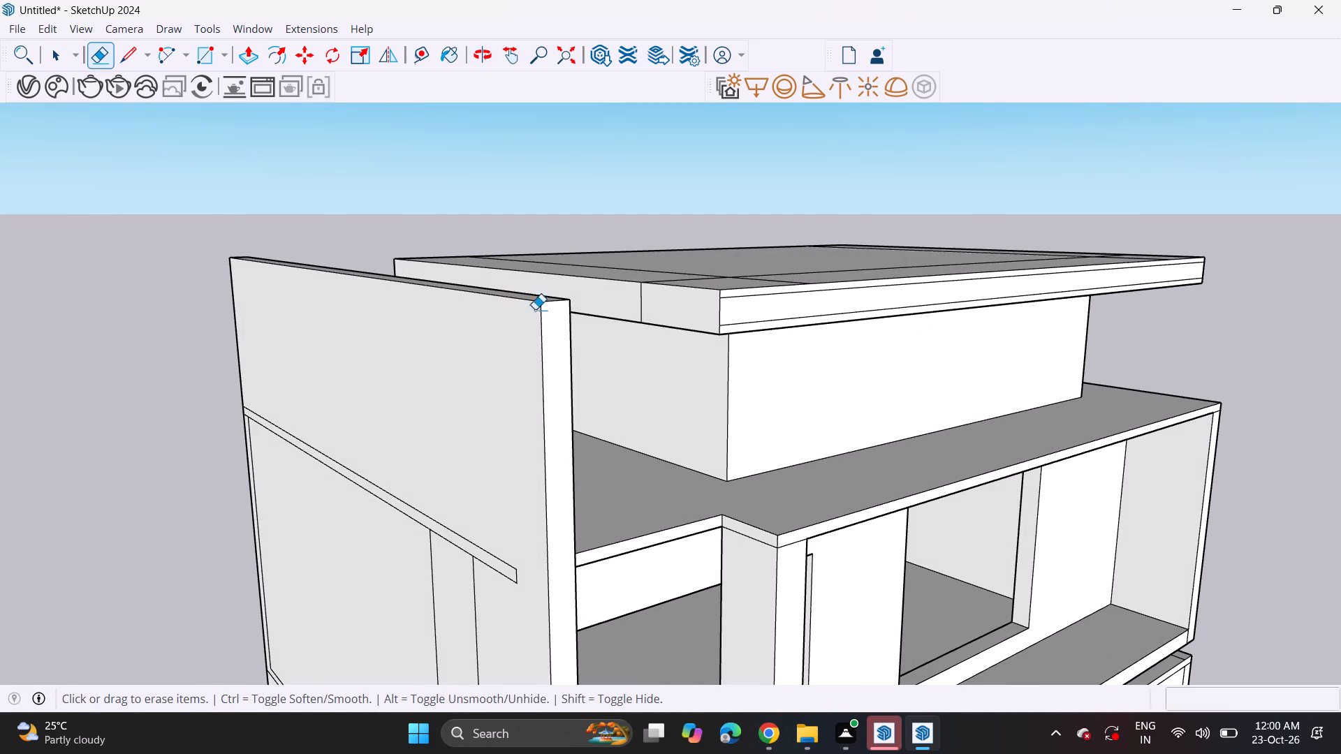
left_click(647, 300)
left_click(635, 298)
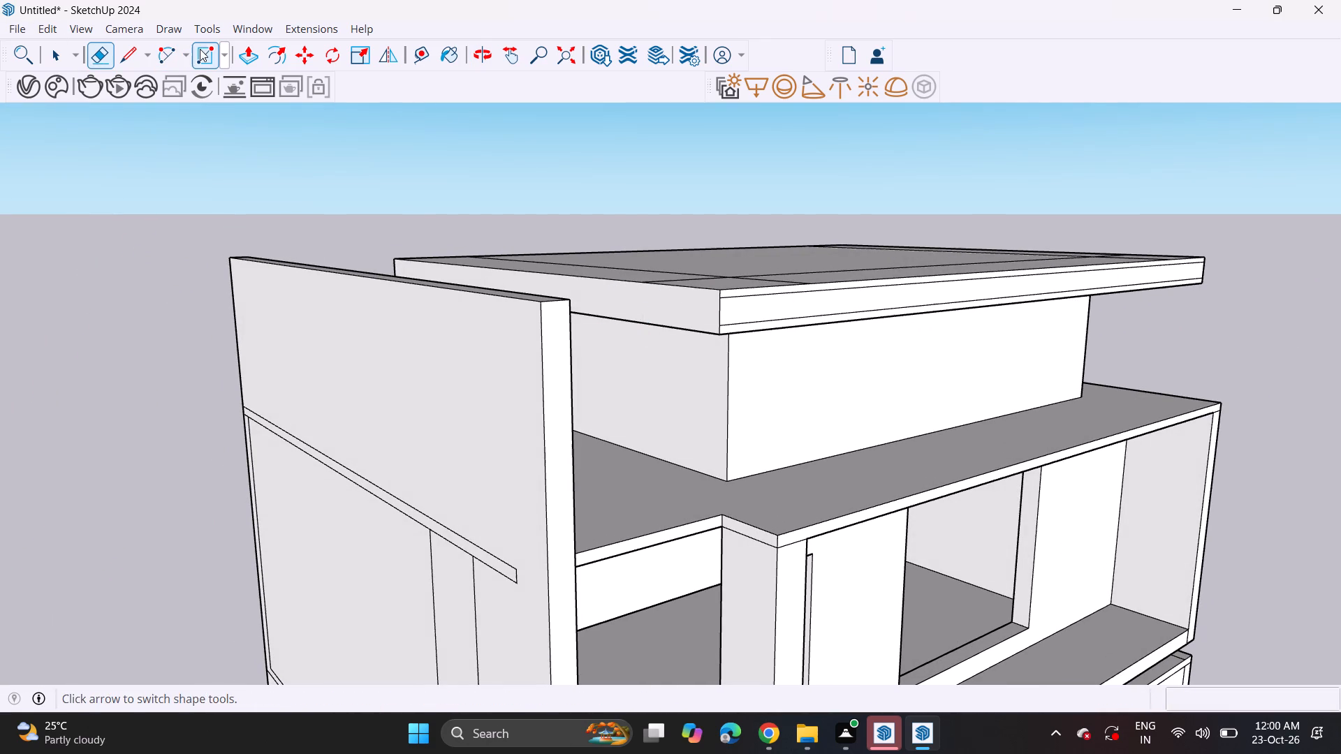
Draw a matching rectangle about 29' 11 9/16" long across the roof's side face toward the tall wall, from the front strip's upper corner.
left_click(201, 49)
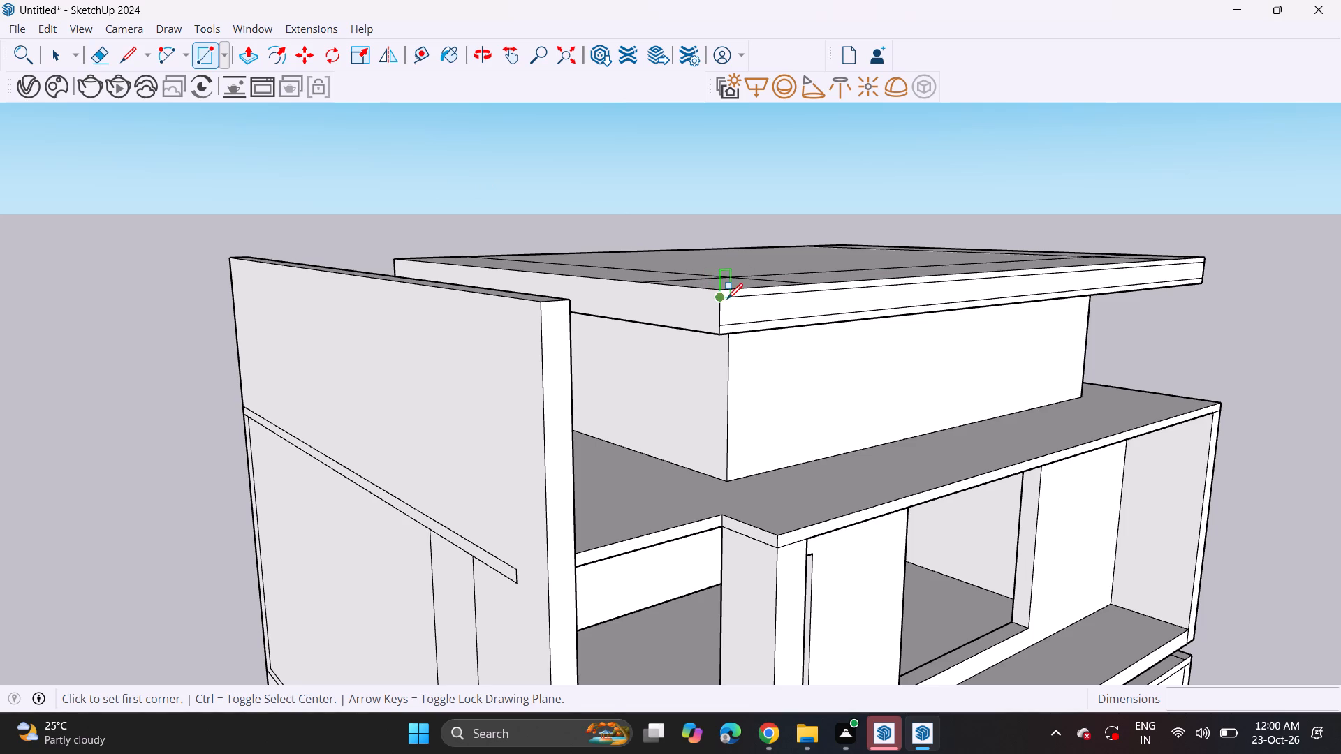
left_click(725, 299)
middle_click_drag(378, 268, 341, 268)
scroll(396, 256, "up", 4)
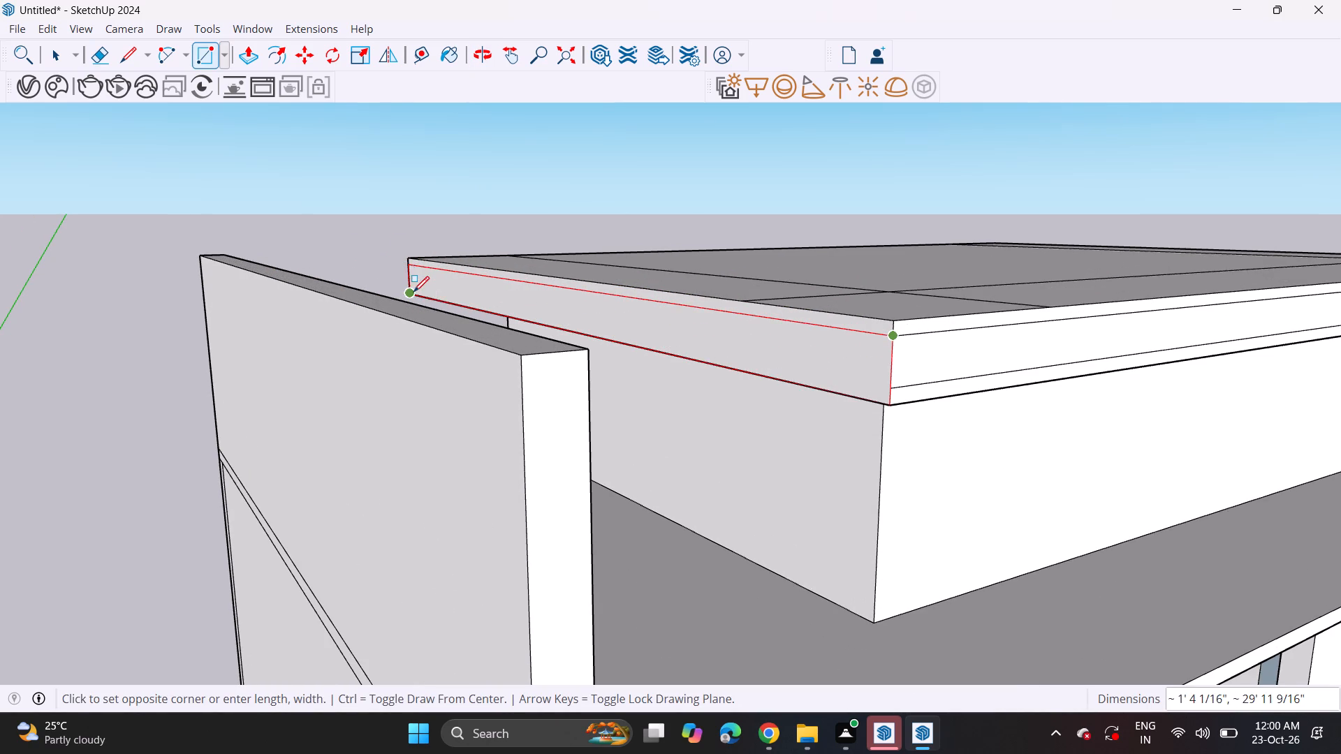
scroll(411, 280, "up", 4)
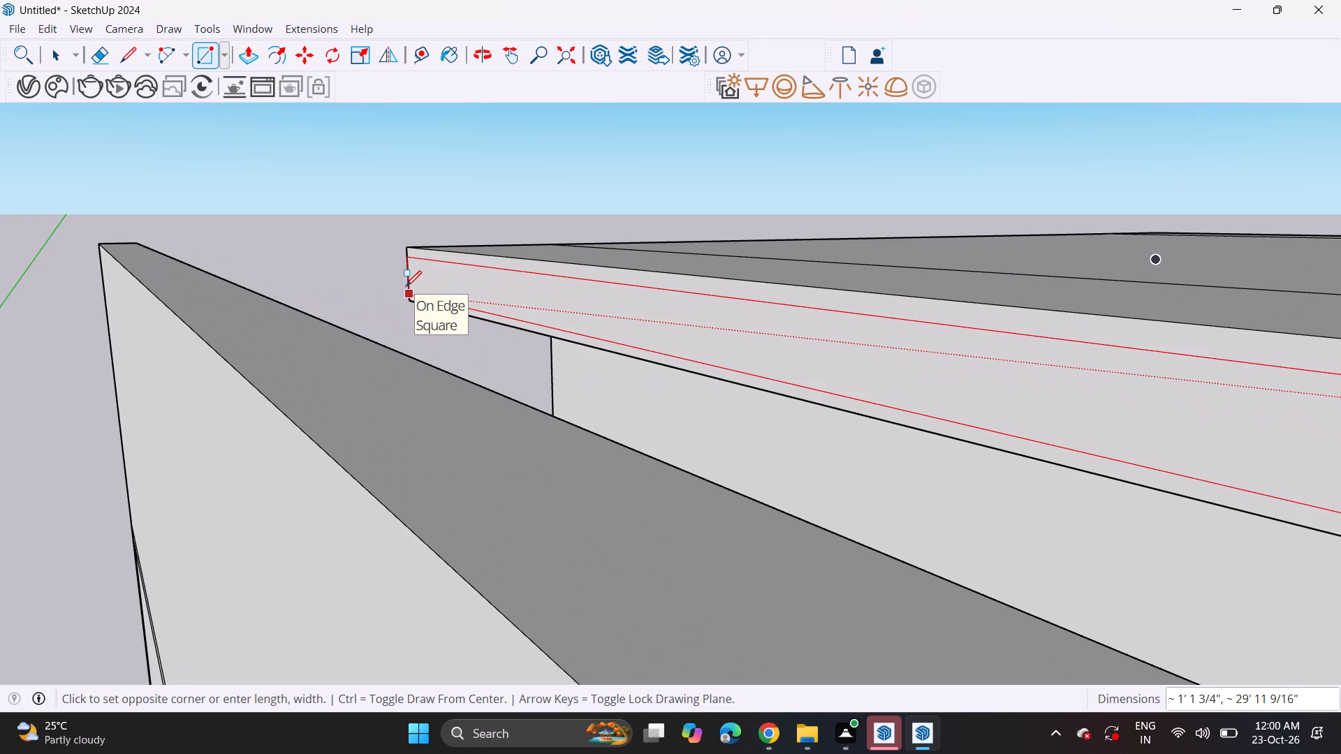
left_click(406, 288)
scroll(435, 259, "down", 6)
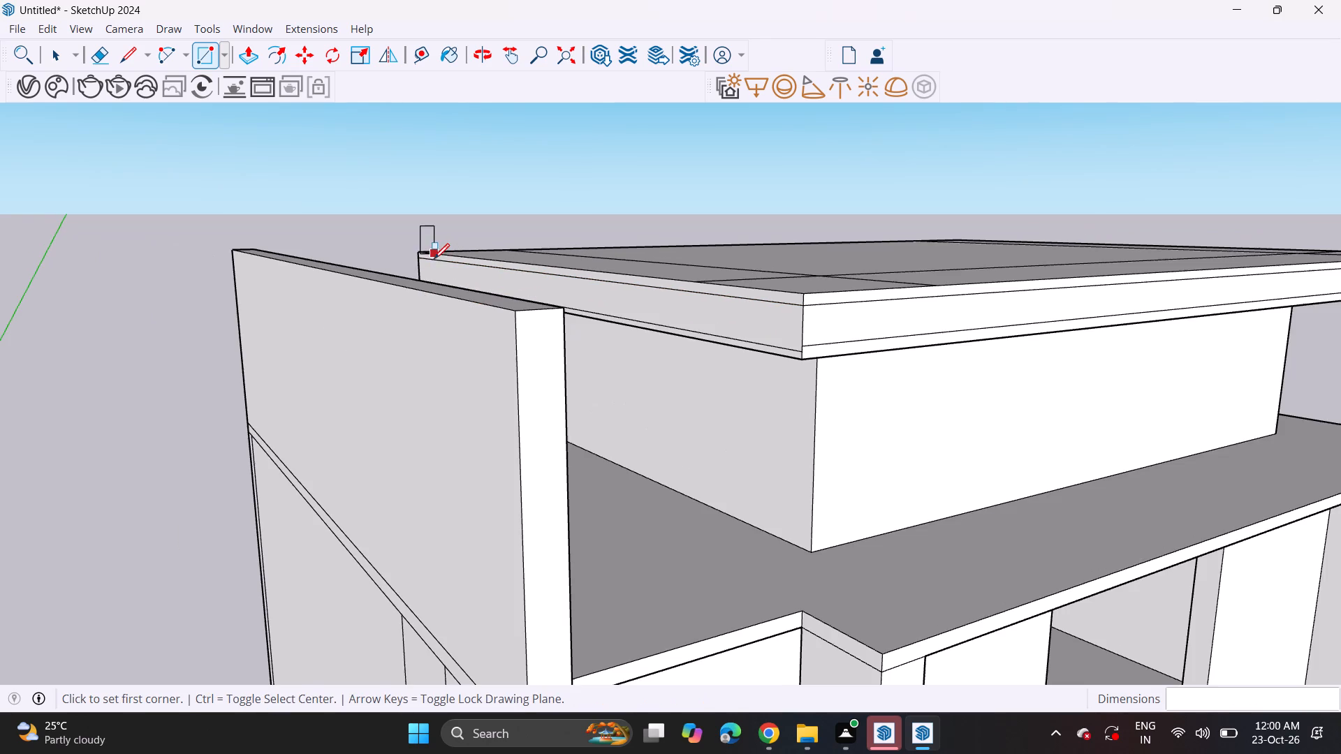
Push the middle strip on the rooftop roof's front edge inward about 6 13/16".
middle_click_drag(505, 251, 298, 242)
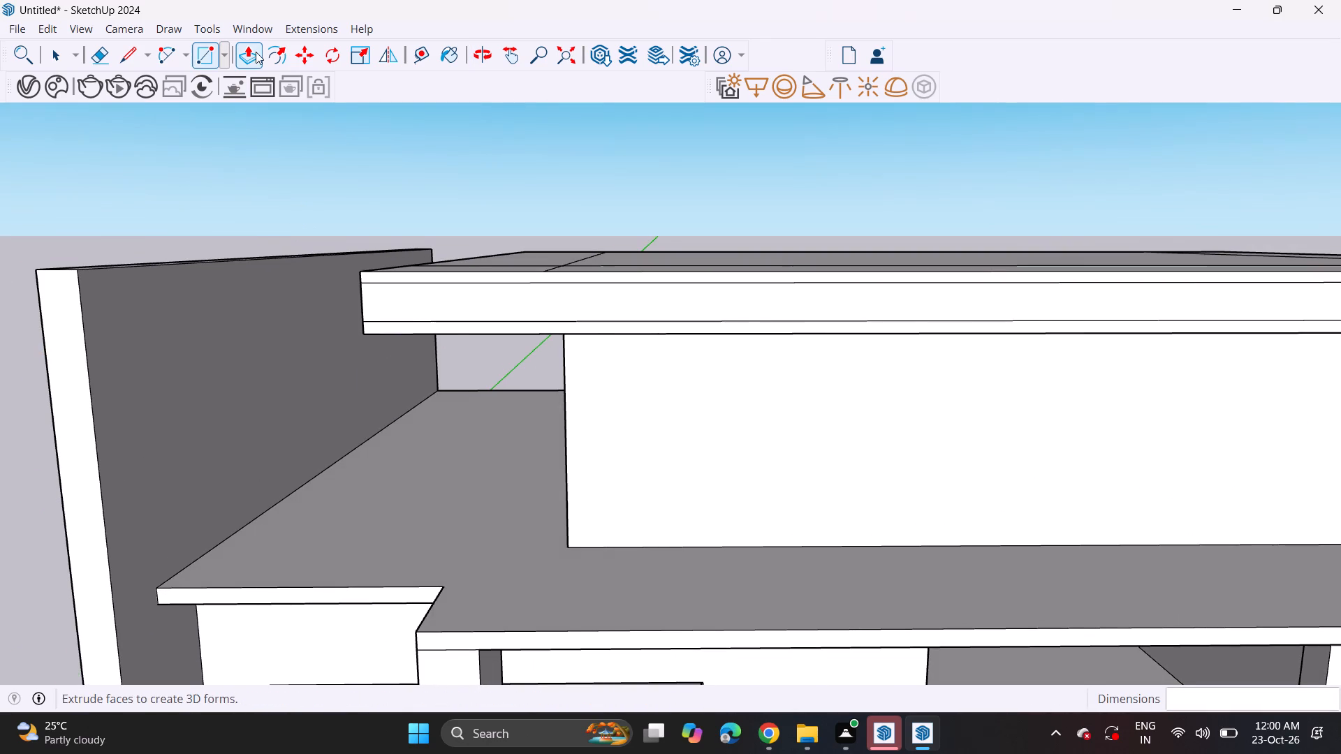
left_click(256, 52)
left_click(402, 306)
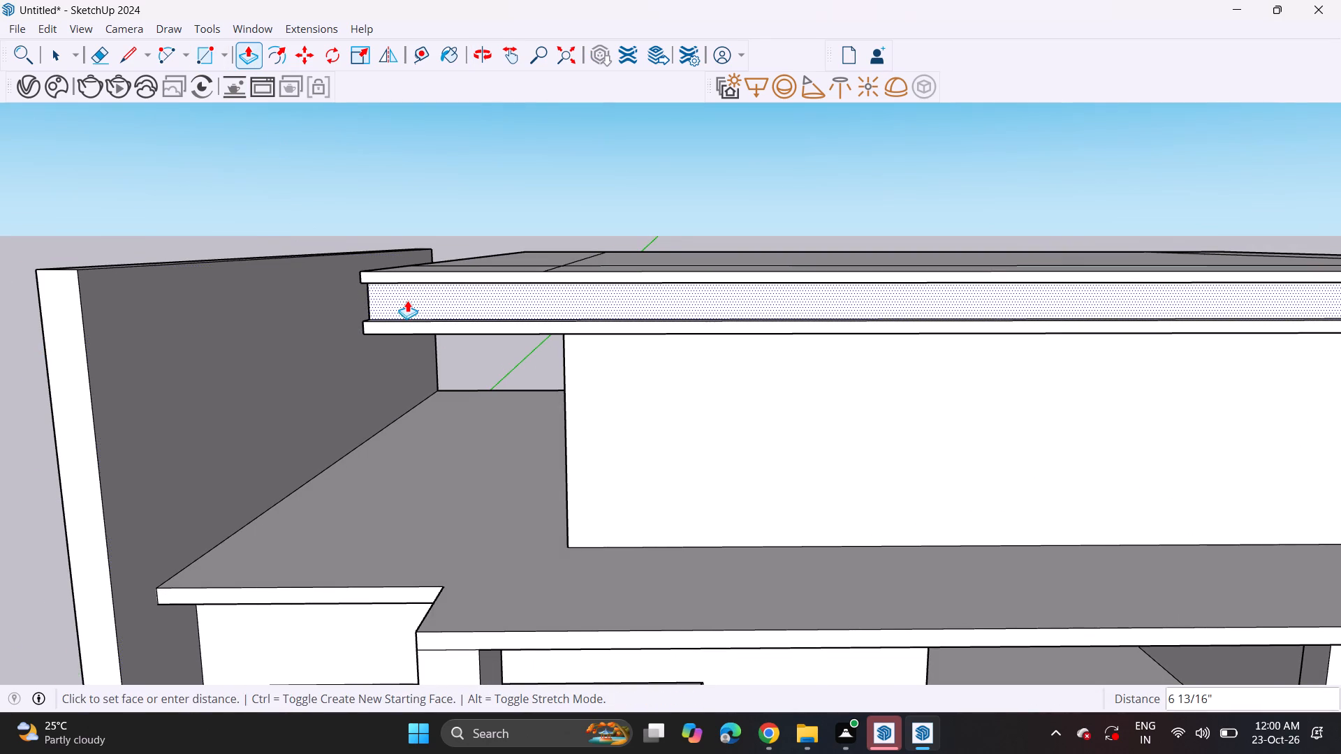
left_click(407, 300)
Recess the middle strips on both side edges of the rooftop roof, repeating the front strip's push depth.
middle_click_drag(371, 294, 643, 299)
double_click(427, 318)
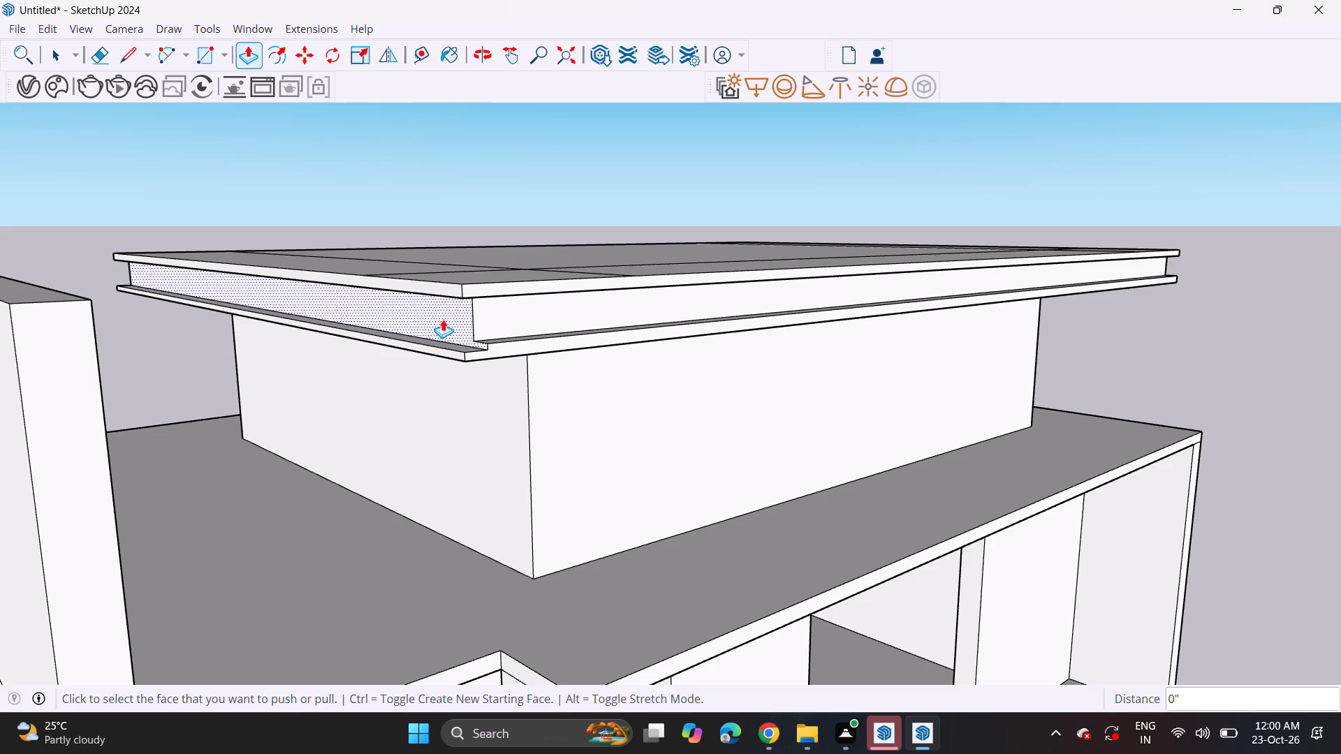
middle_click_drag(564, 309, 342, 304)
scroll(319, 312, "up", 1)
scroll(288, 315, "down", 7)
middle_click_drag(650, 316, 444, 319)
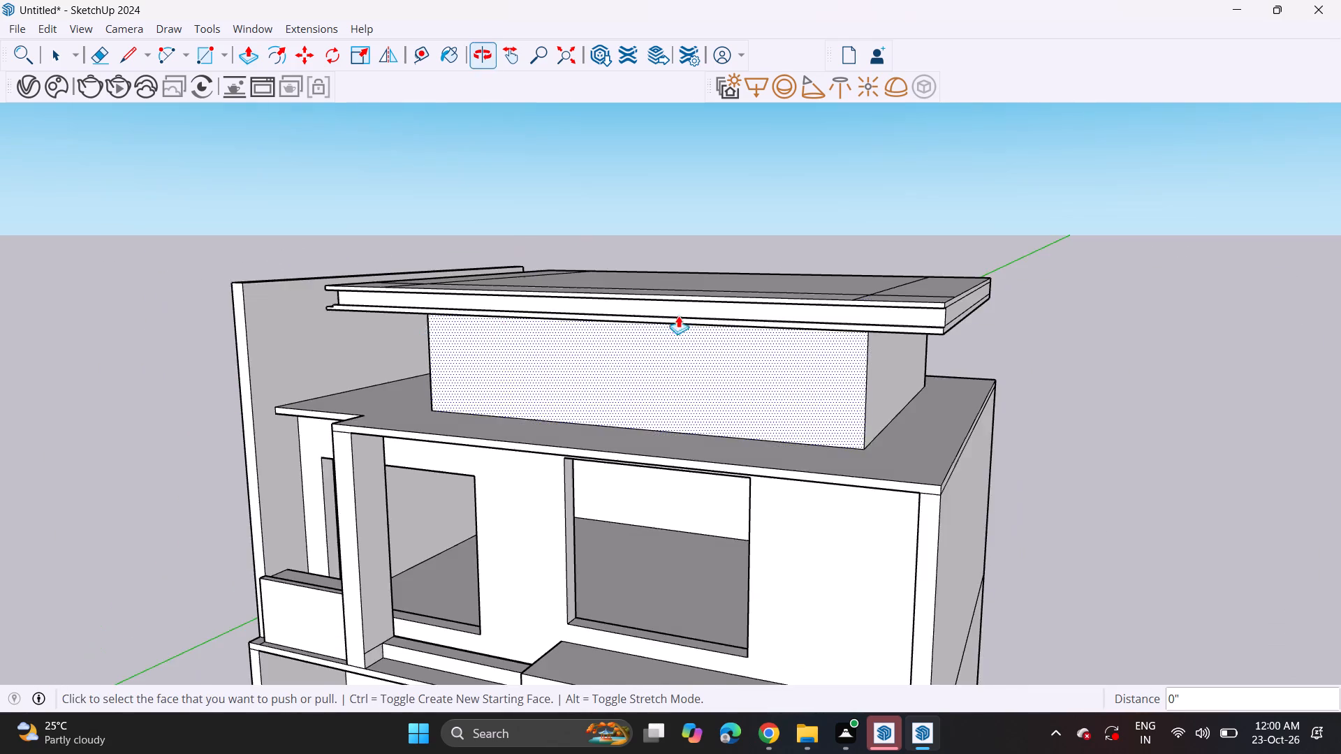
scroll(887, 297, "up", 5)
double_click(998, 323)
scroll(845, 353, "down", 6)
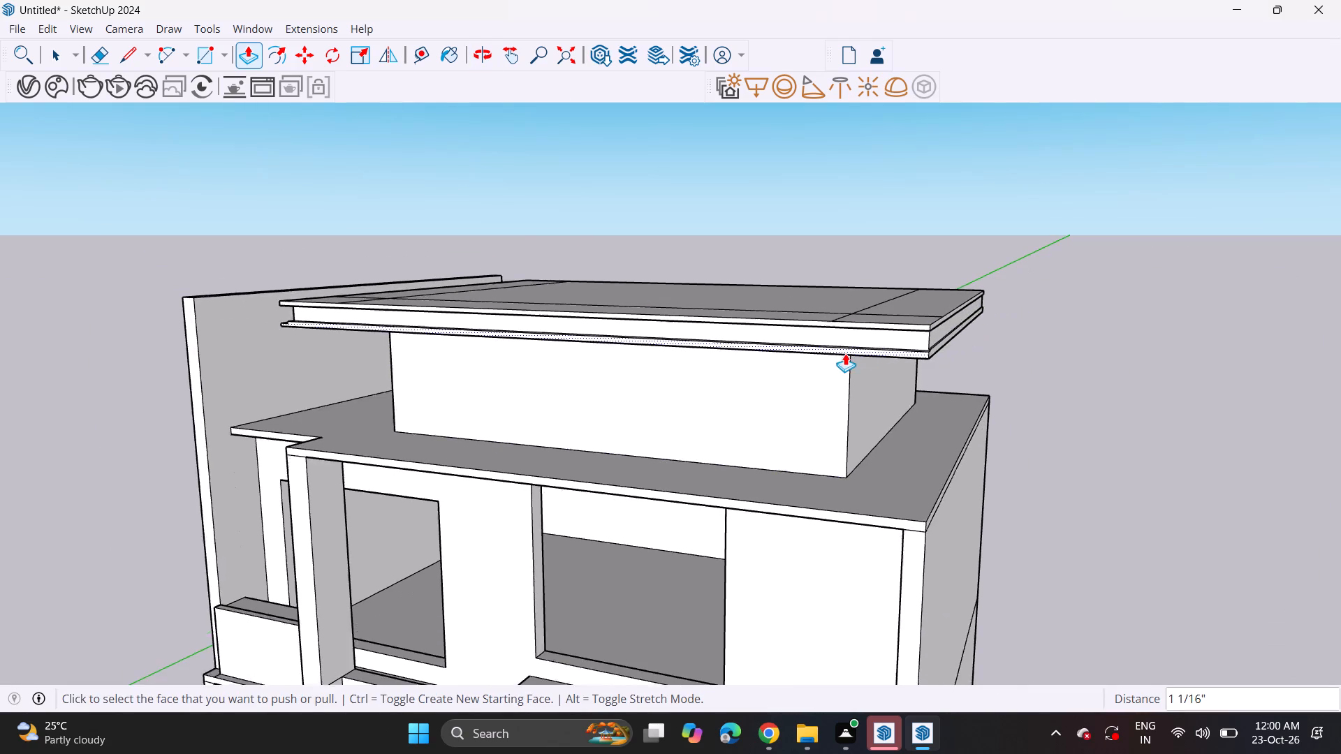
Draw a line about 37' 10 3/16" long on the terrace slab, parallel to the side edge away from the tall wall.
scroll(857, 350, "up", 1)
middle_click_drag(867, 337, 955, 283)
scroll(946, 297, "down", 6)
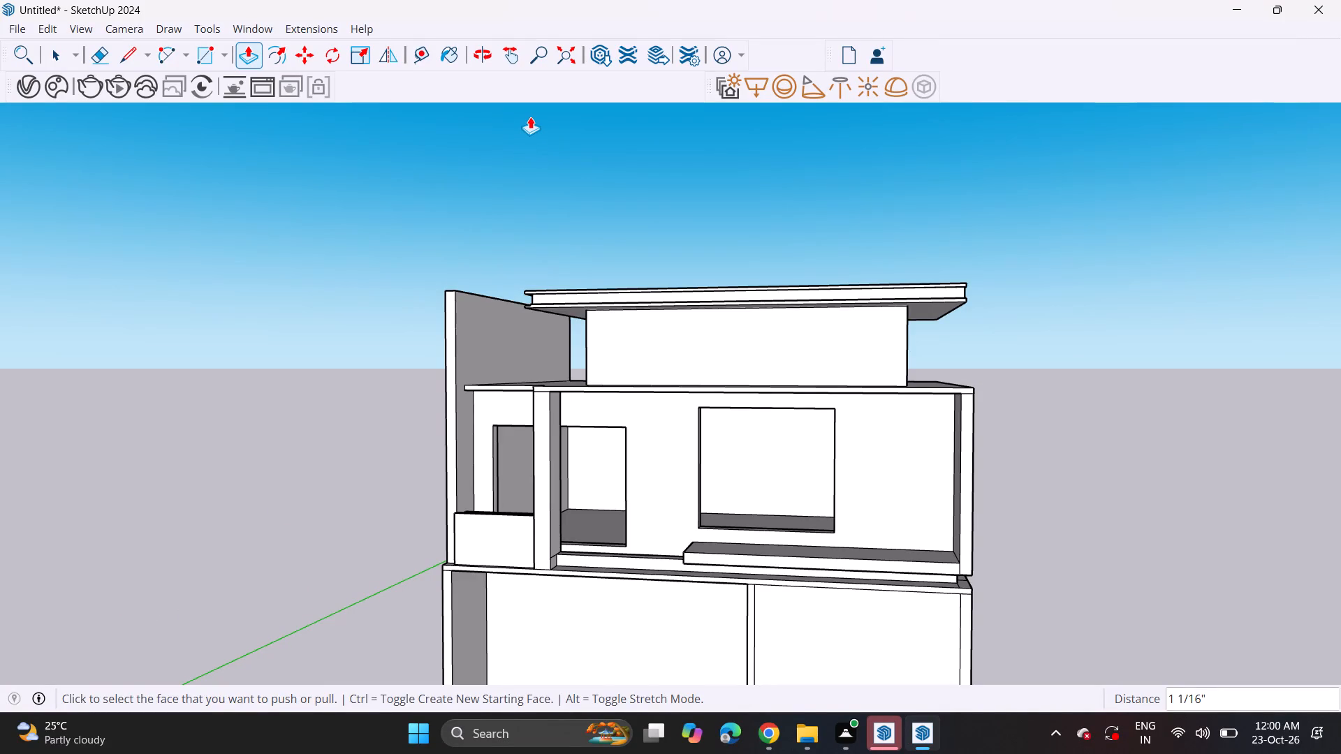
middle_click_drag(702, 297, 726, 305)
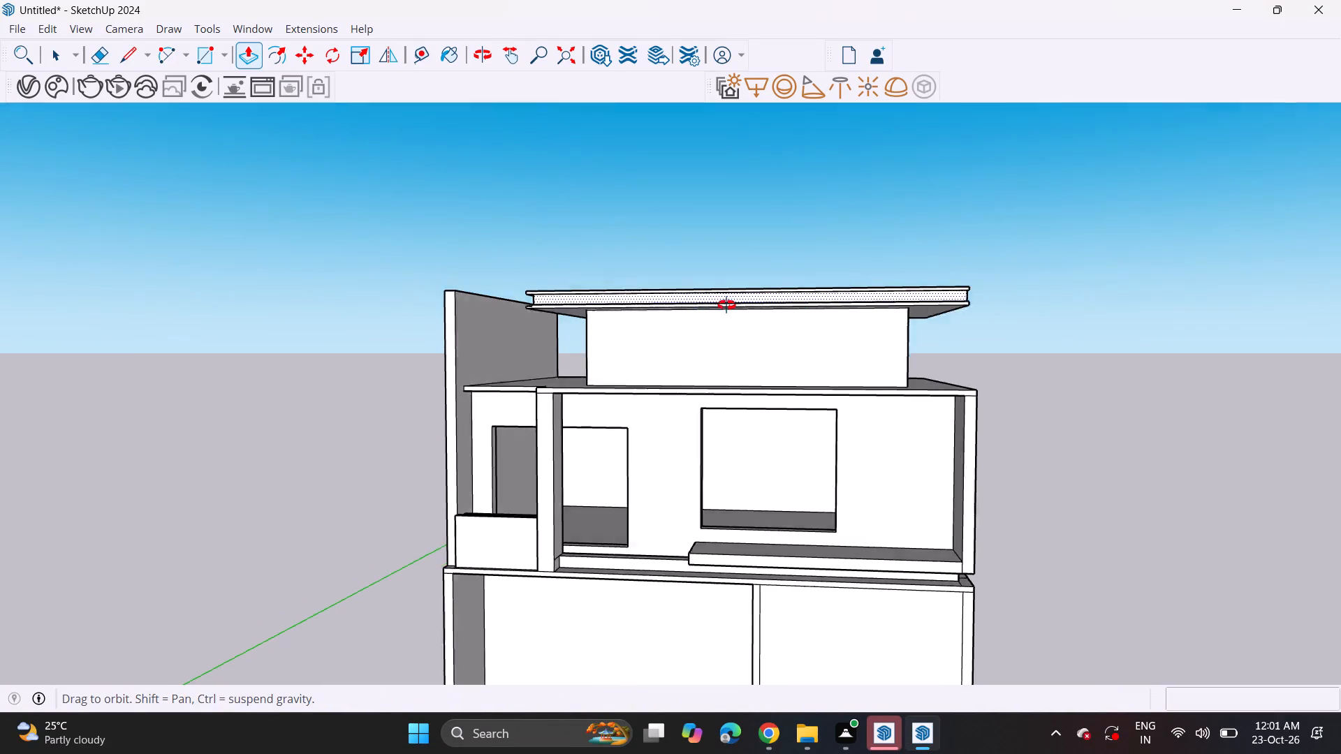
middle_click_drag(726, 305, 810, 386)
scroll(1020, 388, "up", 4)
middle_click_drag(976, 399, 848, 381)
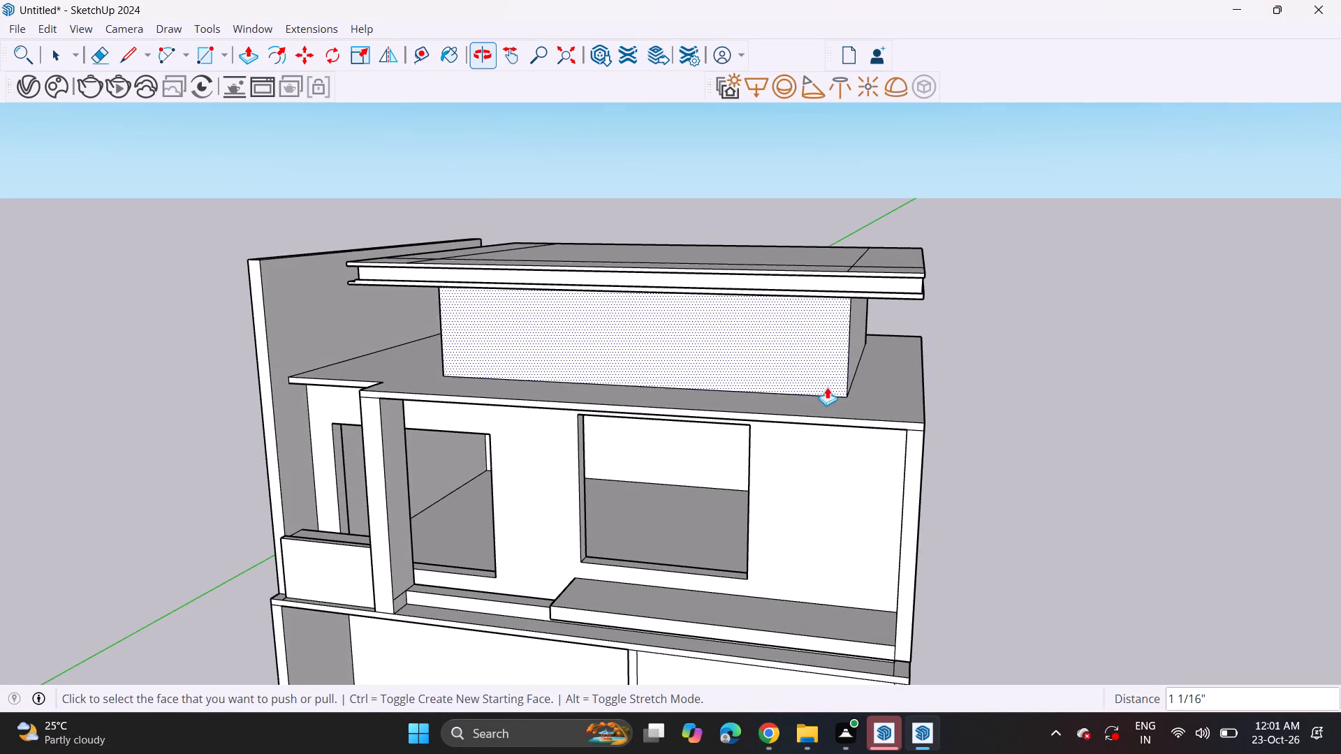
left_click(117, 61)
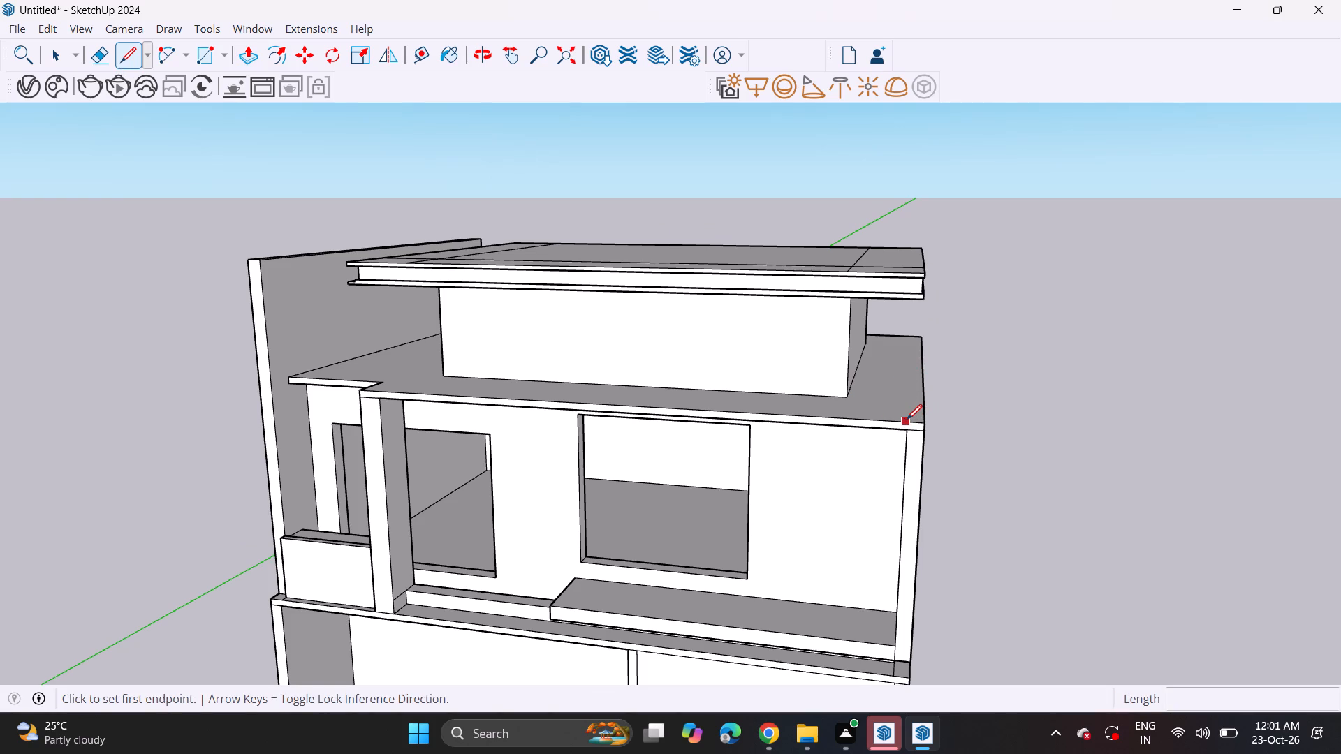
left_click(909, 420)
scroll(928, 356, "up", 1)
middle_click_drag(928, 353, 760, 387)
left_click(1016, 349)
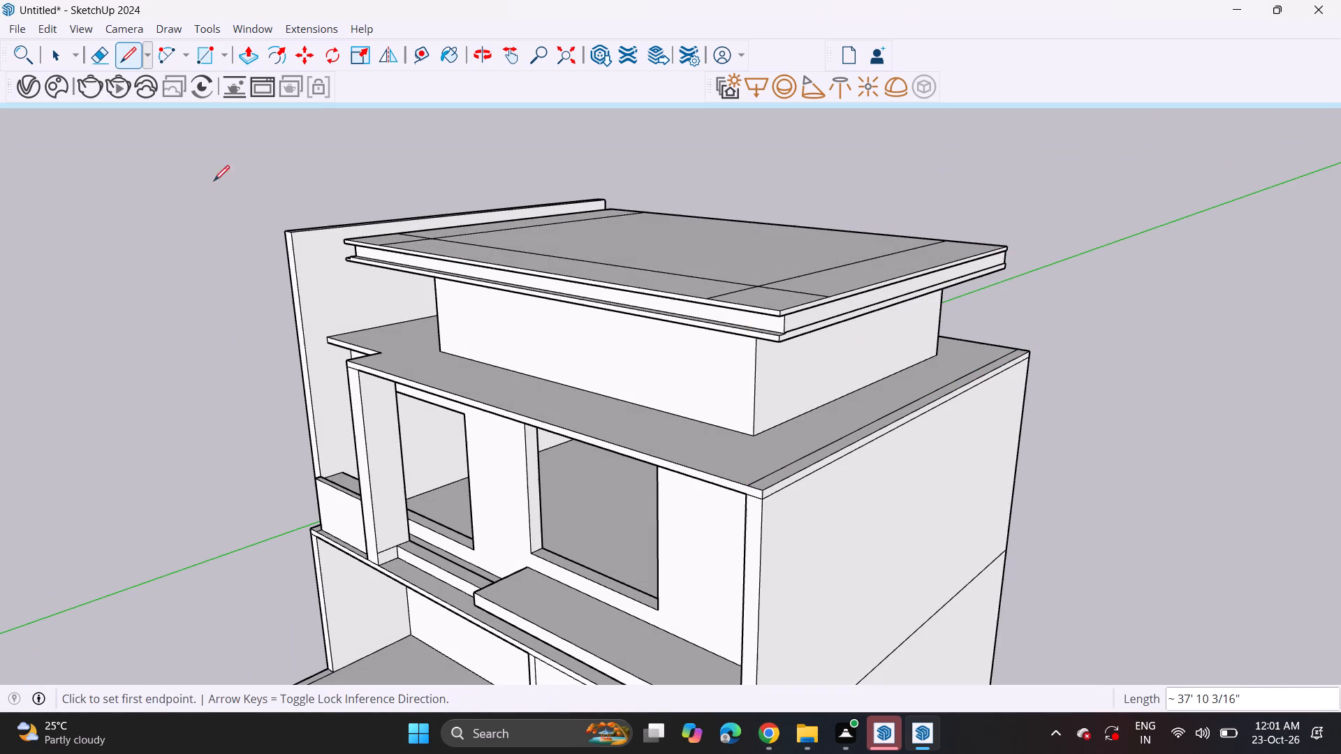
Pull the narrow strip along the terrace's side edge up about 3' 2 9/16" as a parapet.
left_click(249, 46)
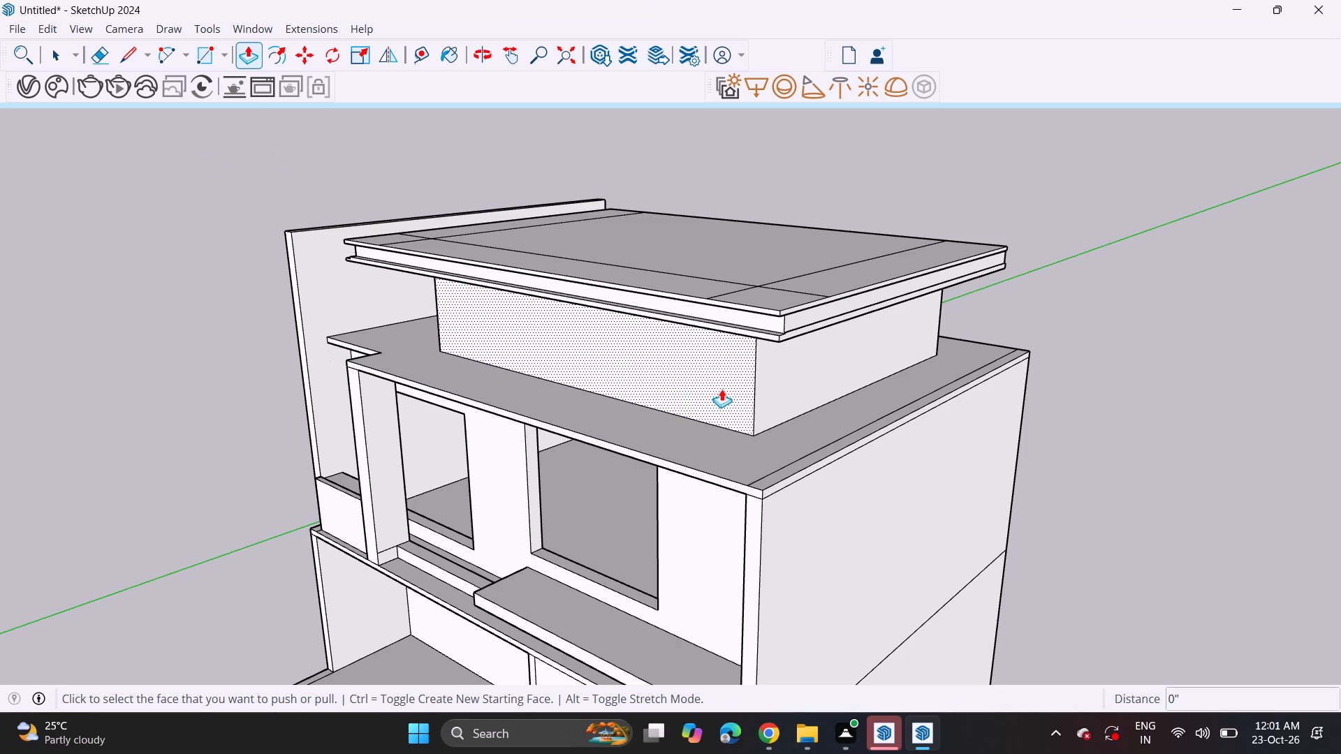
left_click(781, 480)
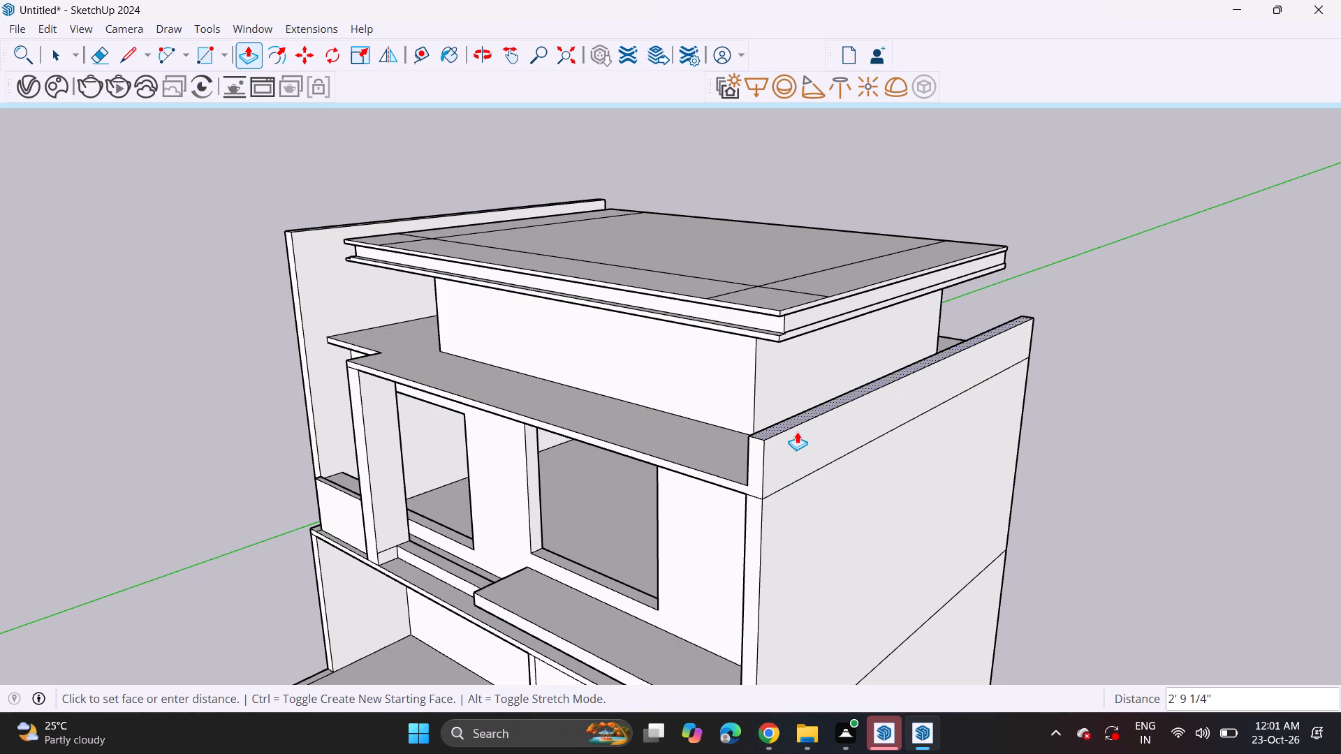
left_click(802, 424)
Outline a front parapet strip on the terrace, about 26' long from the side parapet, closed with a short line to the slab's front edge.
middle_click_drag(592, 425, 949, 408)
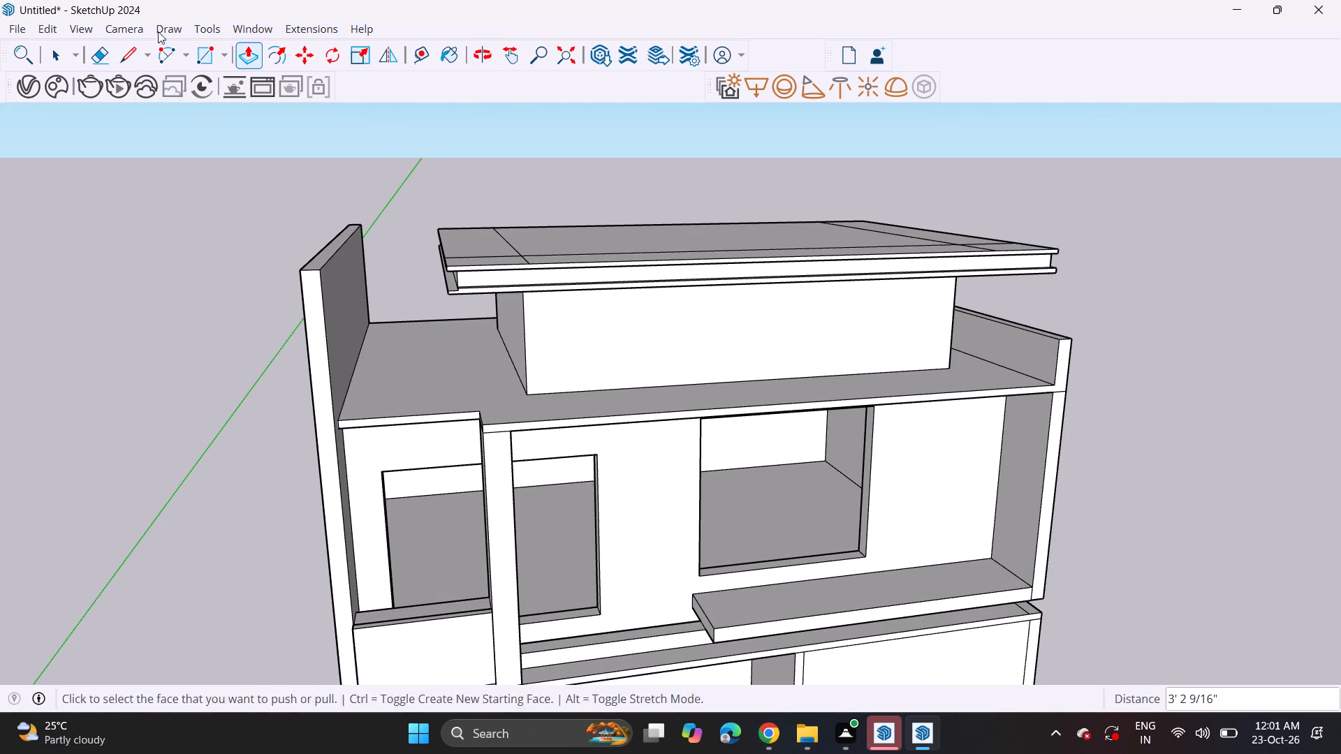
left_click(128, 61)
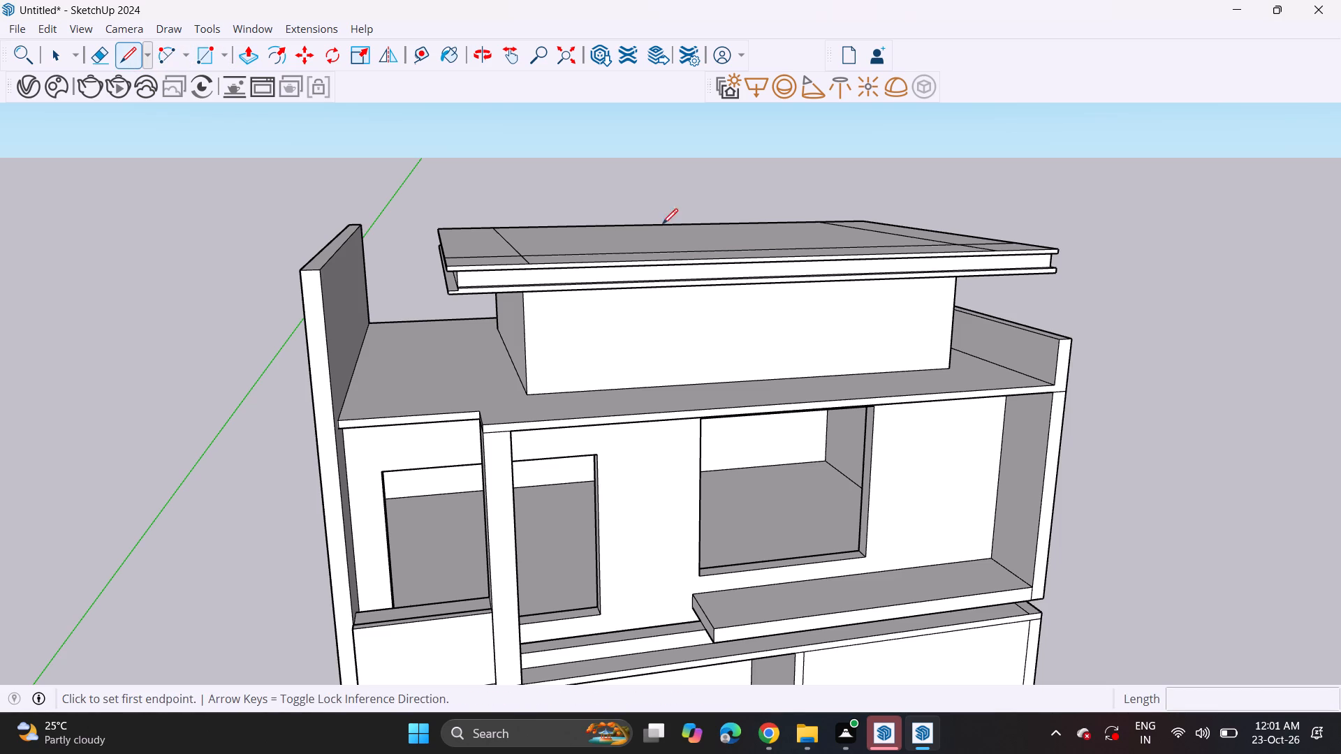
middle_click_drag(999, 369, 969, 452)
scroll(1013, 420, "up", 4)
left_click(1053, 403)
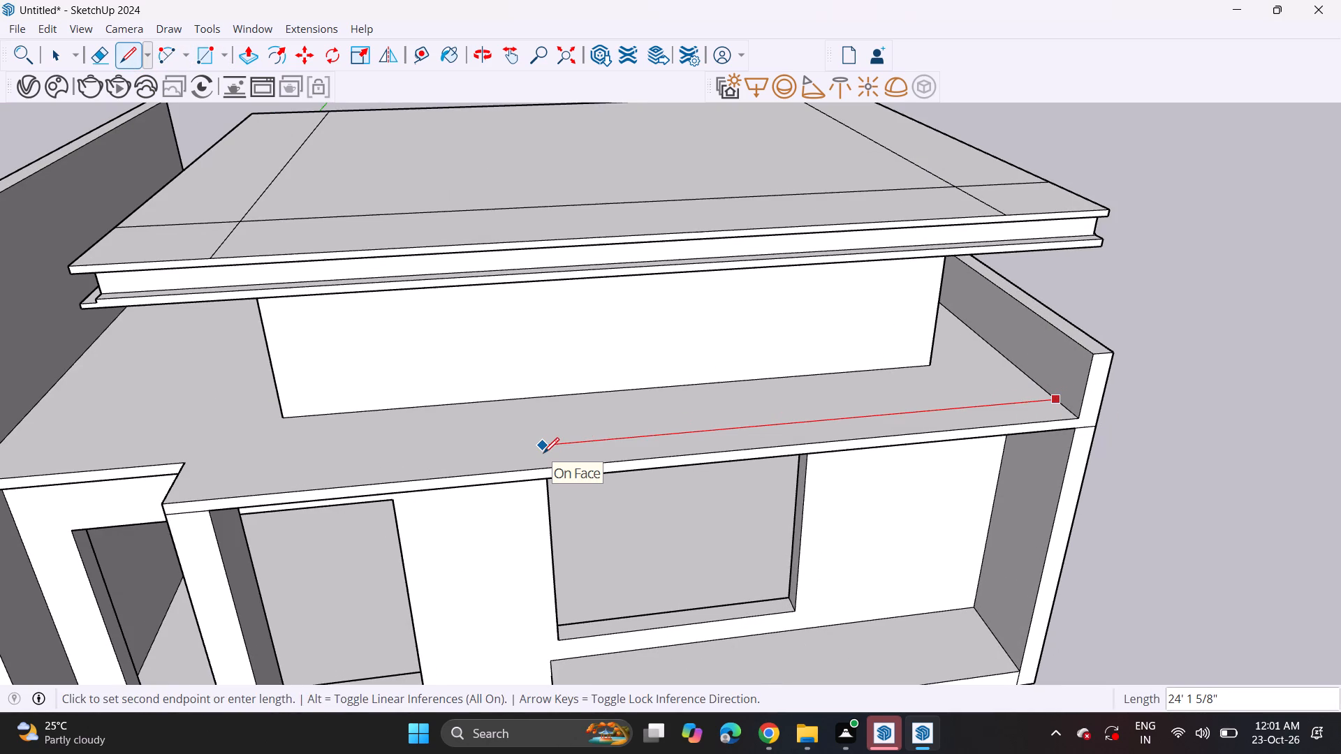
left_click(488, 455)
left_click(487, 470)
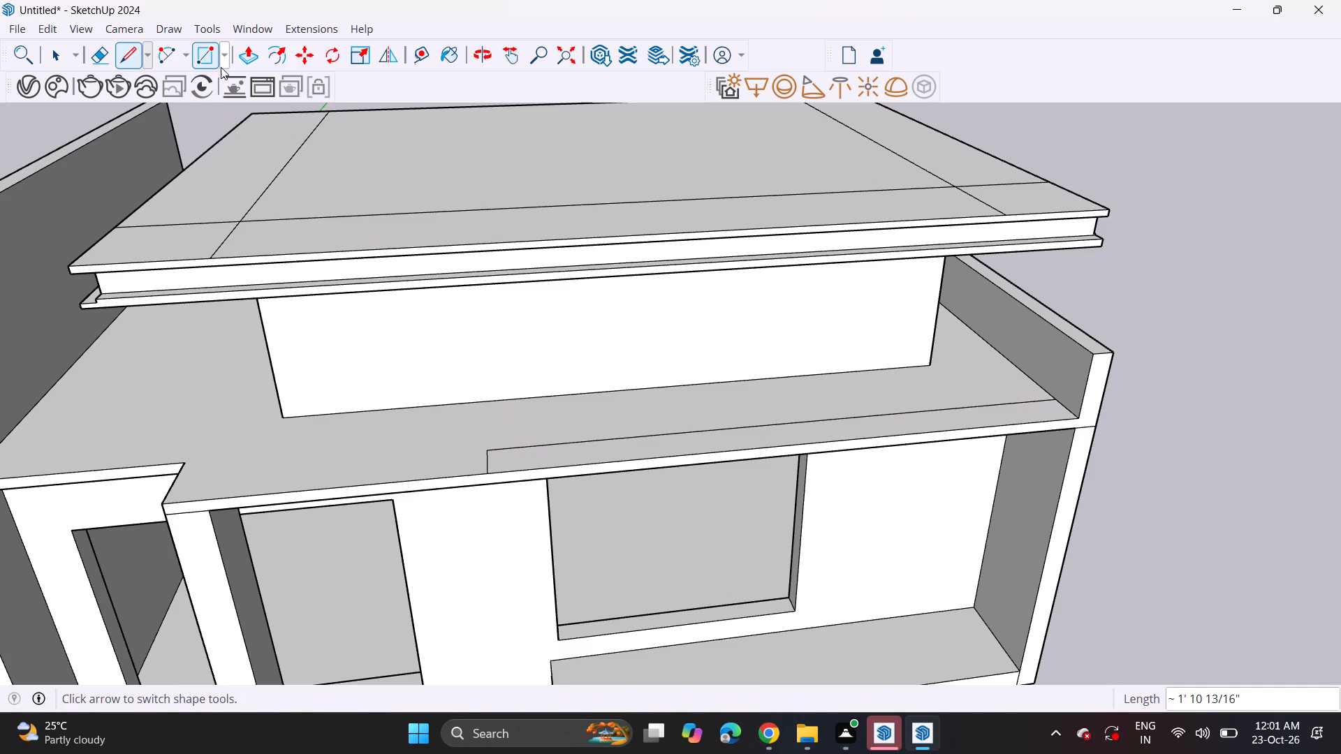
Pull the front parapet strip up about 2' 8 1/16".
left_click(233, 63)
left_click(254, 50)
left_click(525, 466)
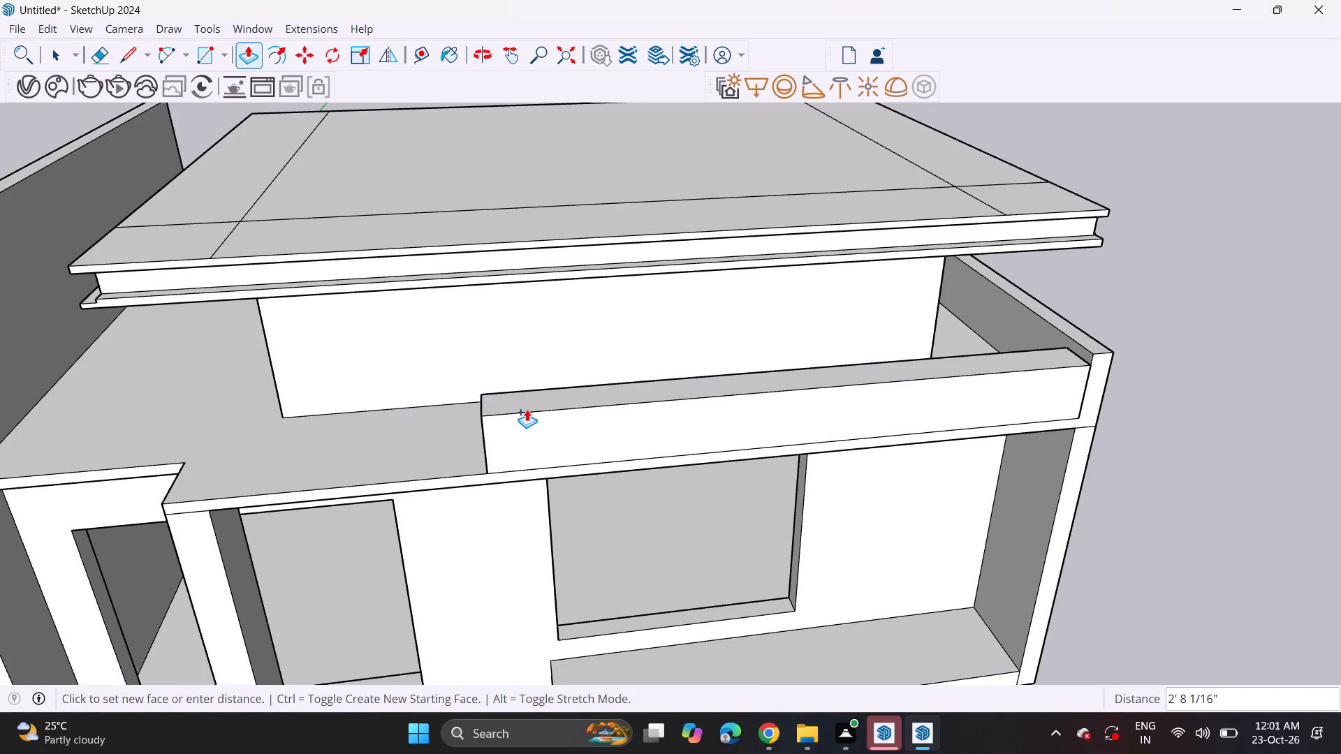
left_click(527, 409)
Push the front parapet's outer face back about 6 3/16" to make the parapet thinner.
left_click(676, 448)
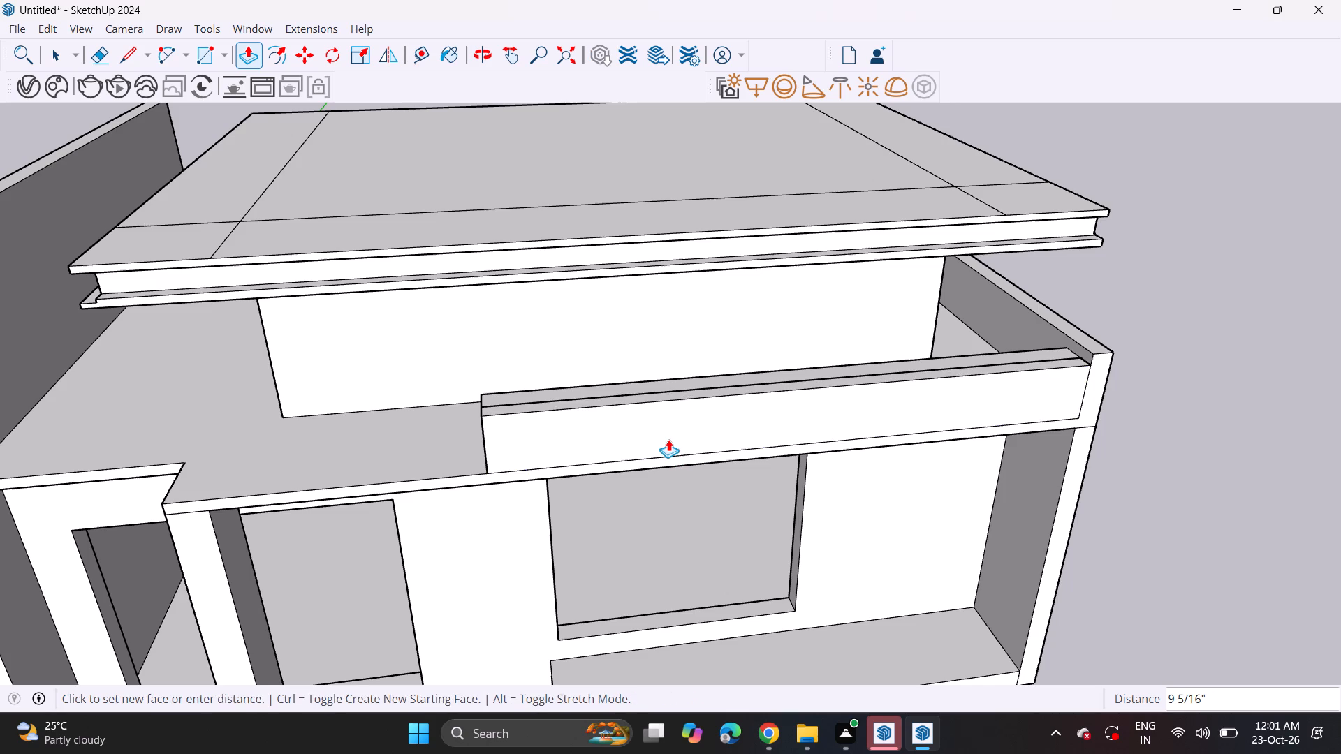
left_click(673, 441)
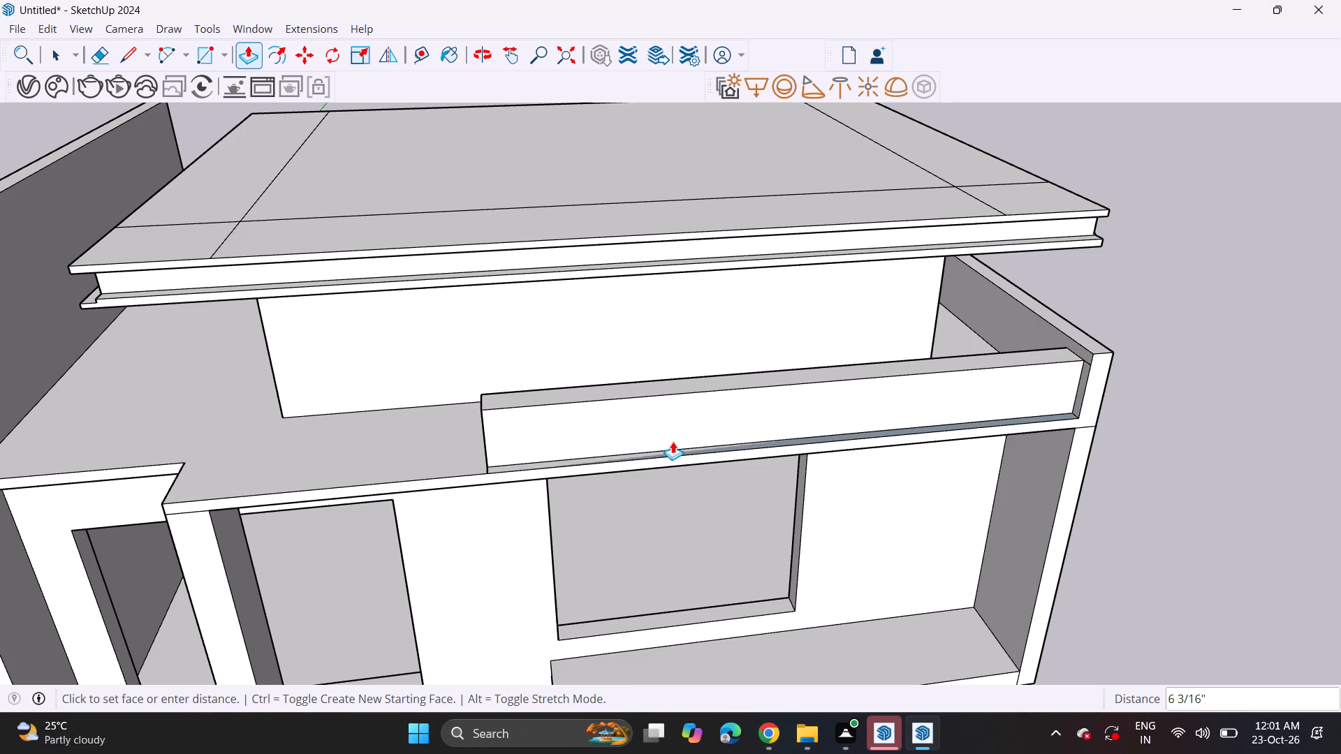
Draw a slanted line about 26' 5 13/16" long across the parapet's front face, from its upper corner at the side parapet to below the opposite upper corner.
left_click(126, 63)
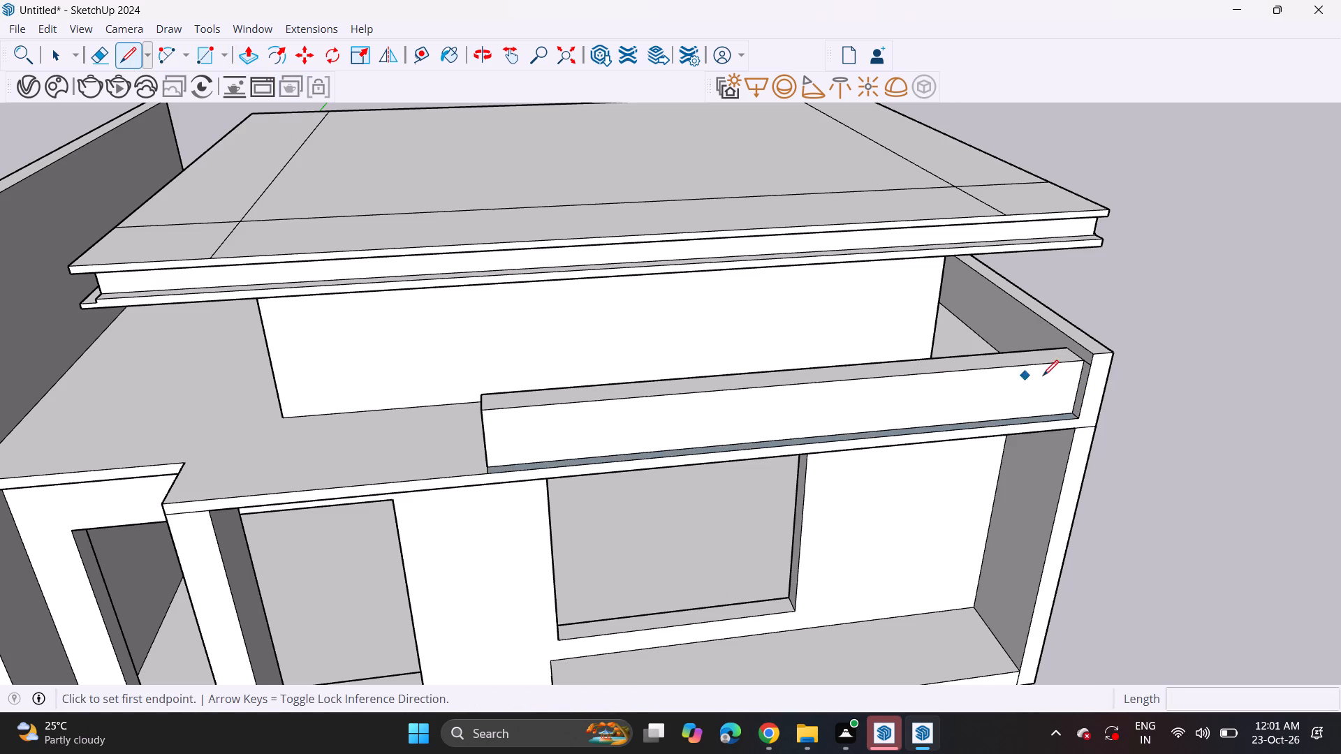
left_click(1084, 362)
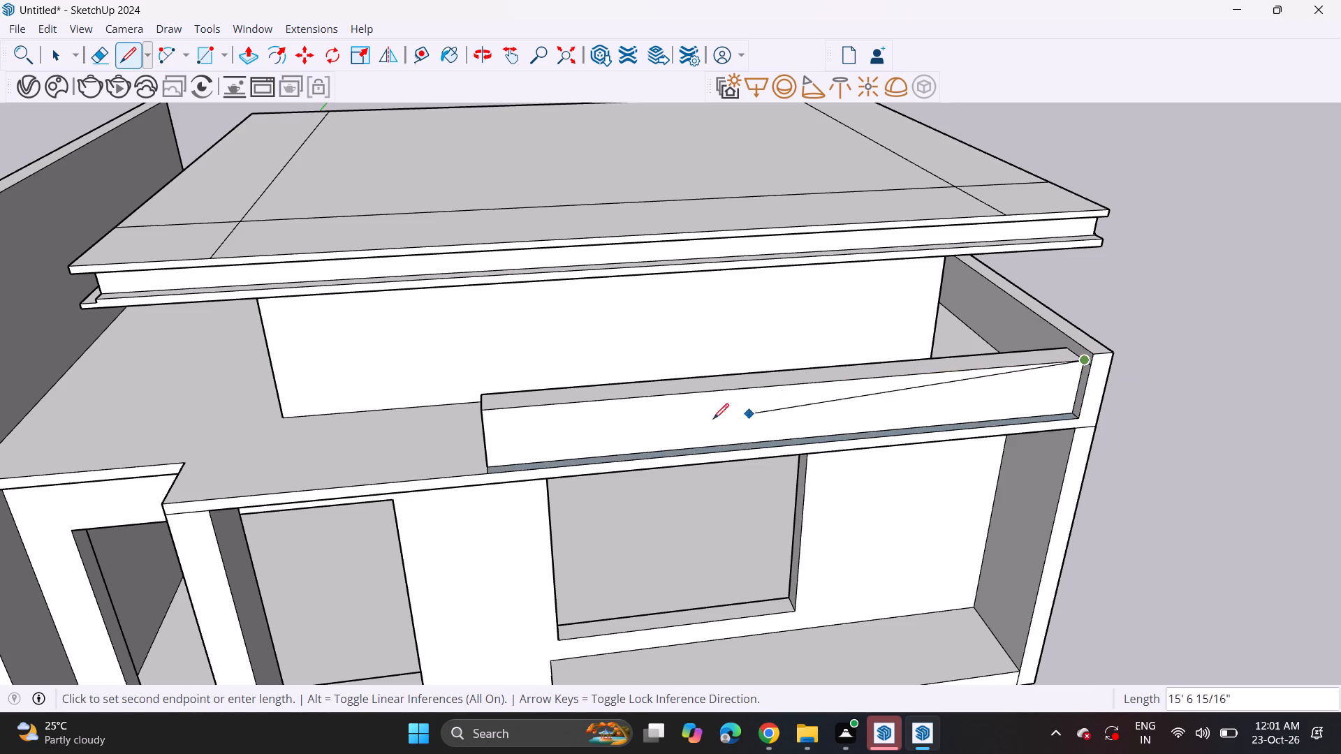
left_click(485, 429)
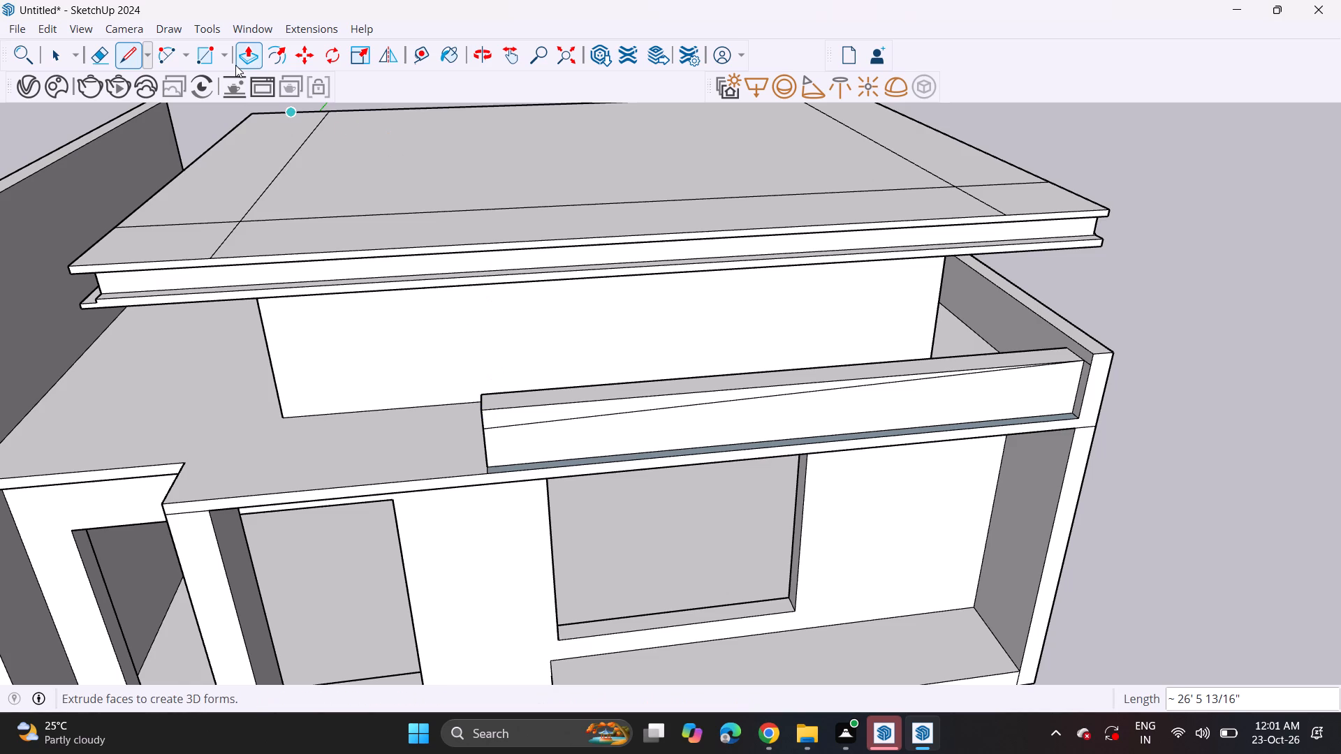
Push the wedge above the slanted line back about 1' 4 5/8" through the parapet to give it a sloping top.
left_click(239, 64)
left_click(495, 420)
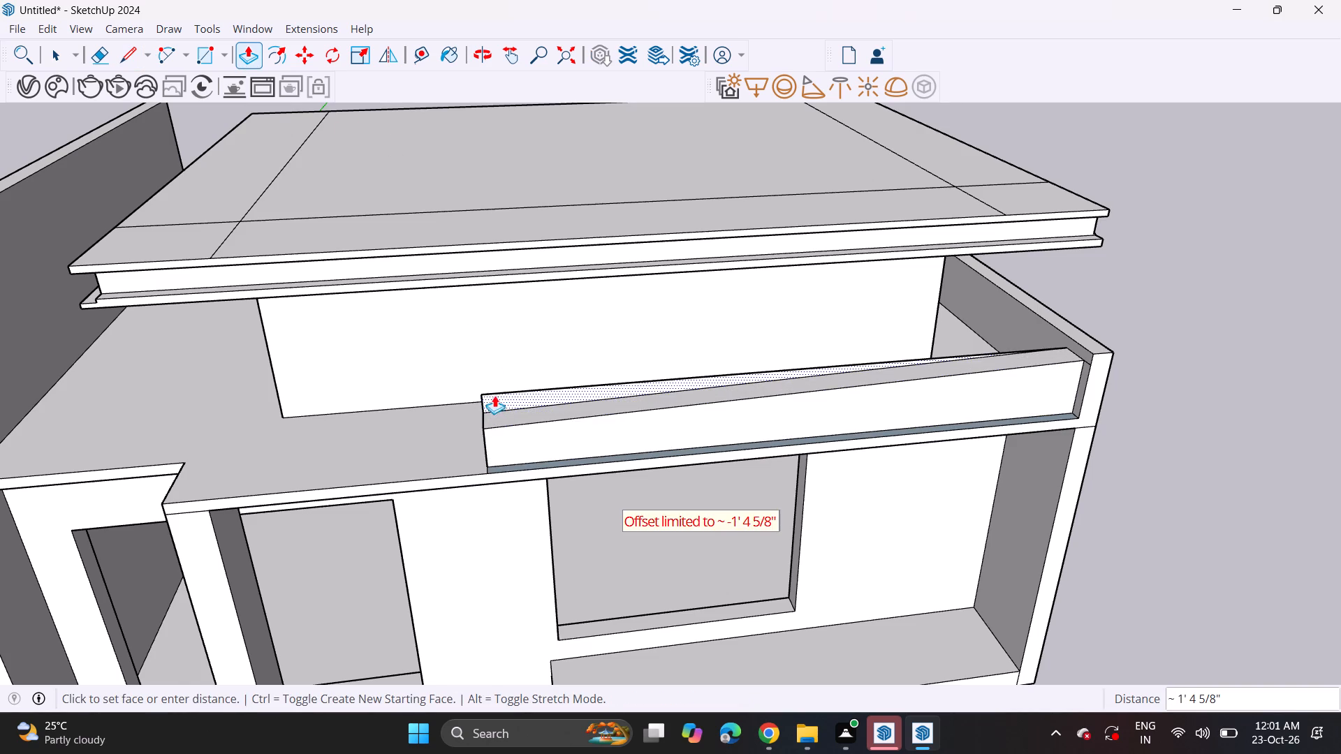
left_click(494, 387)
Examine the sloped front parapet against the whole front facade from low and raised viewpoints.
middle_click_drag(755, 397, 712, 217)
scroll(665, 226, "down", 5)
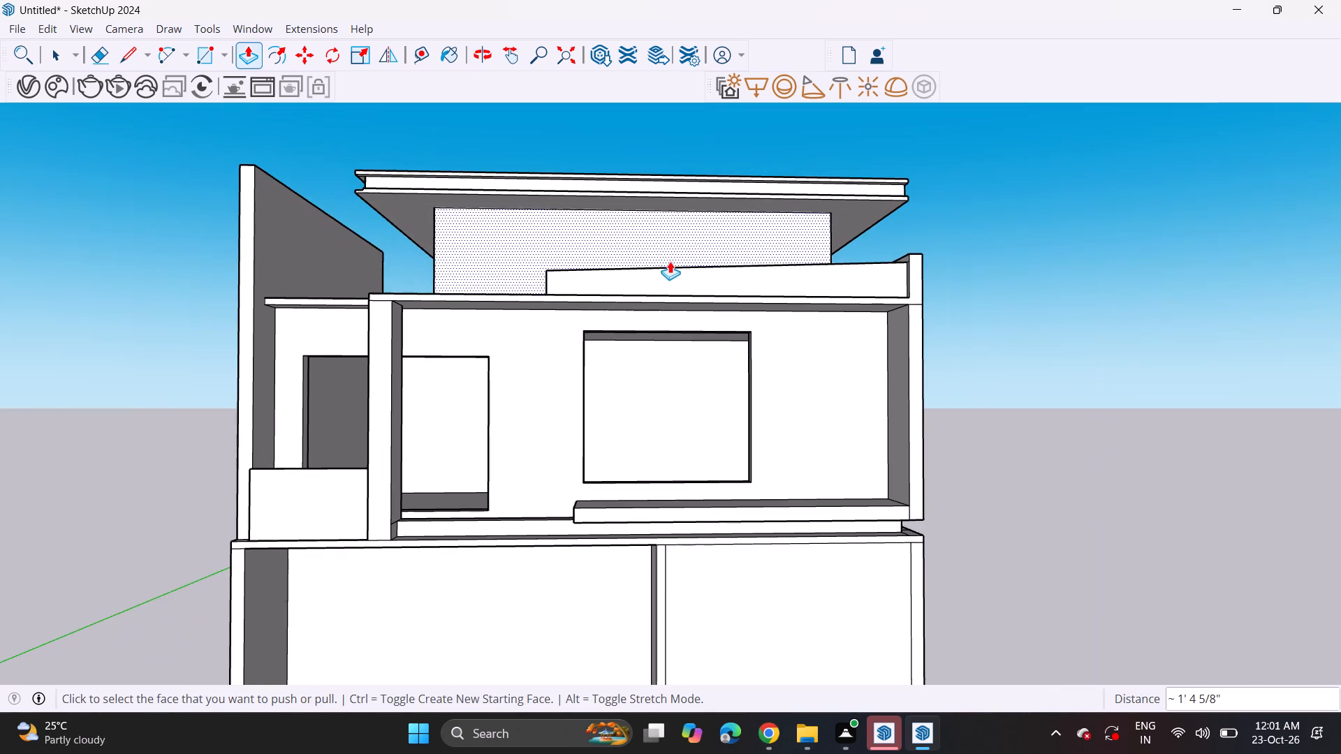
middle_click_drag(687, 276, 759, 274, "shift")
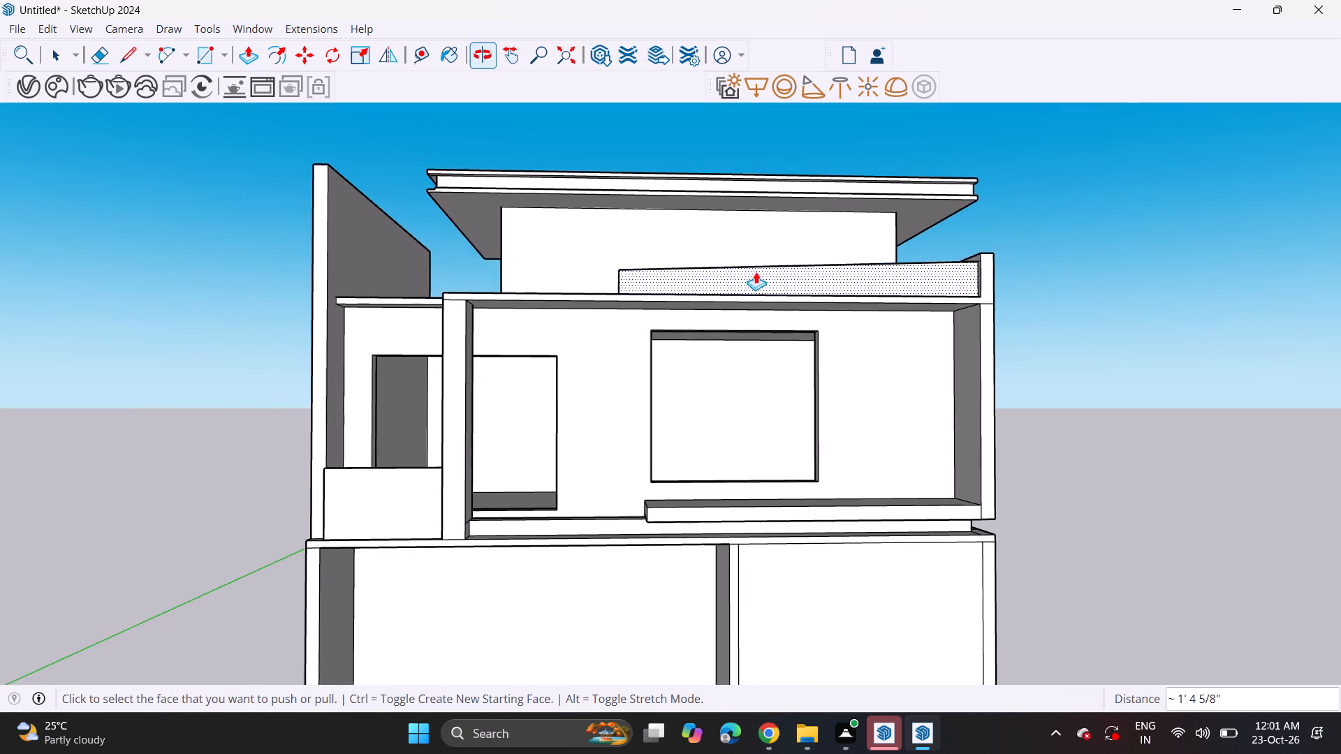
scroll(747, 265, "up", 1)
scroll(730, 265, "down", 5)
middle_click_drag(708, 286, 682, 273)
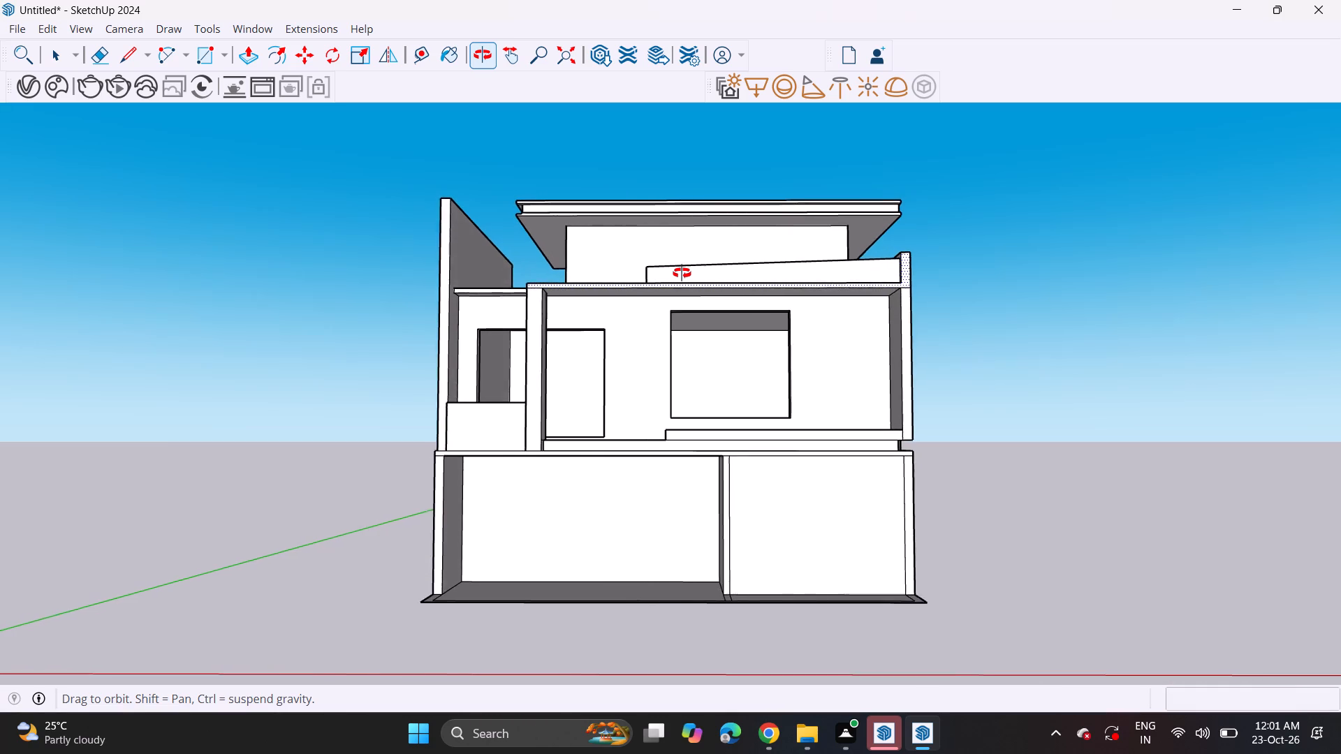
middle_click_drag(682, 273, 777, 352)
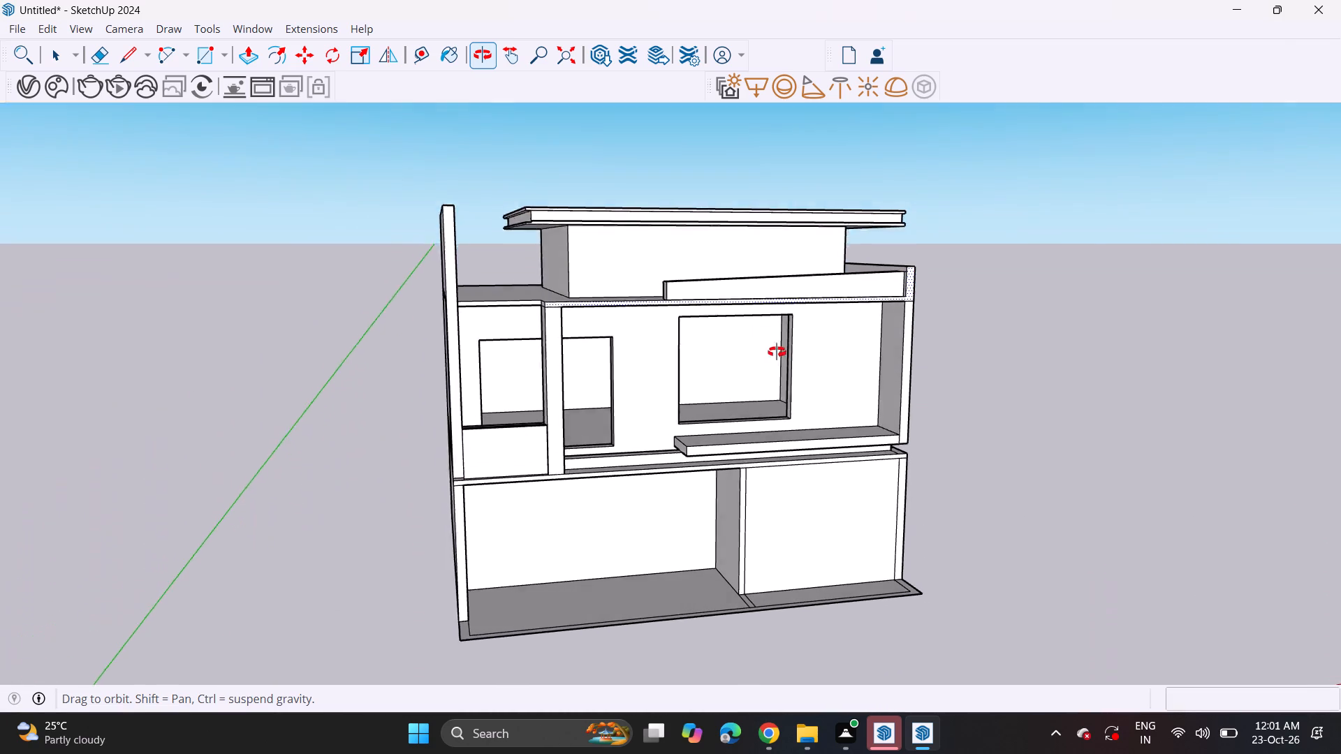
middle_click_drag(777, 352, 777, 359)
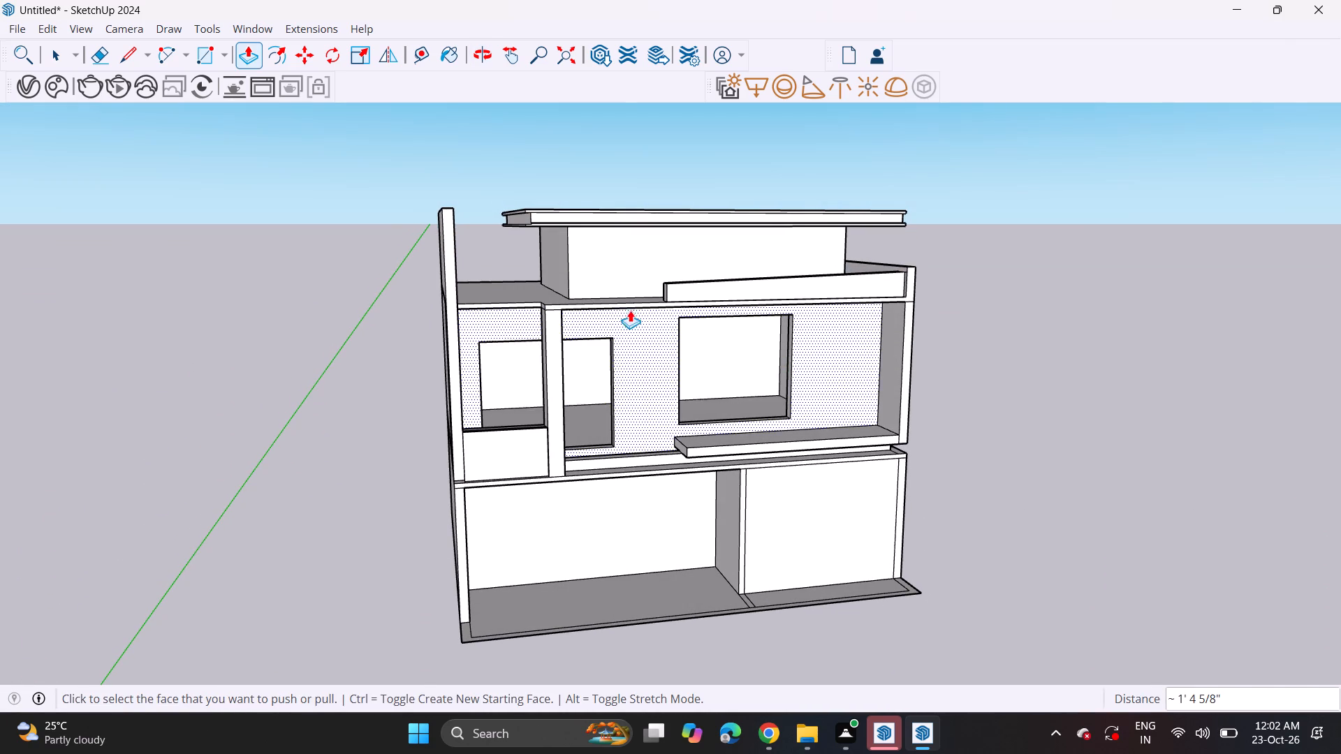
Push the front face of the upper-floor pillar back about 6 1/4".
middle_click_drag(630, 310, 741, 428)
scroll(684, 361, "up", 4)
scroll(592, 354, "up", 4)
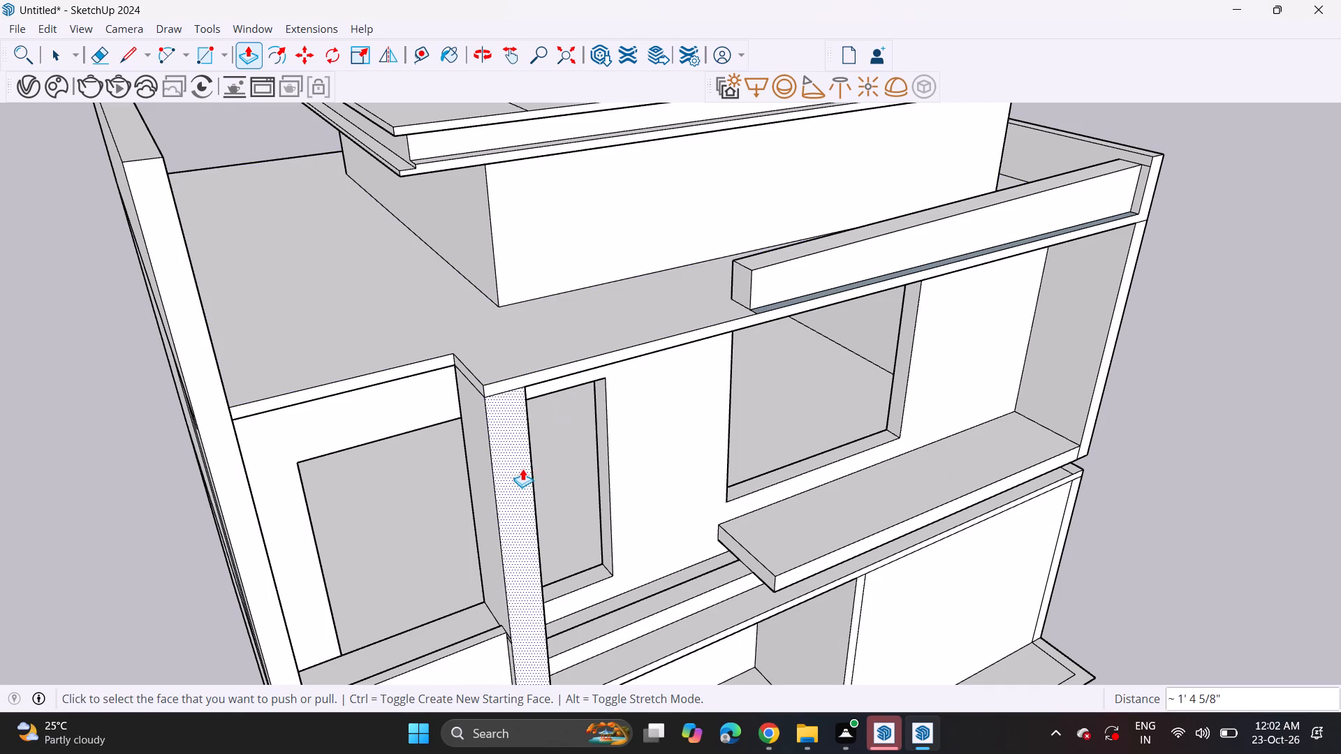
left_click(520, 475)
left_click(514, 464)
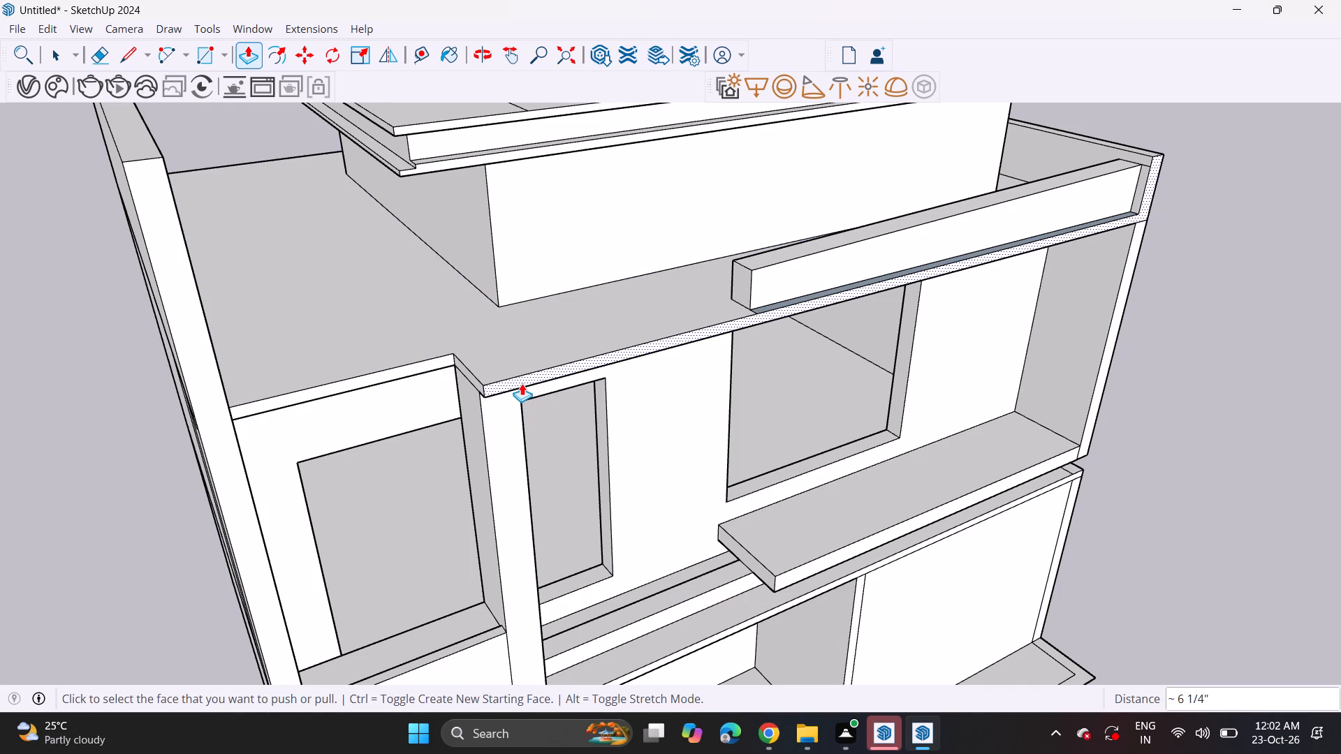
Push the terrace slab's front edge back about 6 1/4" to align with the pillar face.
left_click(522, 383)
left_click(506, 395)
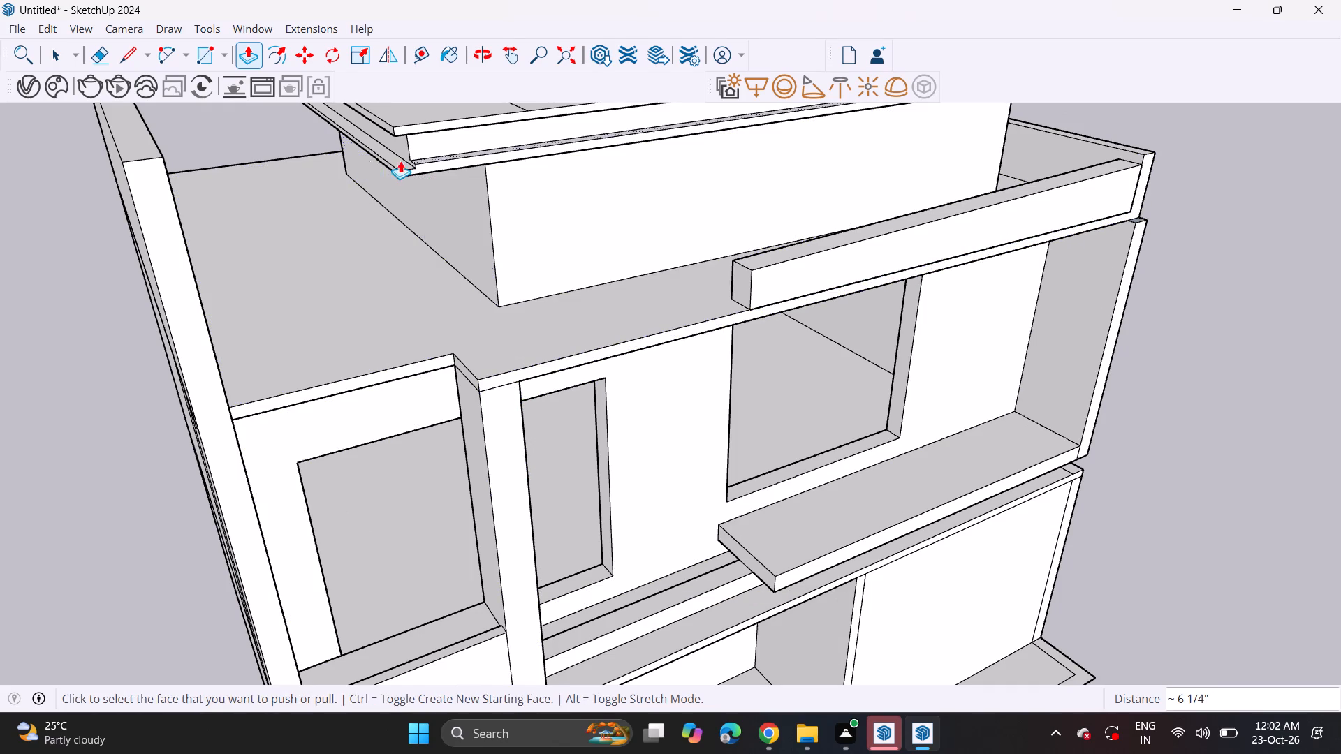
Draw a 6" dividing line across the terrace slab's front edge, just beyond the free end of the front parapet.
left_click(120, 61)
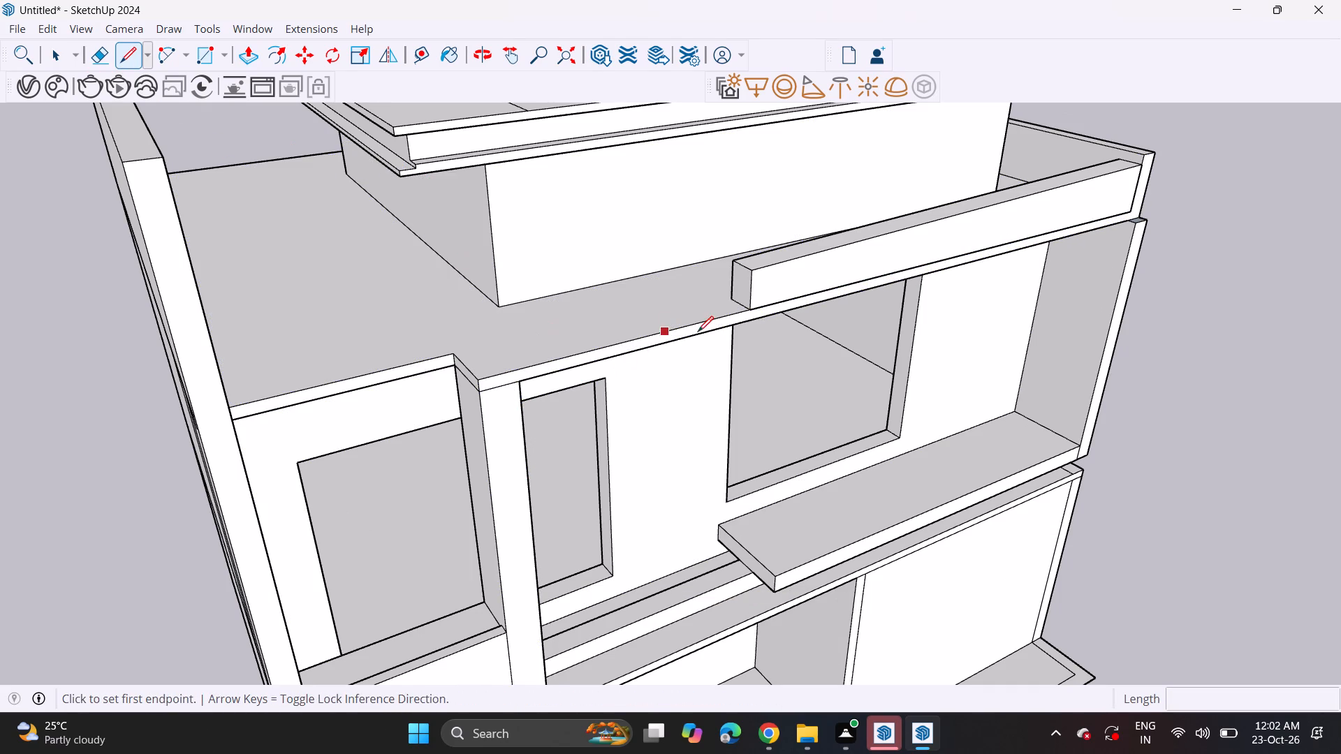
left_click(716, 316)
left_click(722, 329)
Pull the terrace slab's front edge forward along the length beyond the 6" dividing line so it projects in front of the parapet.
left_click(241, 57)
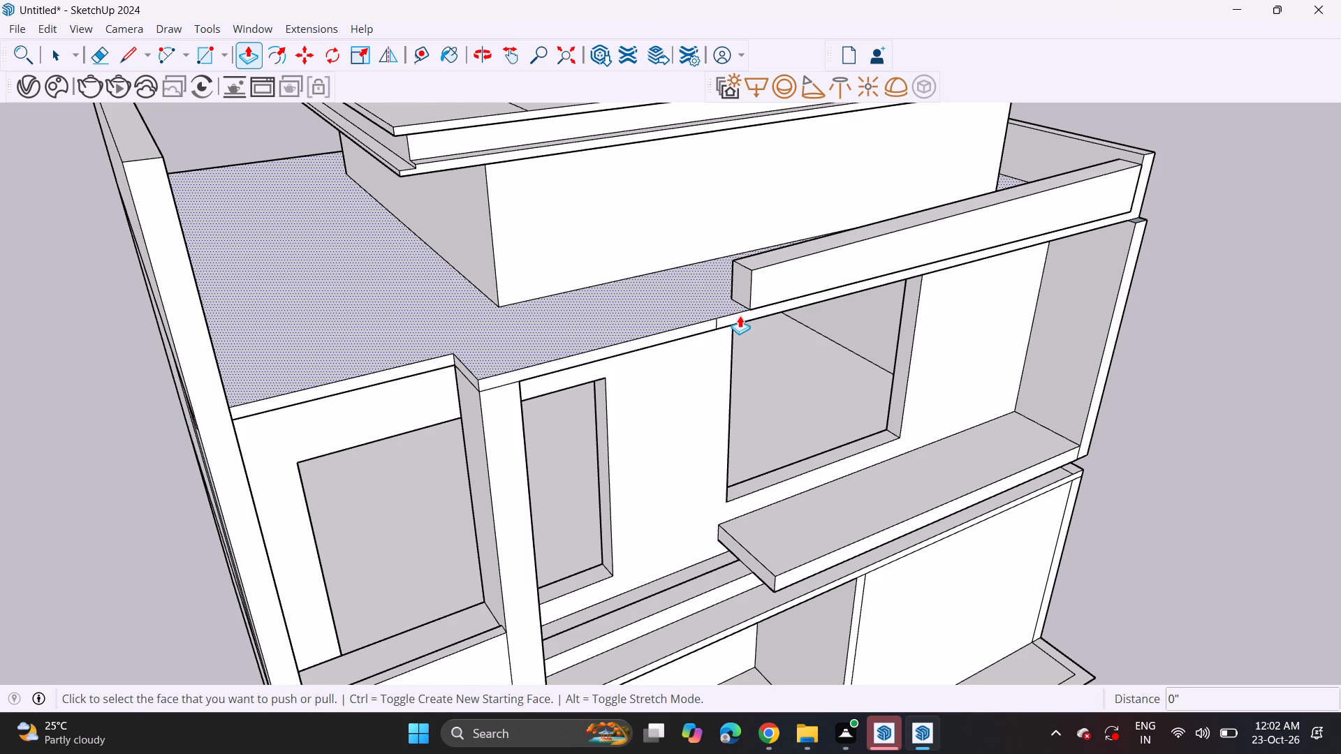
left_click(740, 318)
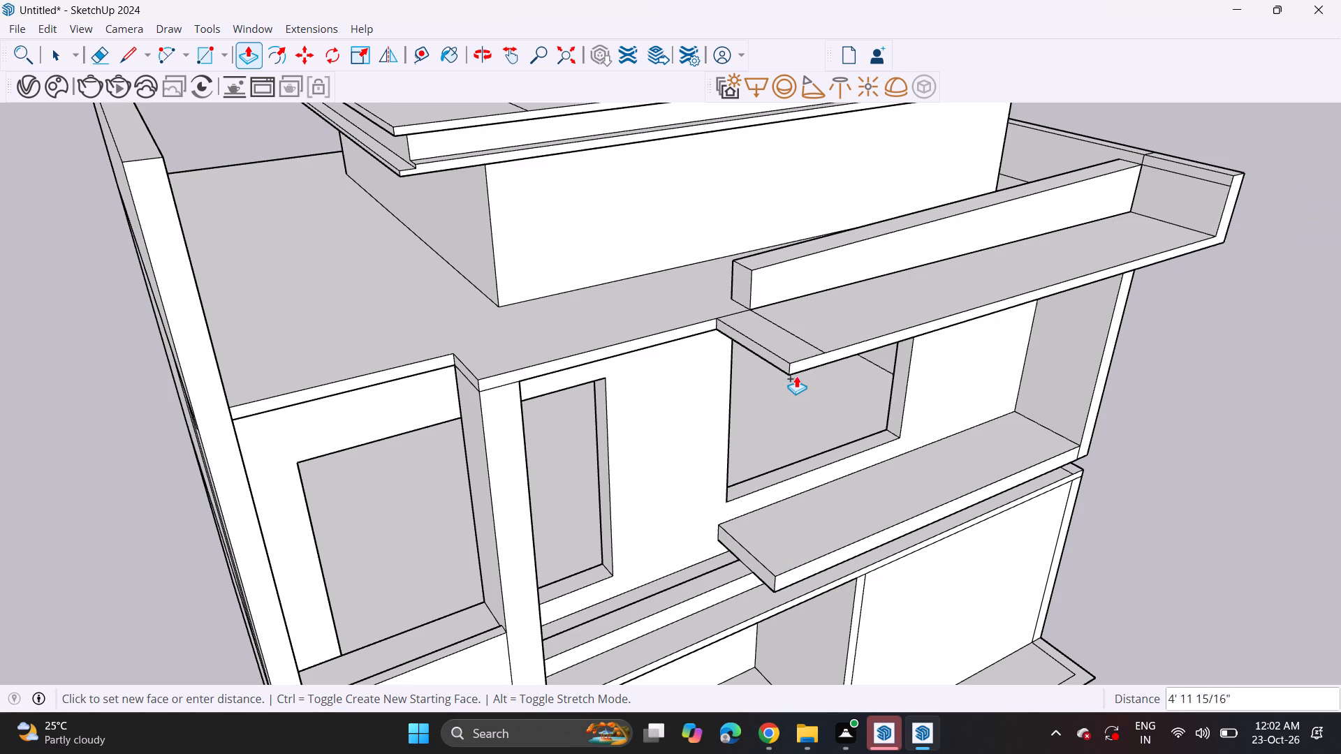
left_click(780, 324)
Extend the lower projecting slab and its adjoining end wall forward about 1' 10 3/8" to line up with the upper slab.
left_click(801, 570)
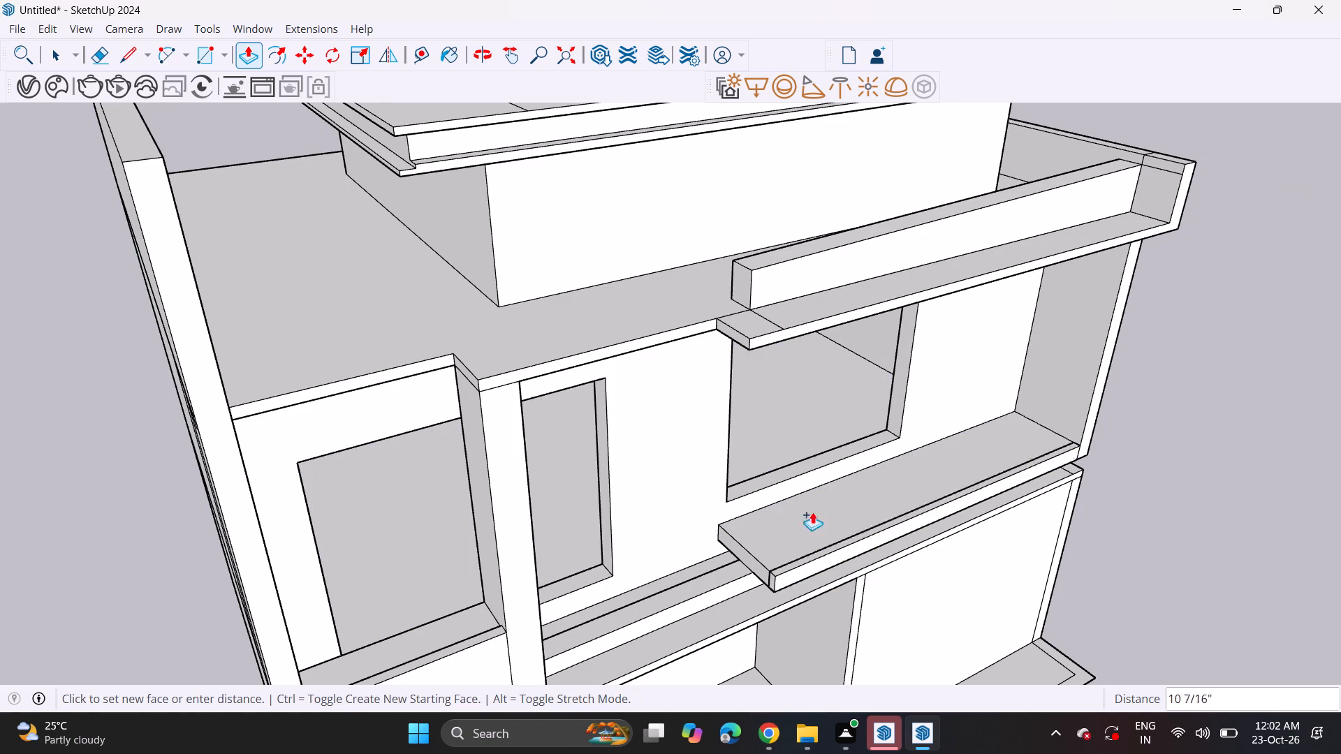
left_click(849, 313)
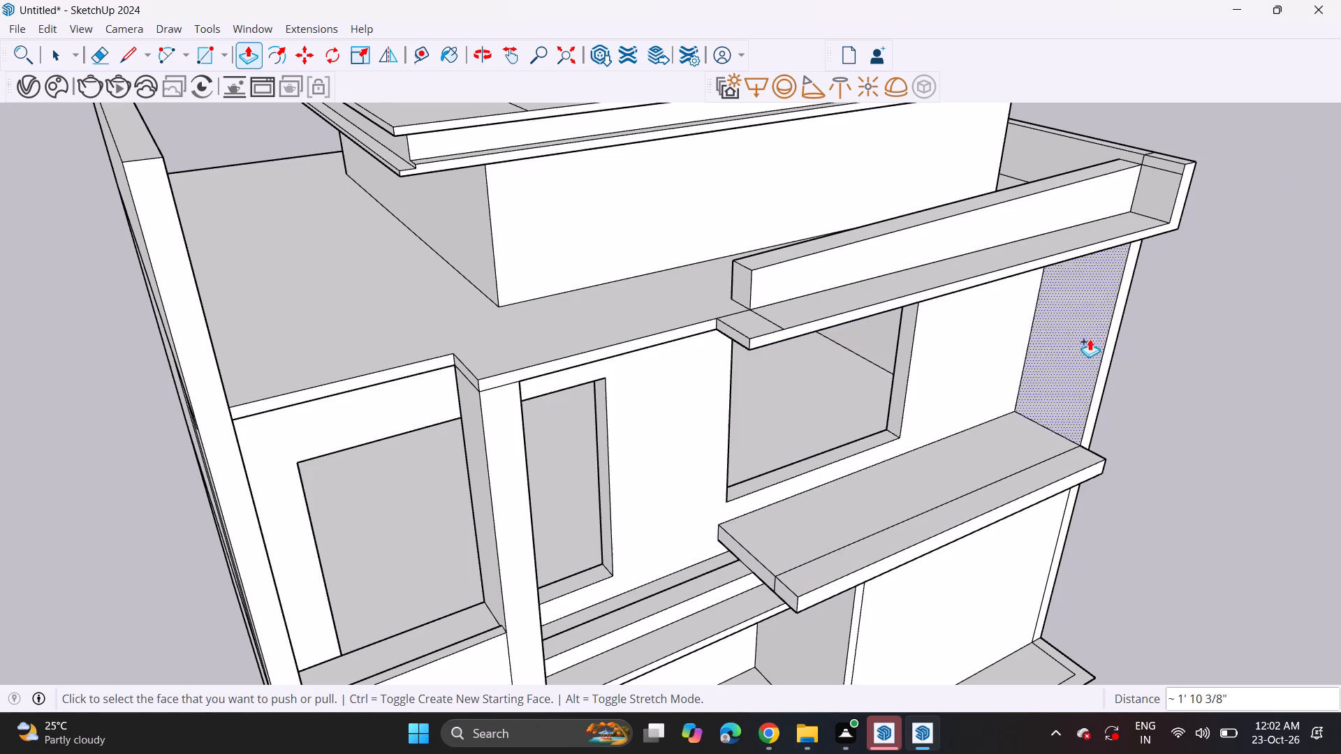
double_click(1115, 355)
double_click(1102, 374)
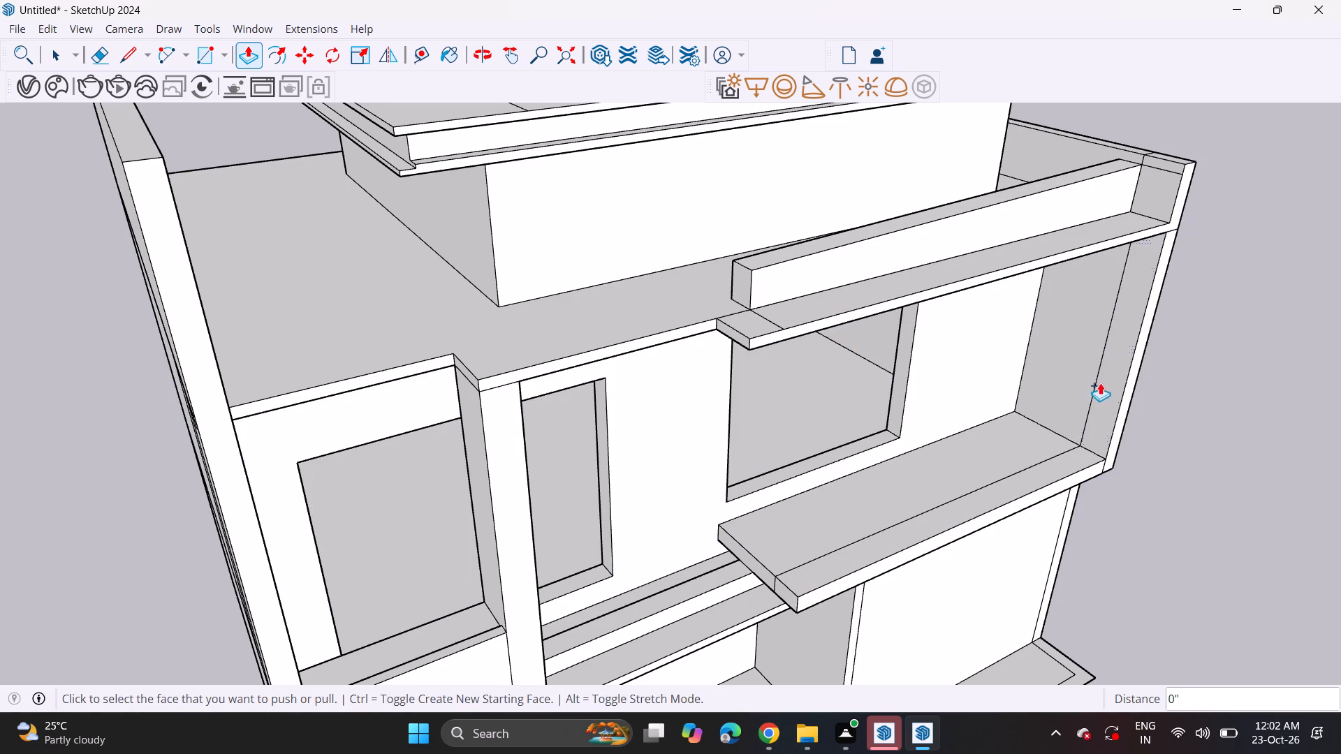
Lengthen the free end of the lower projecting slab, including its front strip, about 3' 9 1/16" to align with the upper slab's end.
scroll(1099, 385, "up", 1)
middle_click_drag(1097, 385, 930, 165)
scroll(808, 217, "down", 5)
middle_click_drag(789, 270, 930, 360)
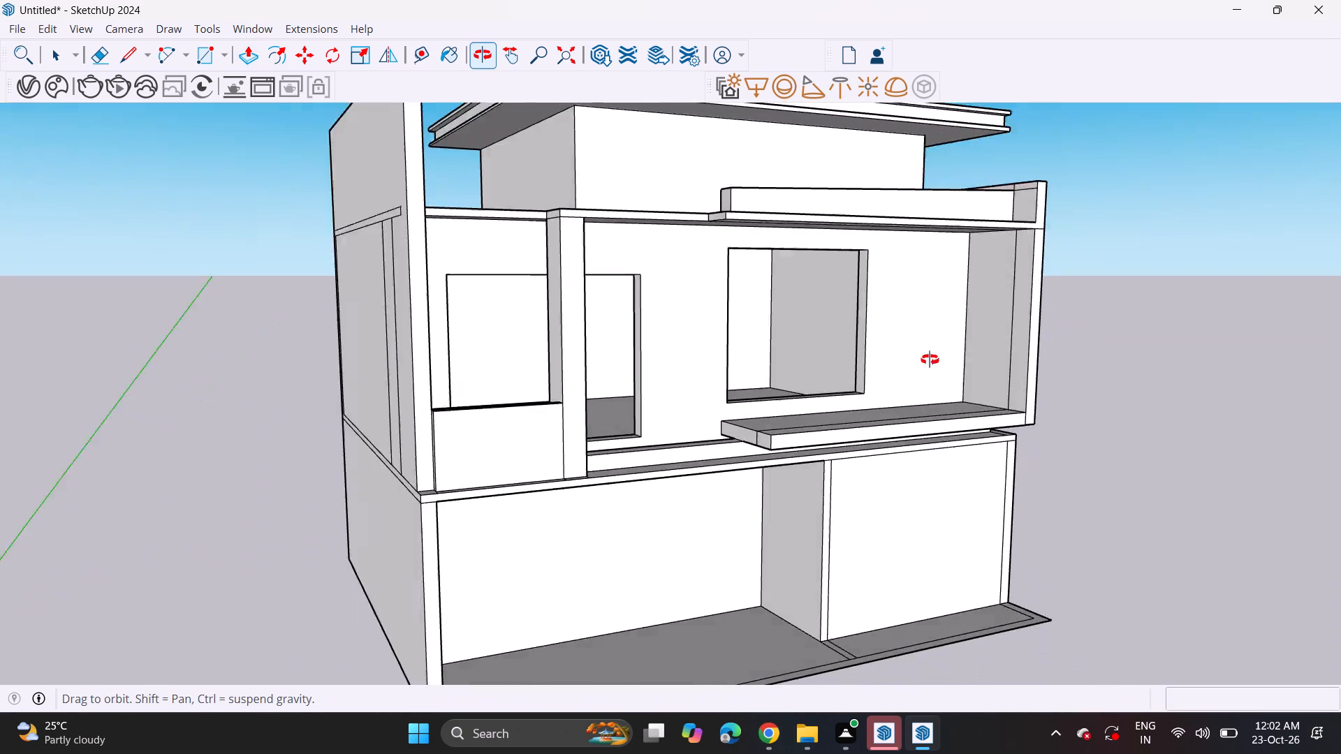
middle_click_drag(930, 360, 939, 373)
scroll(787, 449, "up", 5)
left_click(736, 431)
scroll(615, 406, "down", 2)
scroll(615, 406, "up", 1)
scroll(615, 406, "down", 3)
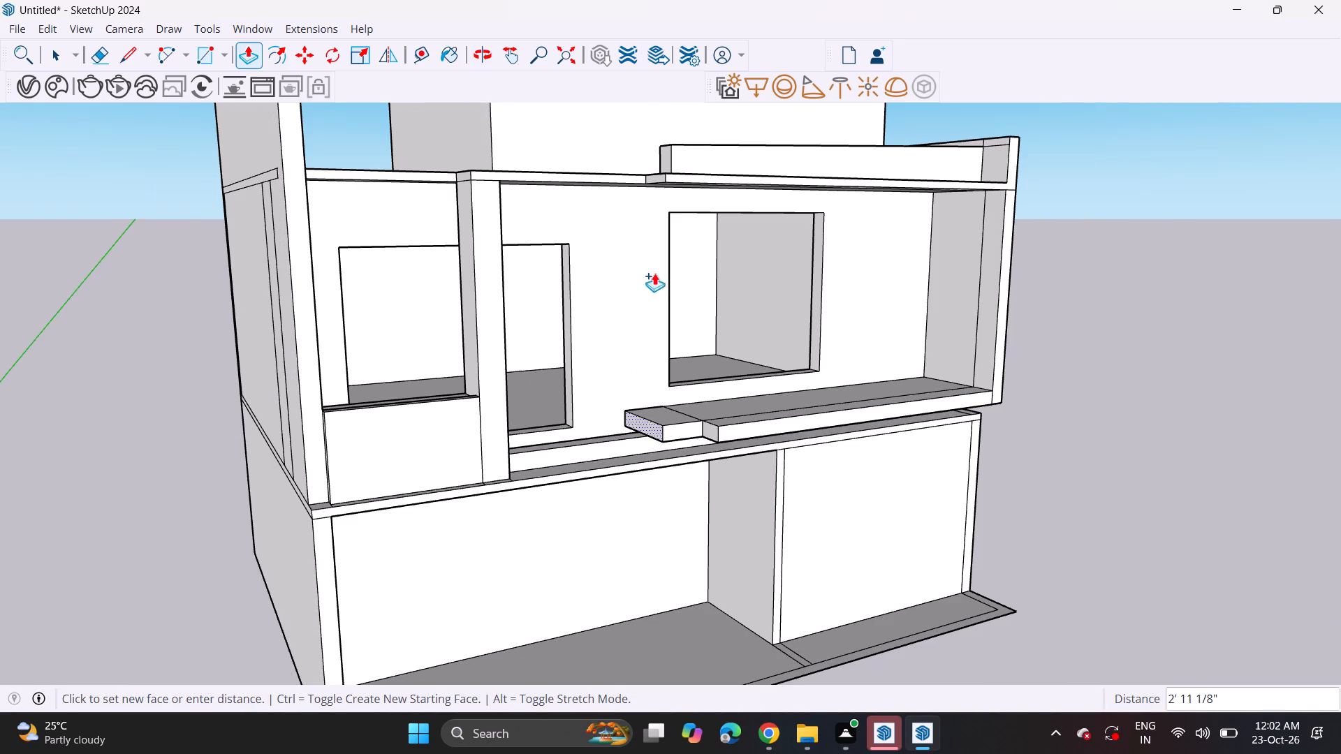
left_click(657, 178)
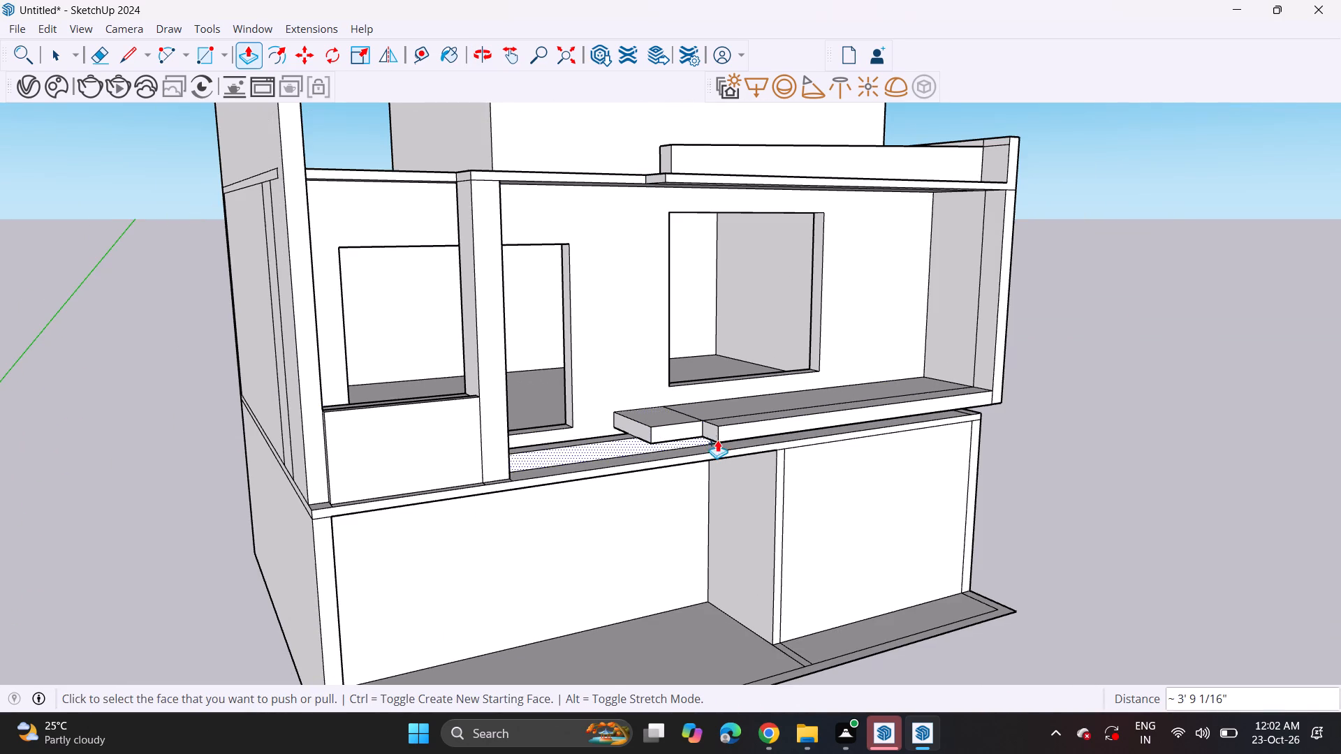
double_click(718, 427)
Erase the leftover seam lines on the lower slab's top and front faces and on the upper slab beside the parapet's end.
scroll(763, 389, "down", 1)
middle_click_drag(765, 387, 577, 518)
scroll(595, 511, "up", 1)
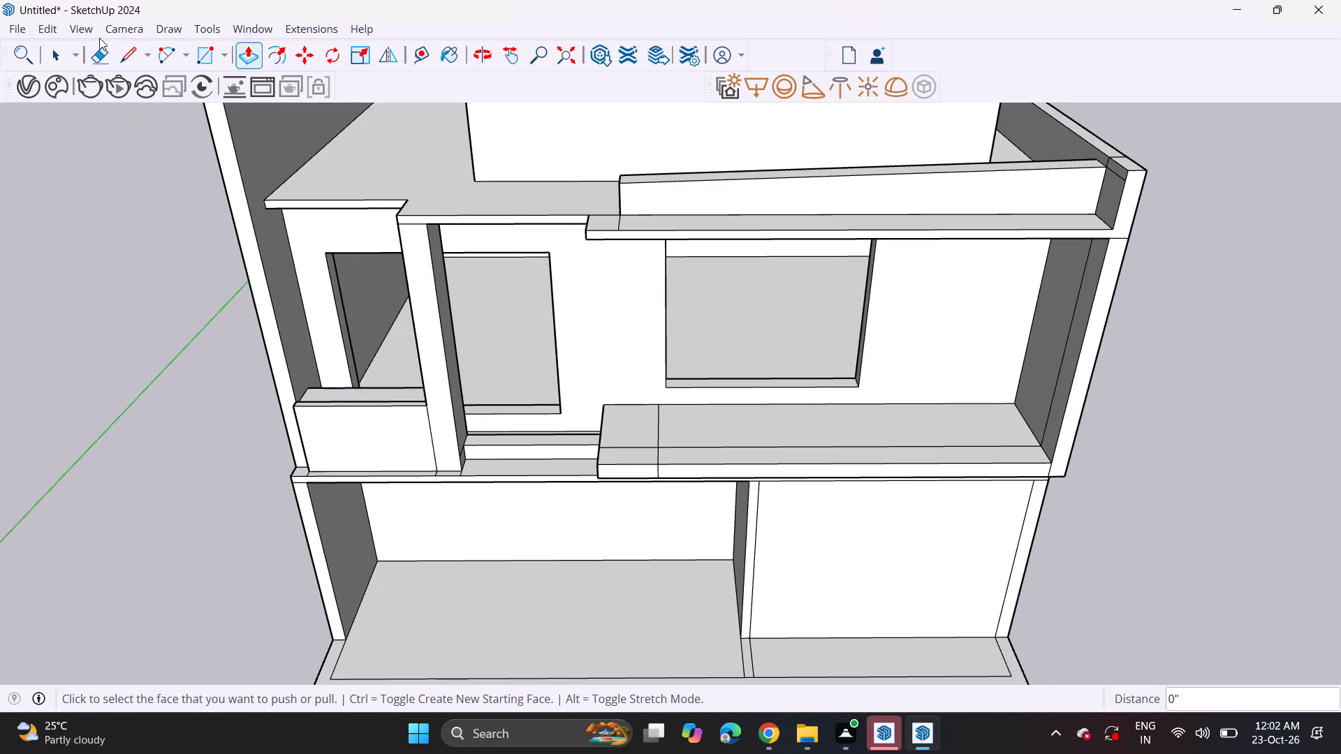
left_click(99, 50)
scroll(649, 482, "up", 4)
left_click(647, 413)
left_click(654, 417)
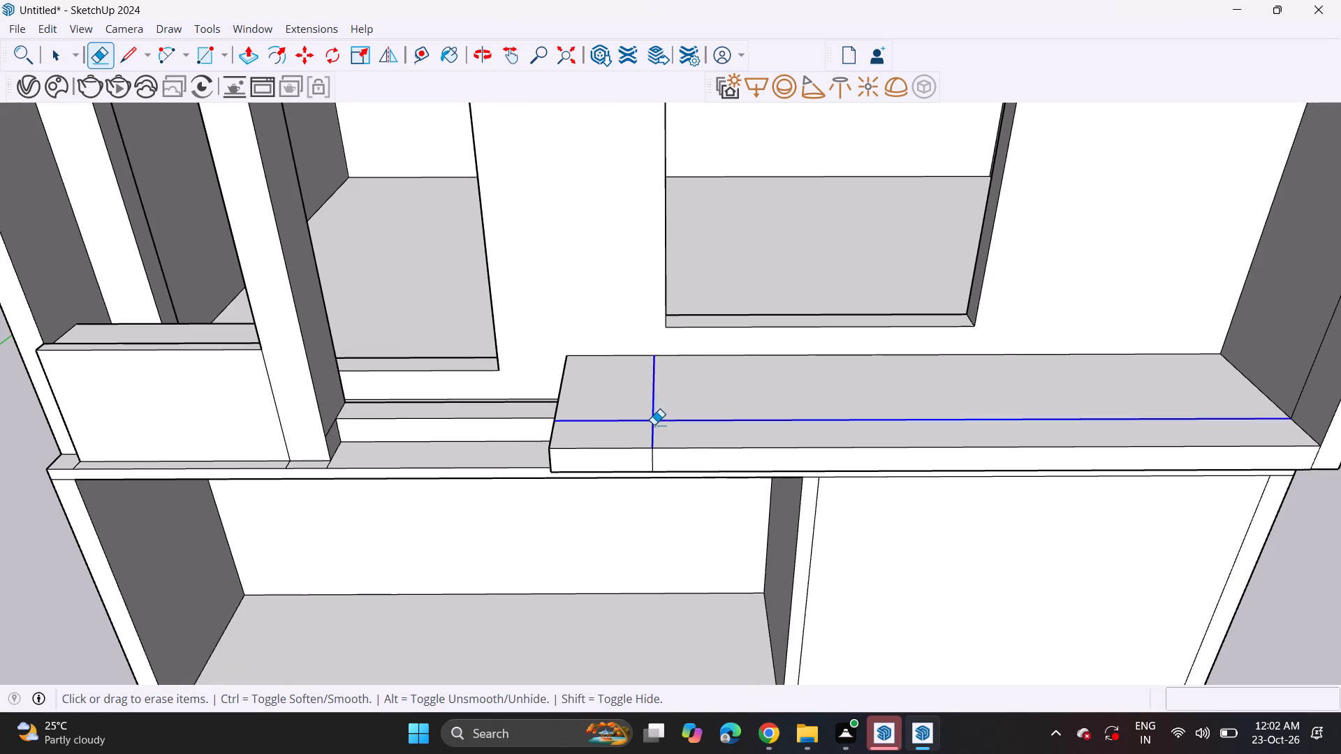
left_click(653, 426)
left_click(652, 459)
scroll(638, 420, "down", 6)
scroll(592, 188, "up", 8)
left_click(620, 220)
Draw a rectangle about 4 13/16" by 7 13/16" on top of the lower slab, near its free front corner.
scroll(606, 300, "down", 6)
middle_click_drag(636, 380, 643, 169)
scroll(651, 134, "up", 1)
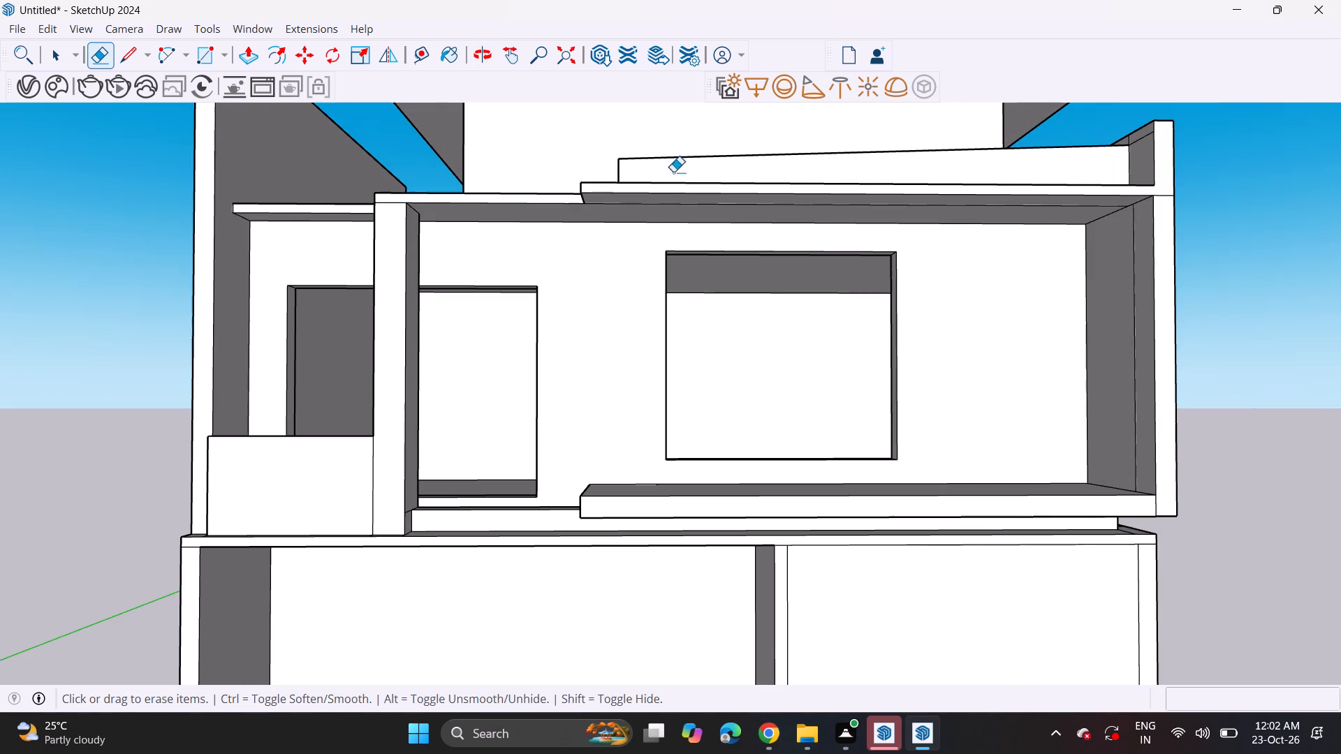
left_click(203, 51)
middle_click_drag(599, 363, 600, 558)
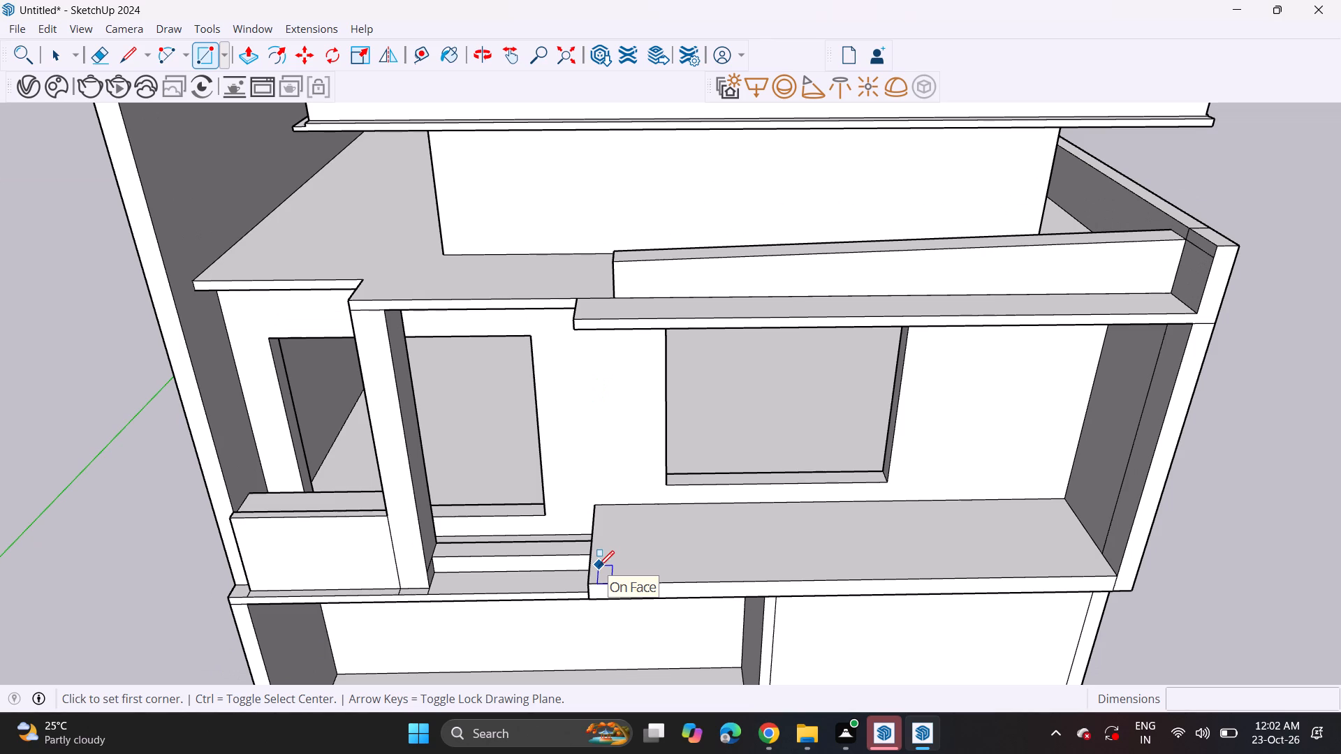
scroll(620, 605, "up", 5)
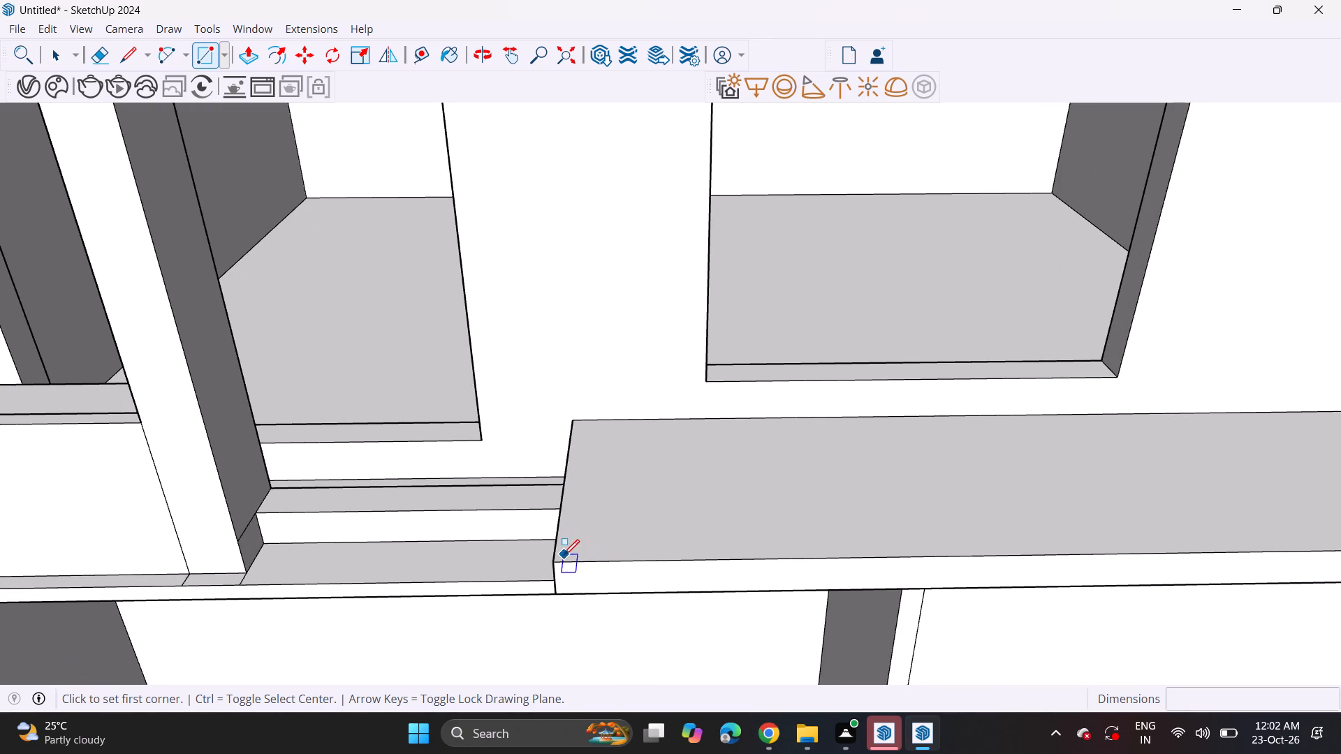
left_click(564, 555)
left_click(582, 538)
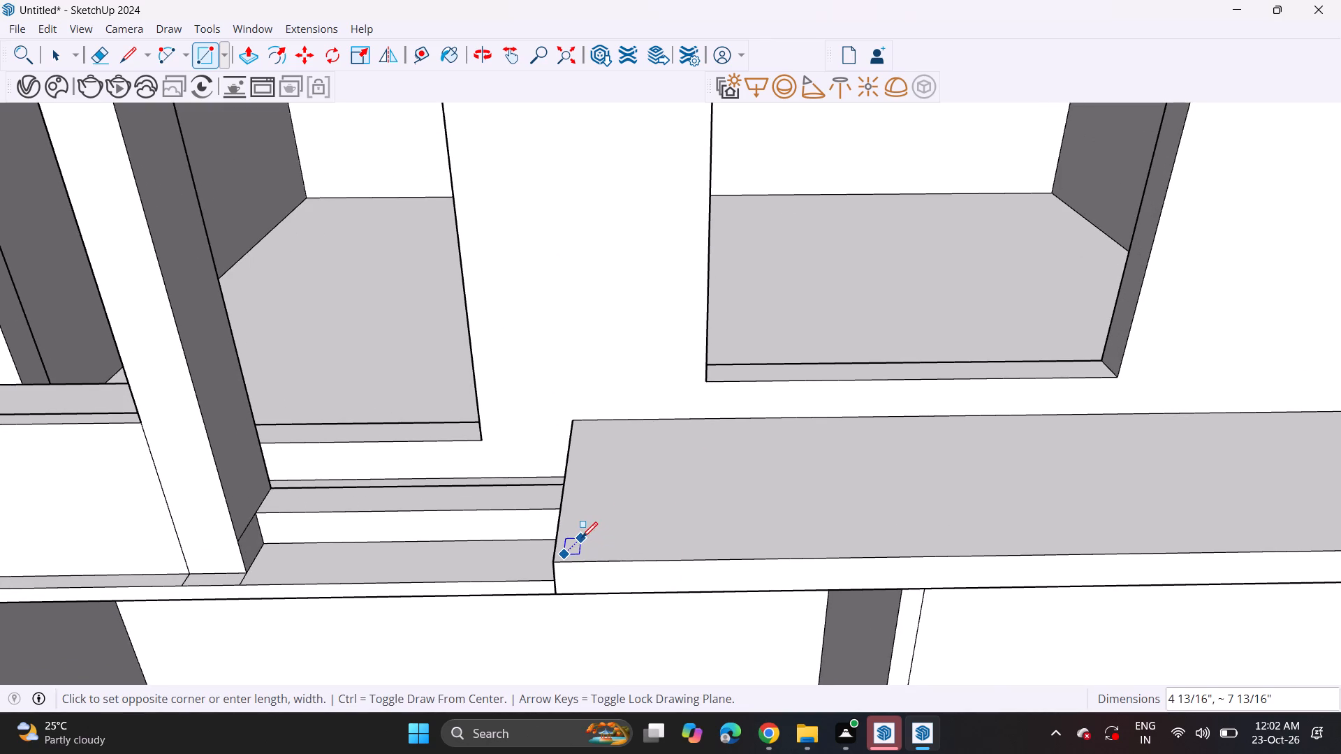
Copy the small rectangle 6" along the lower slab's front edge to make a pair.
scroll(567, 533, "up", 4)
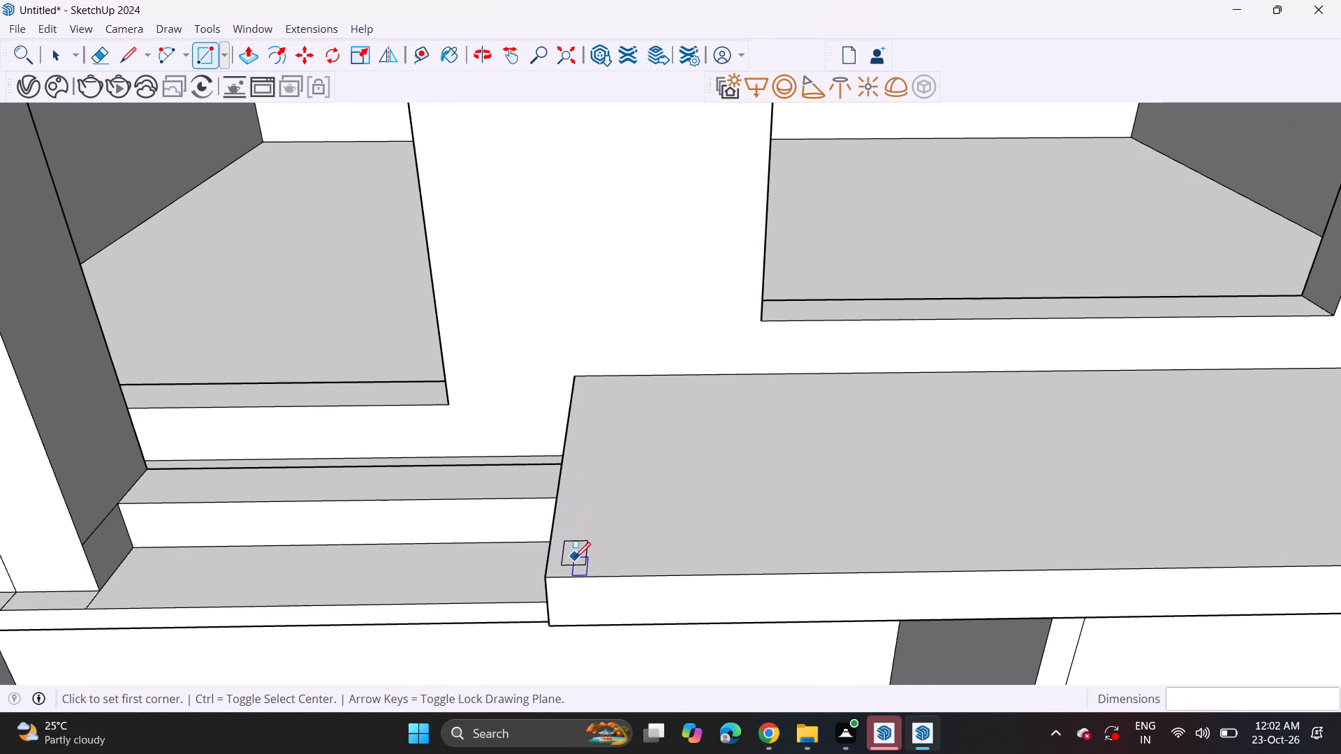
key("space")
double_click(573, 554)
key("m")
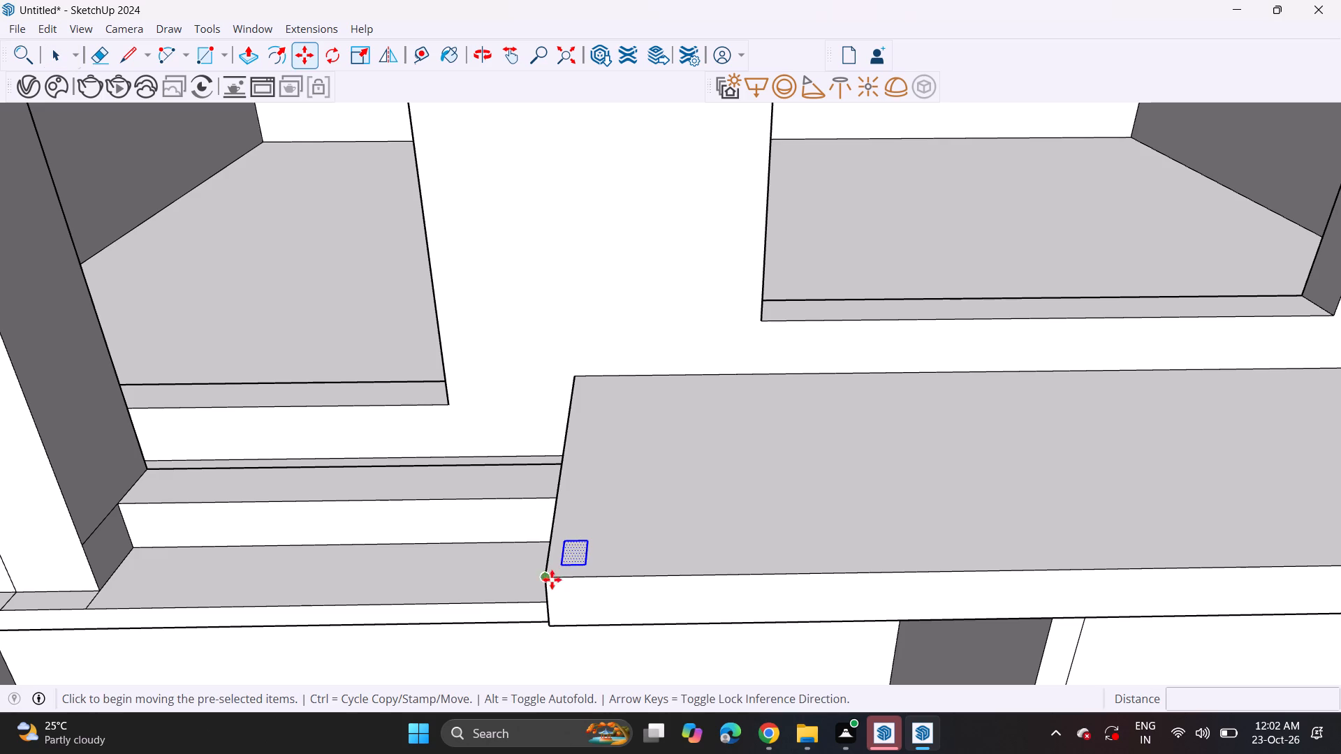
left_click(564, 567)
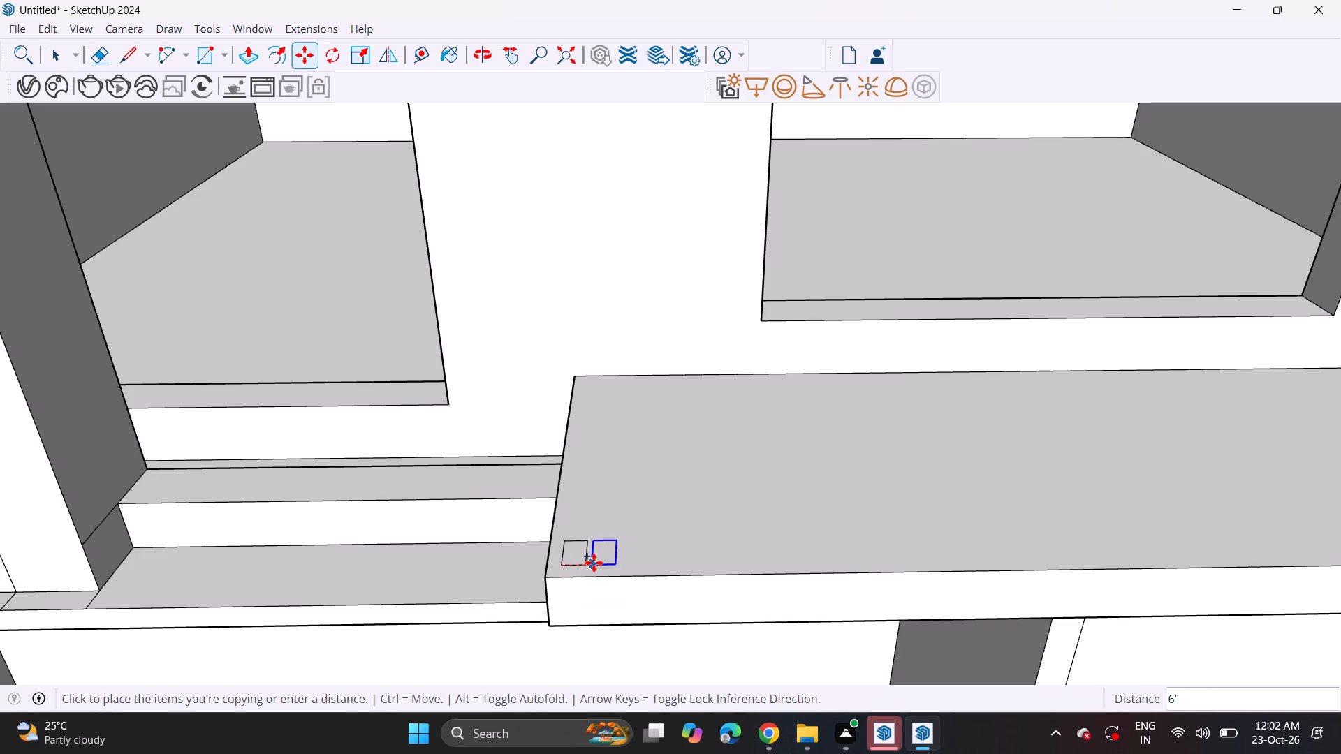
left_click(594, 563)
Add a second and third pair along the front edge, copying about 1' 3 9/16" and 1' 2 7/8" between pairs and 6" within each.
left_click(596, 566, "ctrl")
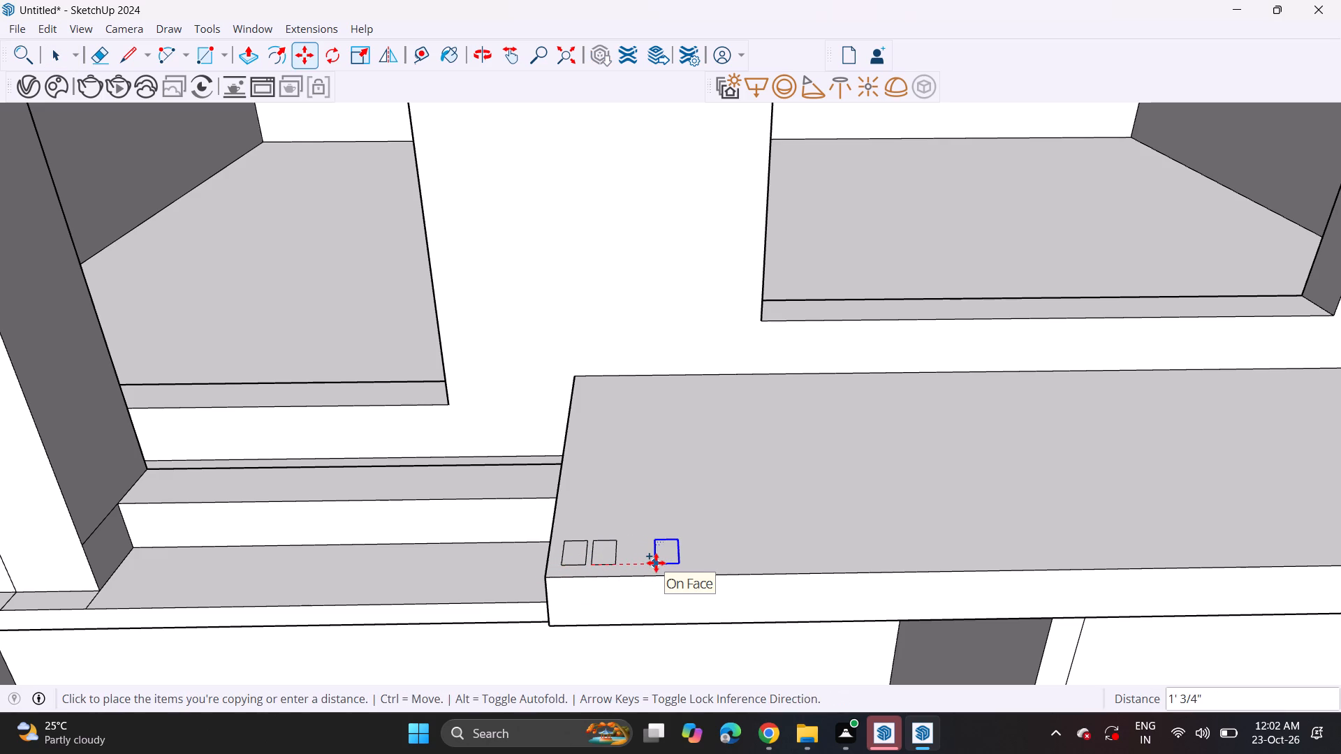
left_click(670, 563)
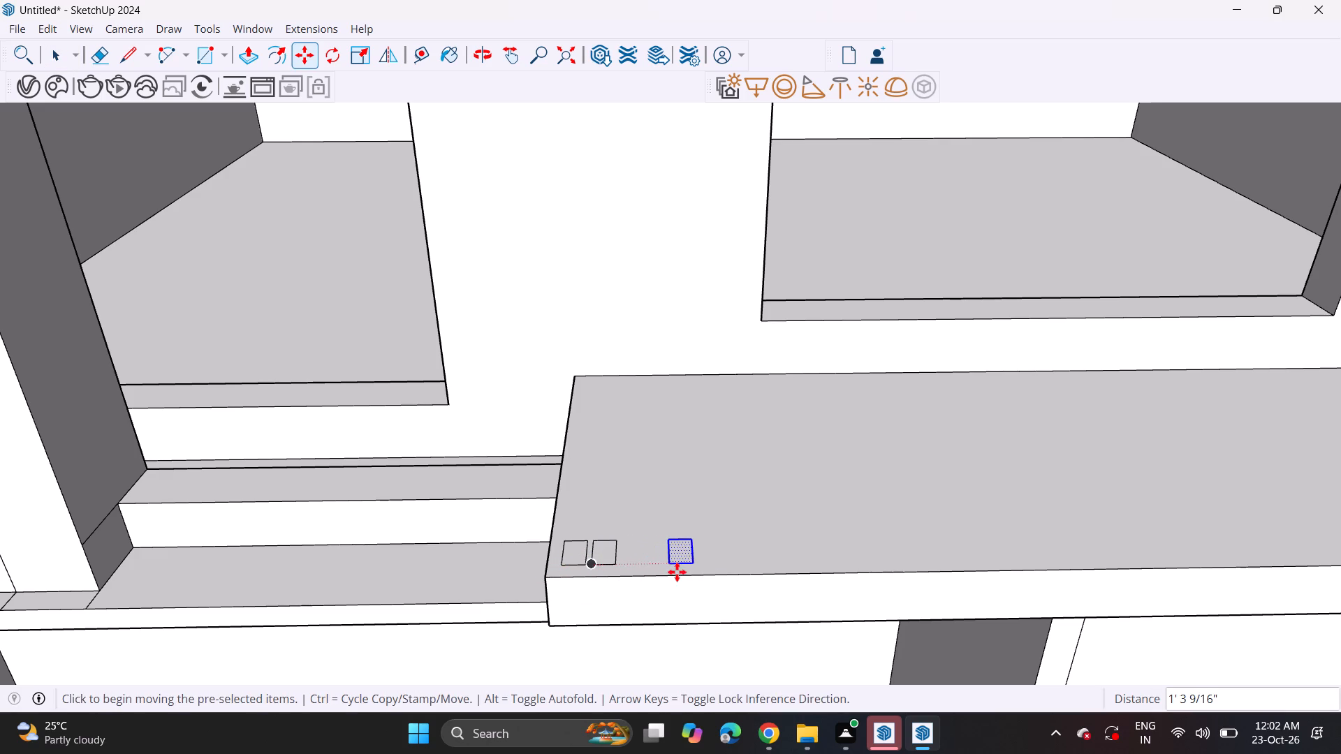
left_click(671, 565)
left_click(704, 559)
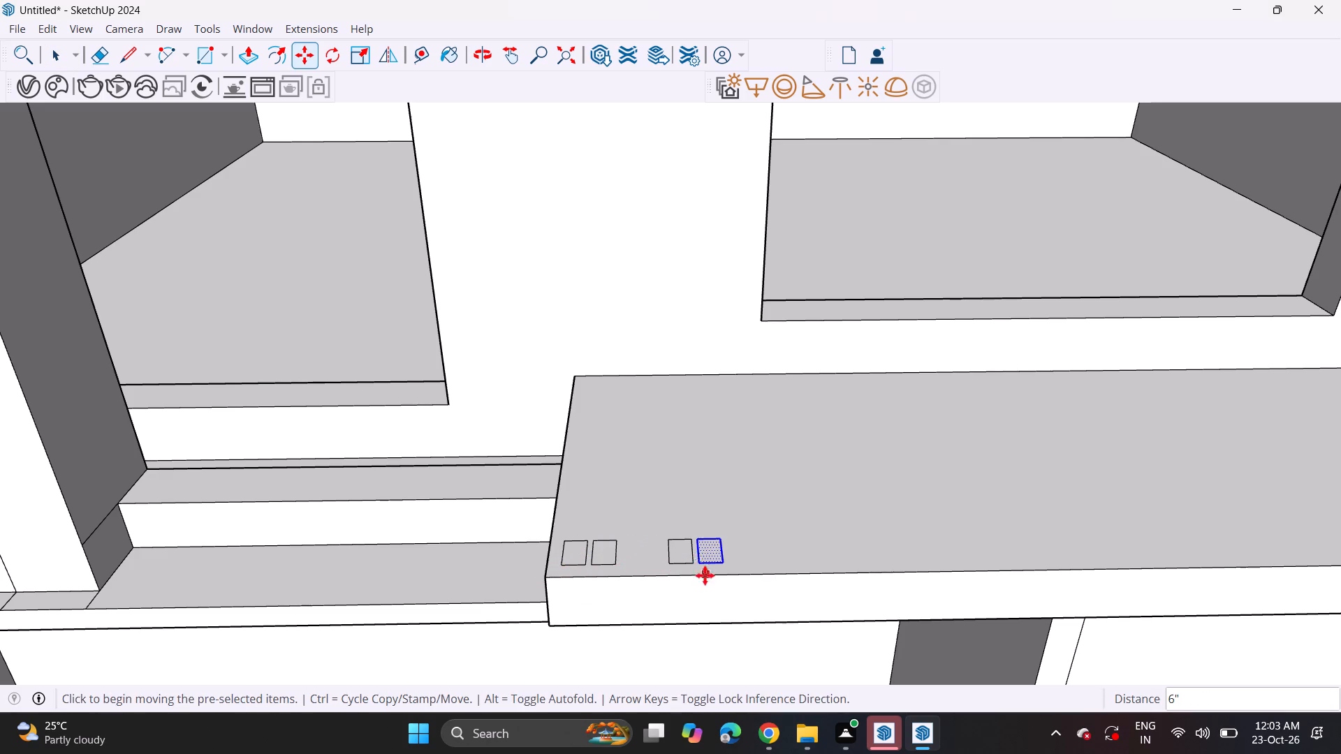
left_click(703, 565)
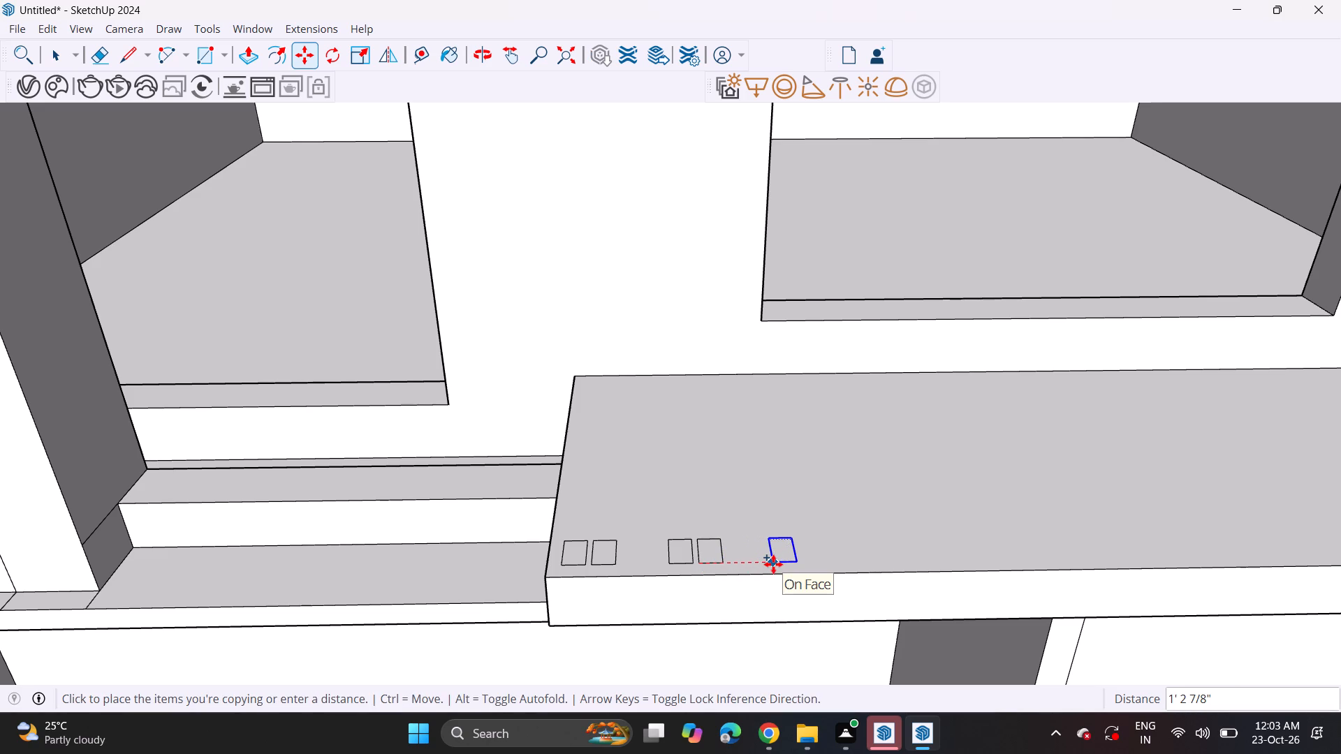
left_click(773, 564)
left_click(772, 561)
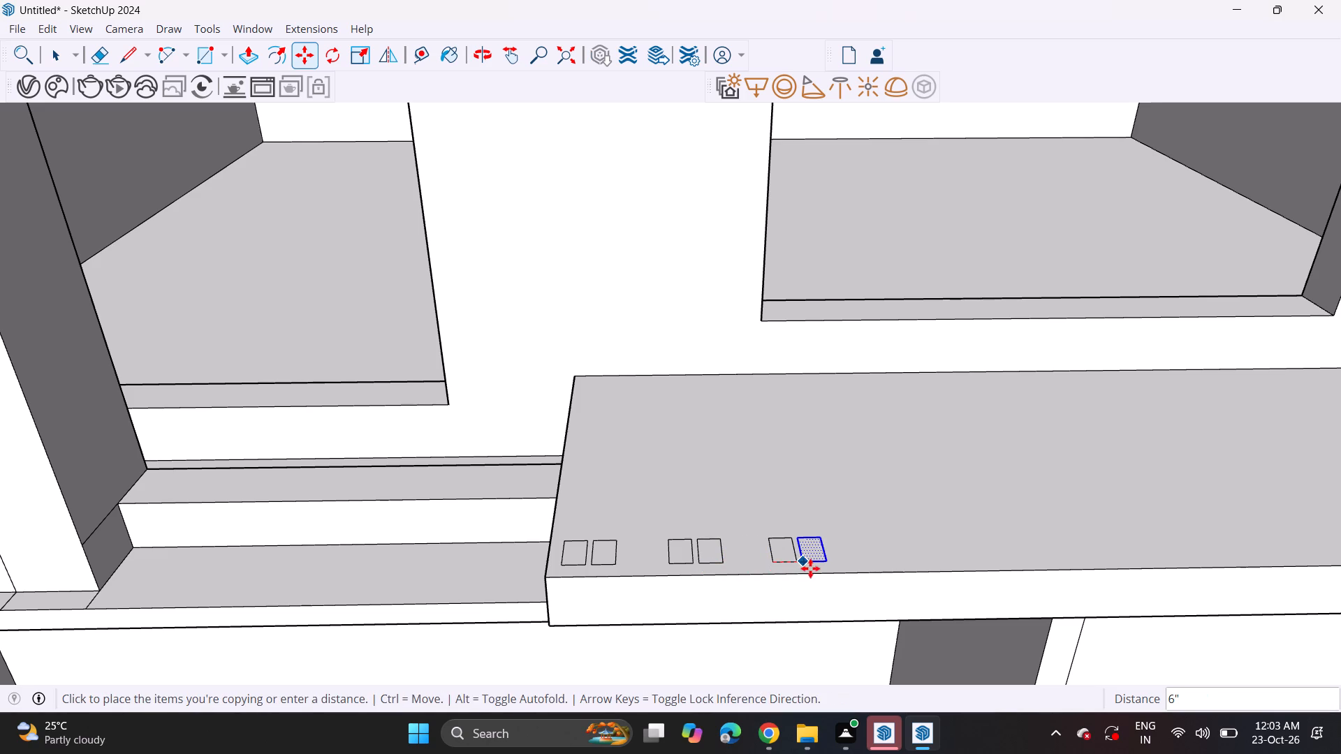
left_click(810, 568)
Add a fourth and fifth pair along the front edge, copying about 1' 4 1/2" and 1' 2 13/16" between pairs and 6" within each.
left_click(804, 563)
left_click(884, 559)
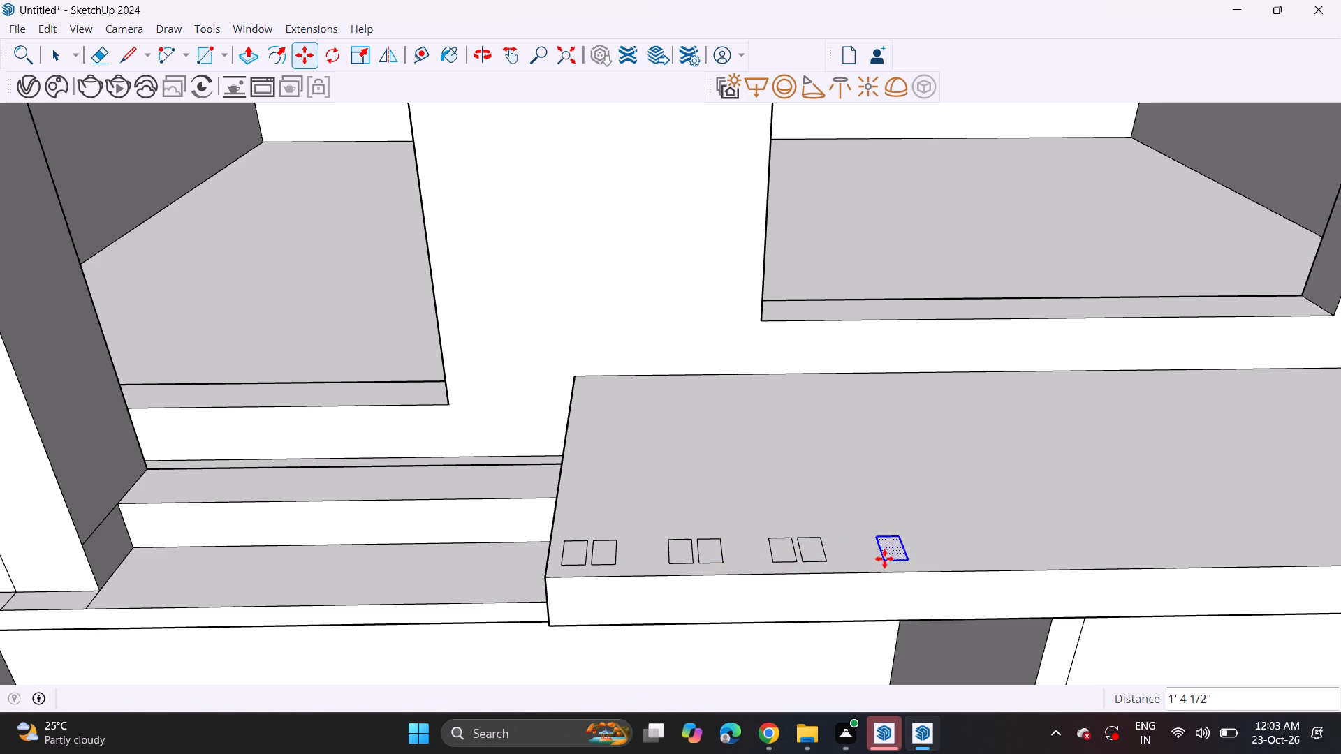
left_click(881, 558, "ctrl")
left_click(916, 561)
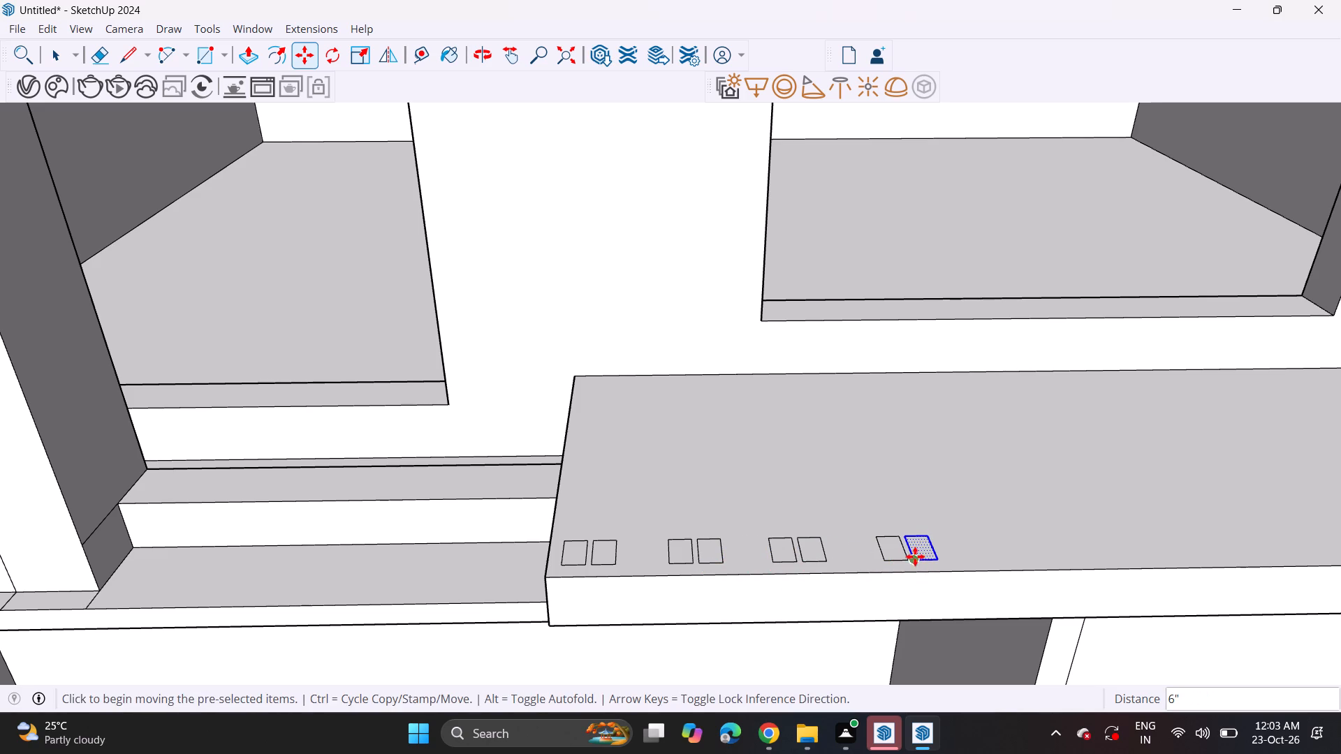
left_click(915, 556)
left_click(988, 557)
left_click(988, 558, "ctrl")
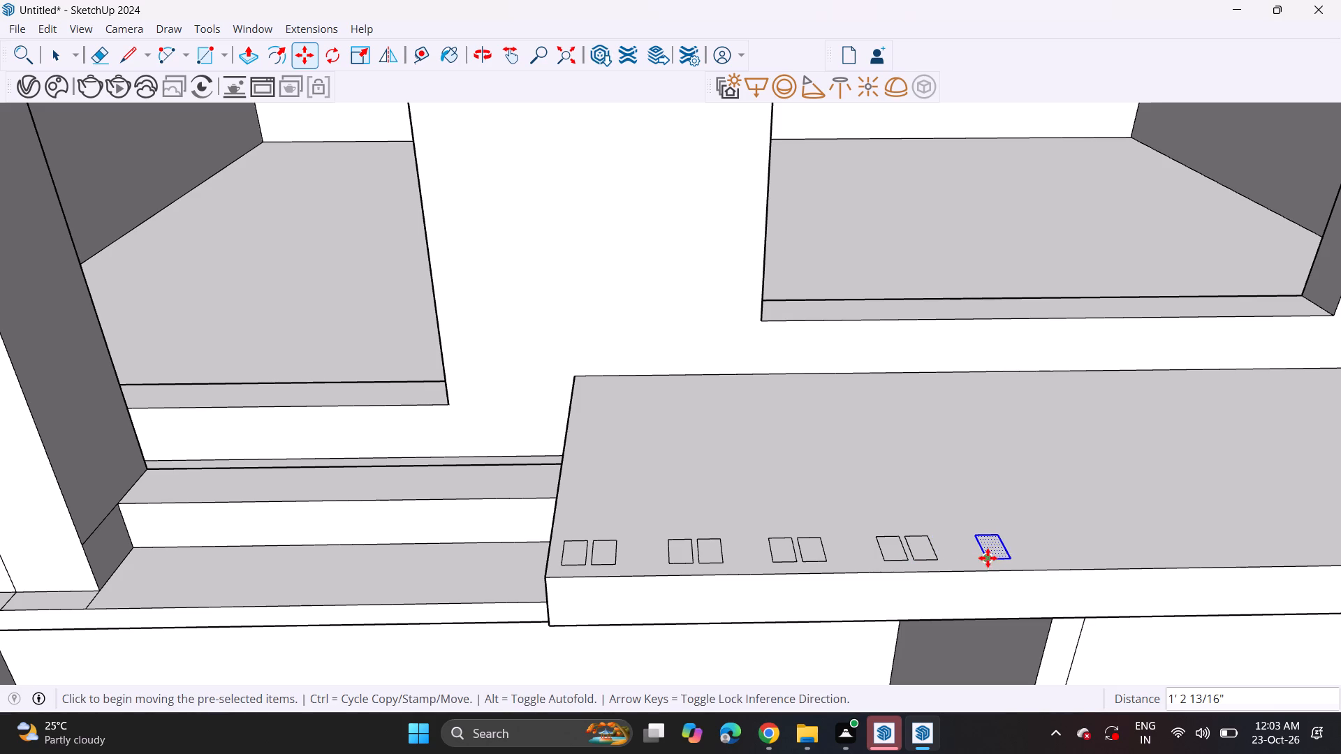
left_click(1019, 558)
Add a sixth and seventh pair of rectangles along the front edge at similar gaps, with copies 6" apart within each pair.
scroll(1026, 545, "up", 1)
middle_click_drag(1025, 545, 680, 520)
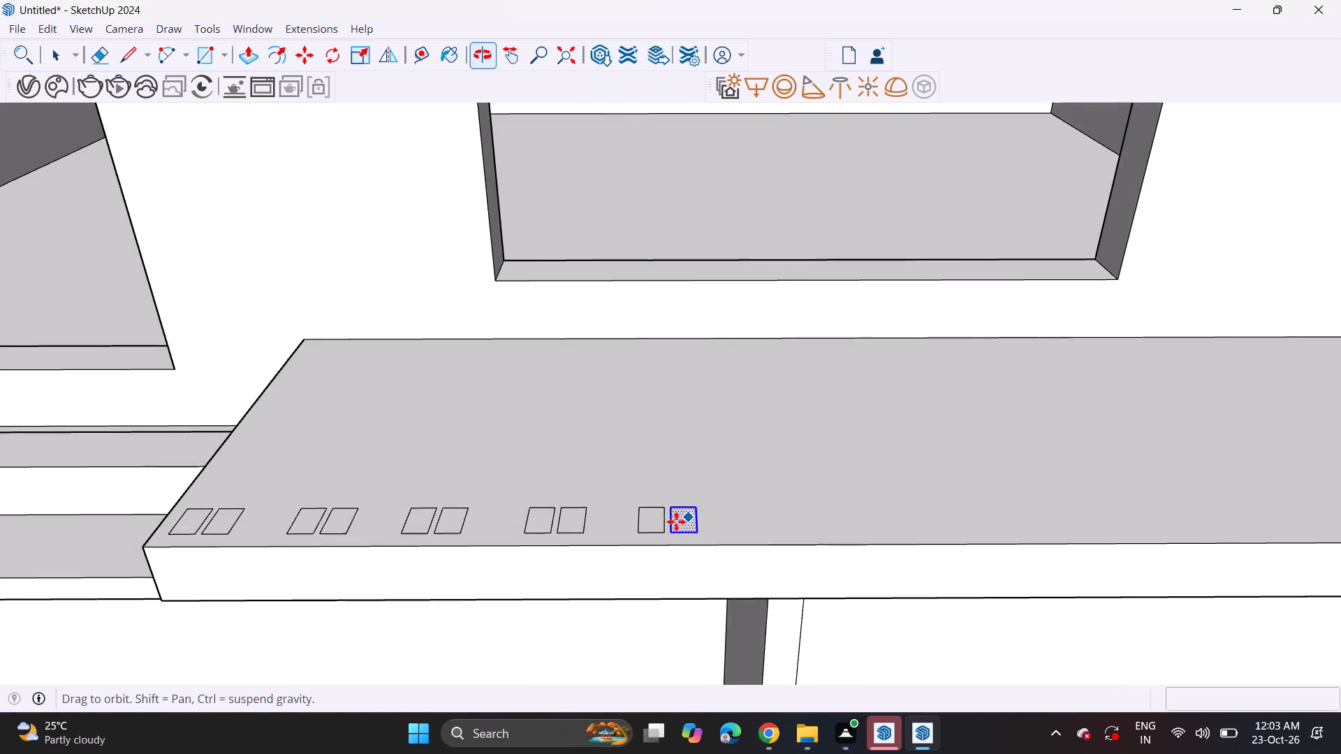
left_click(675, 533)
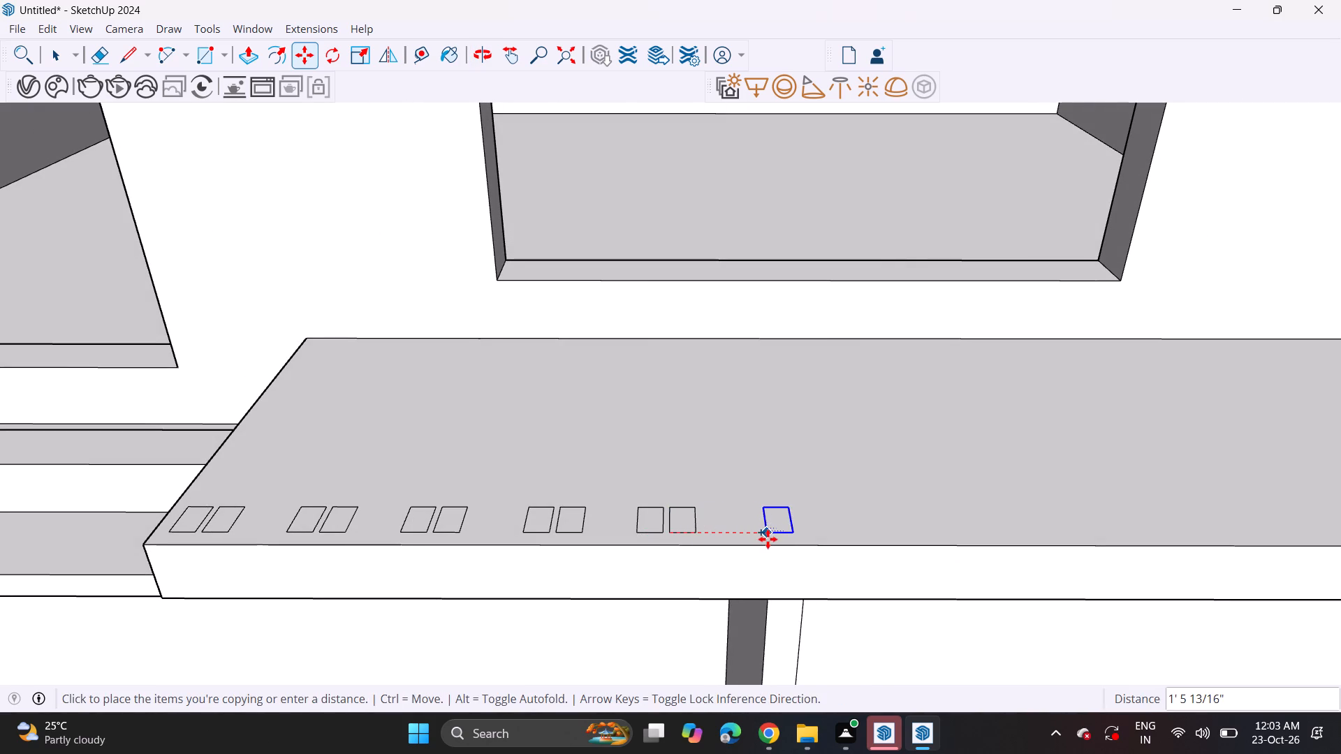
left_click(759, 538)
left_click(763, 536)
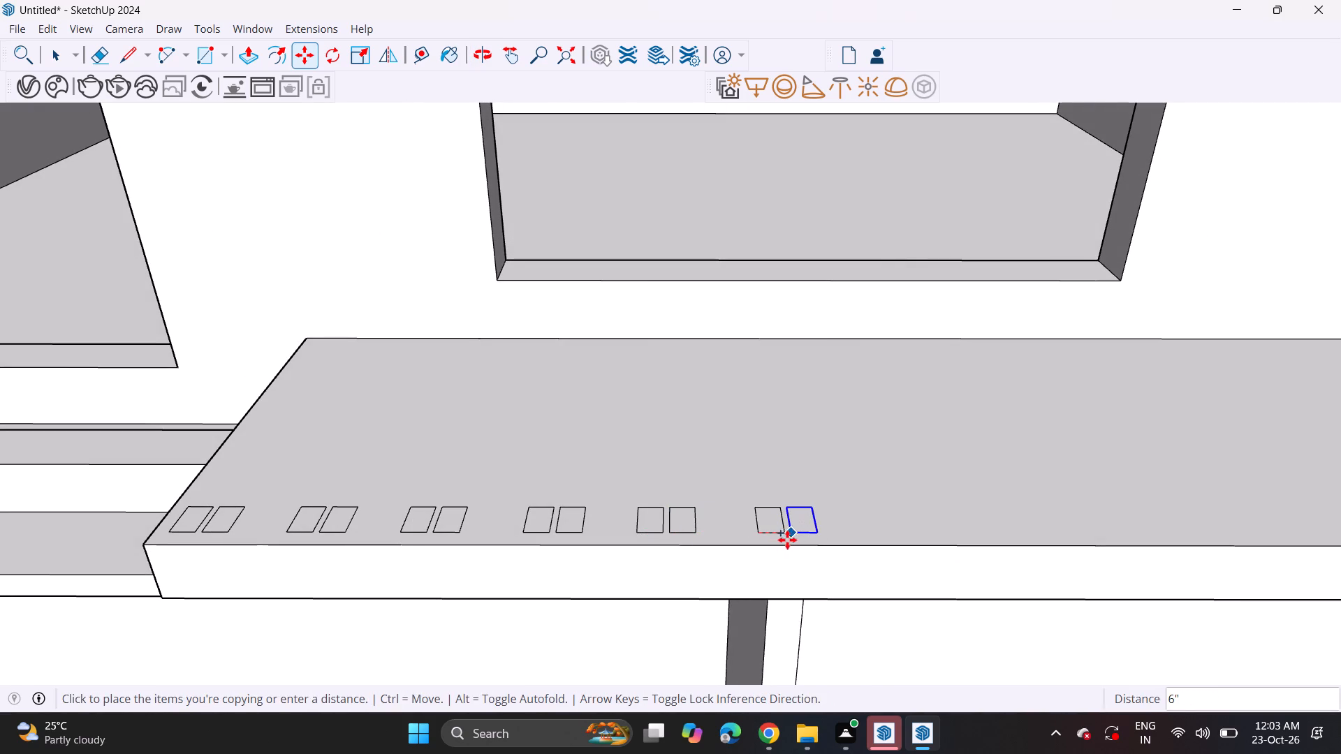
left_click(789, 540)
left_click(793, 533)
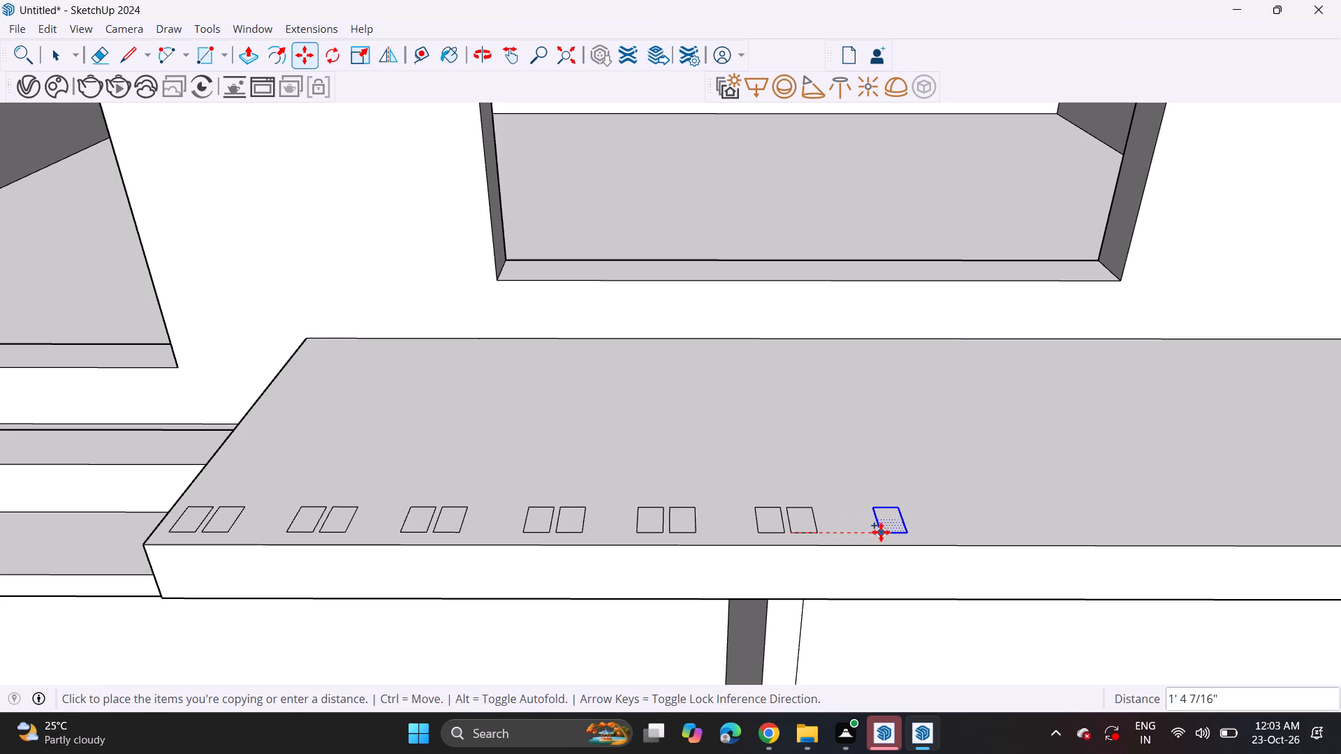
left_click(881, 532)
left_click(877, 533, "ctrl")
left_click(918, 533)
Pull the first rectangle at the slab's free end up about 14' 8 7/8" to meet the projecting upper slab.
scroll(819, 505, "down", 3)
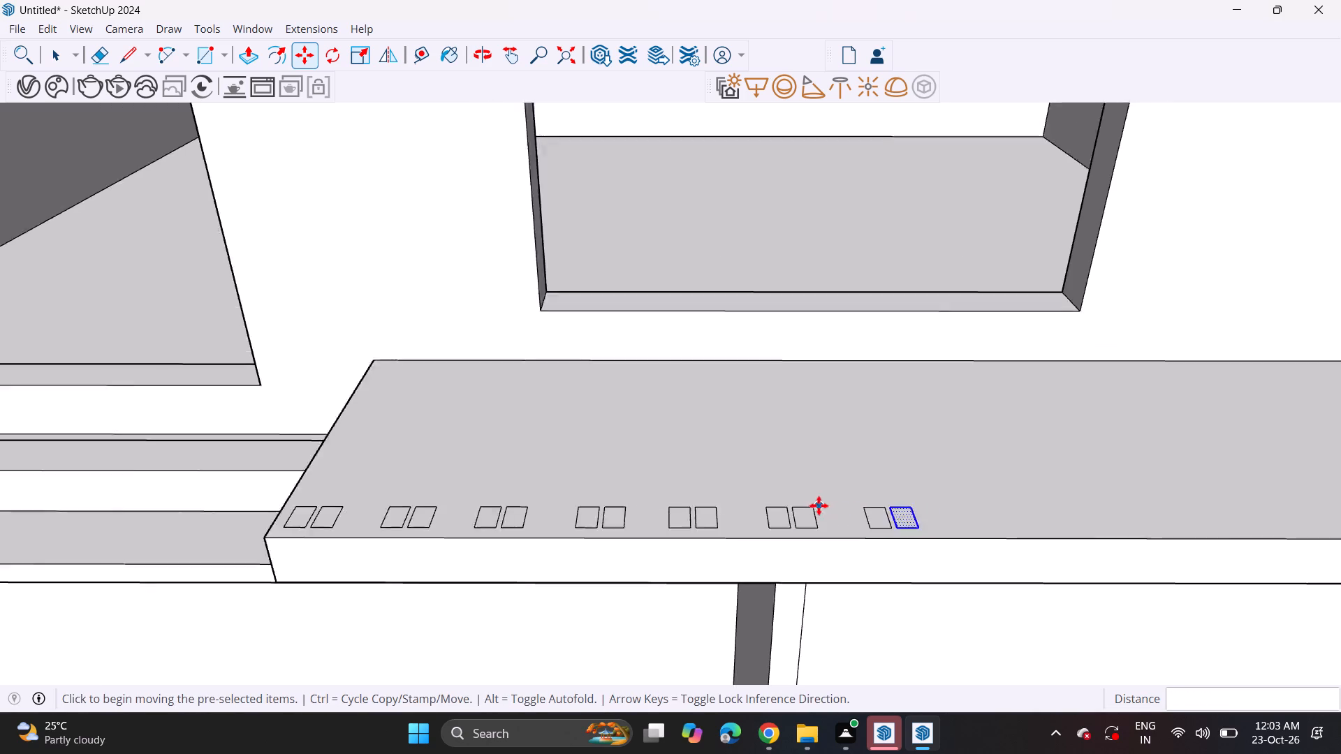
scroll(819, 505, "down", 3)
left_click(255, 61)
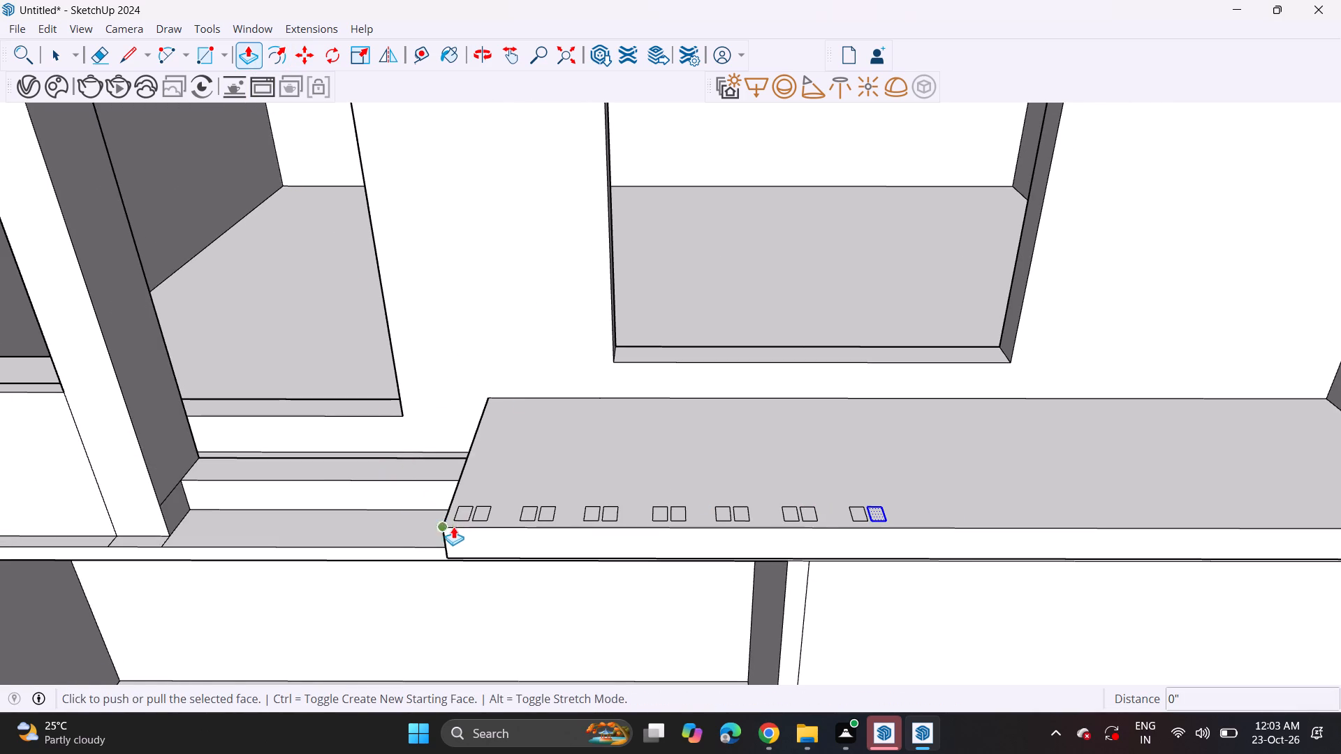
key("Escape")
left_click(467, 517)
scroll(448, 380, "down", 6)
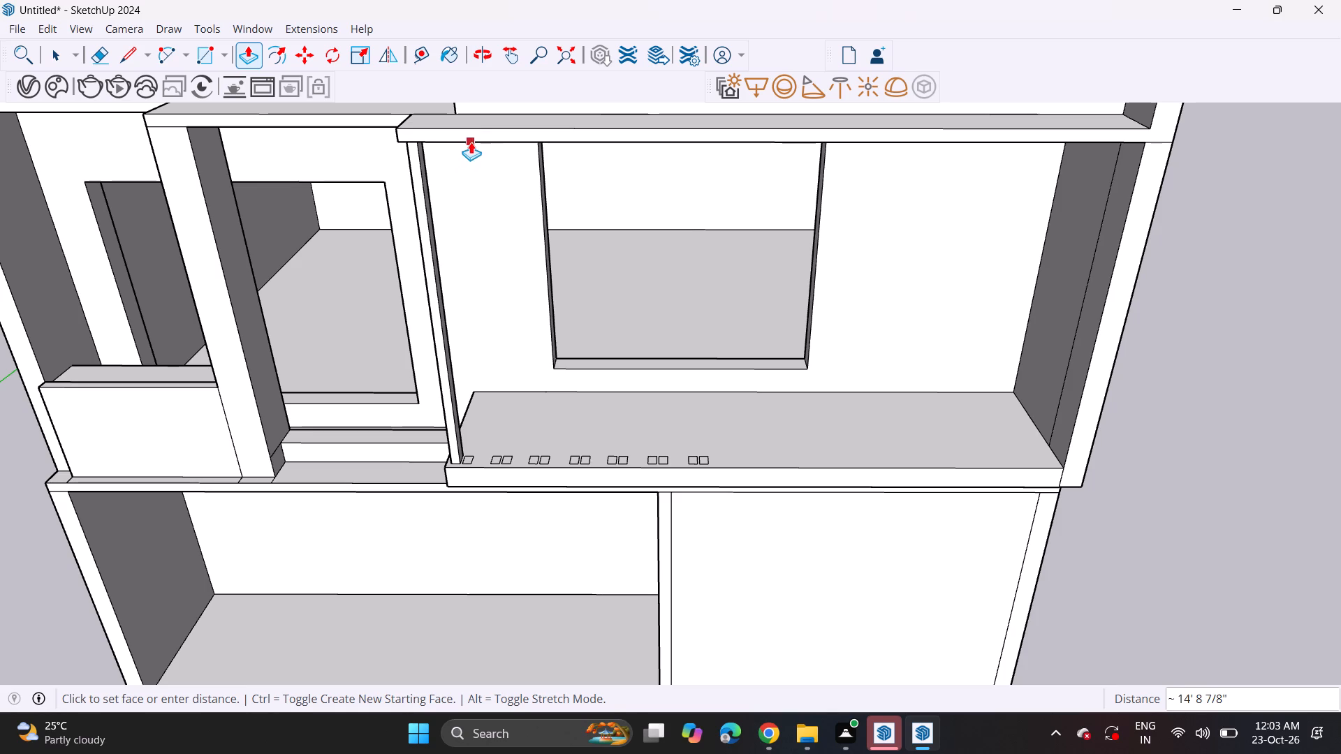
left_click(469, 146)
Pull the remaining thirteen rectangles along the slab's front edge up by the same 14' 8 7/8" to form the paired vertical fins.
double_click(472, 457)
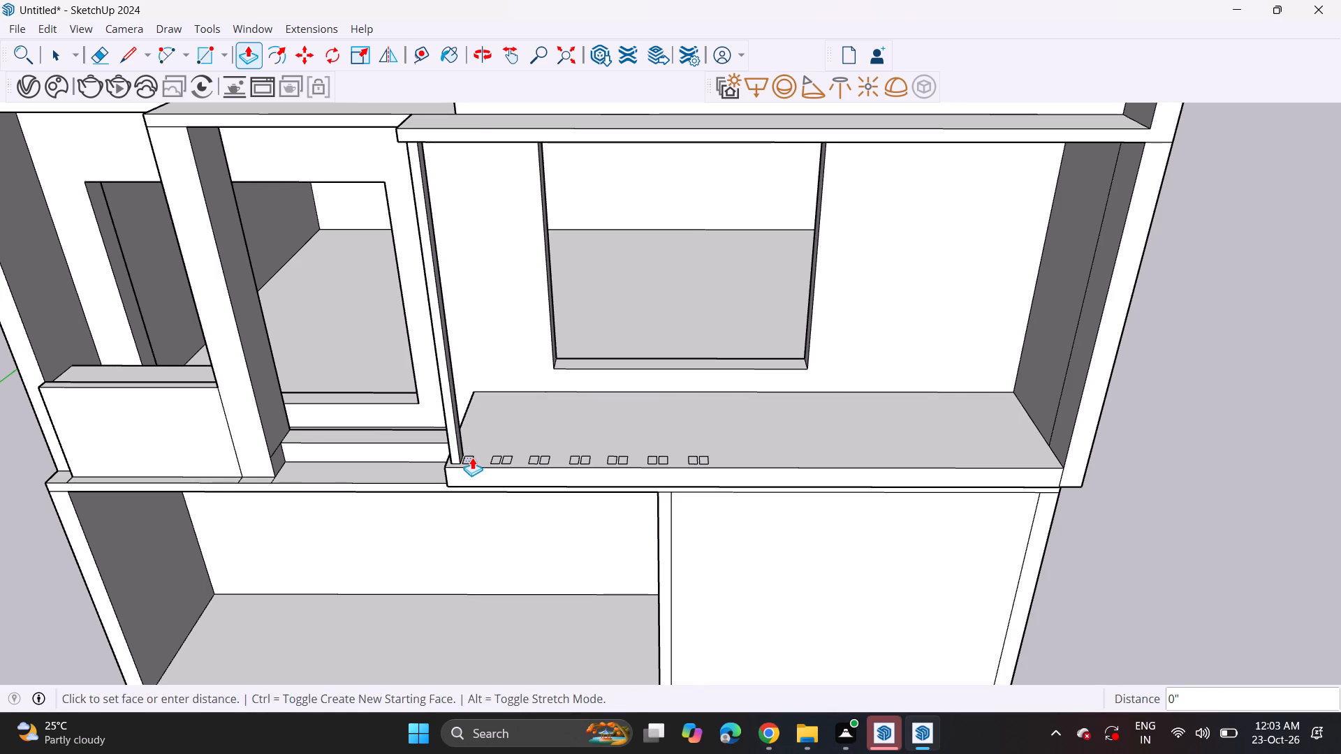
double_click(499, 460)
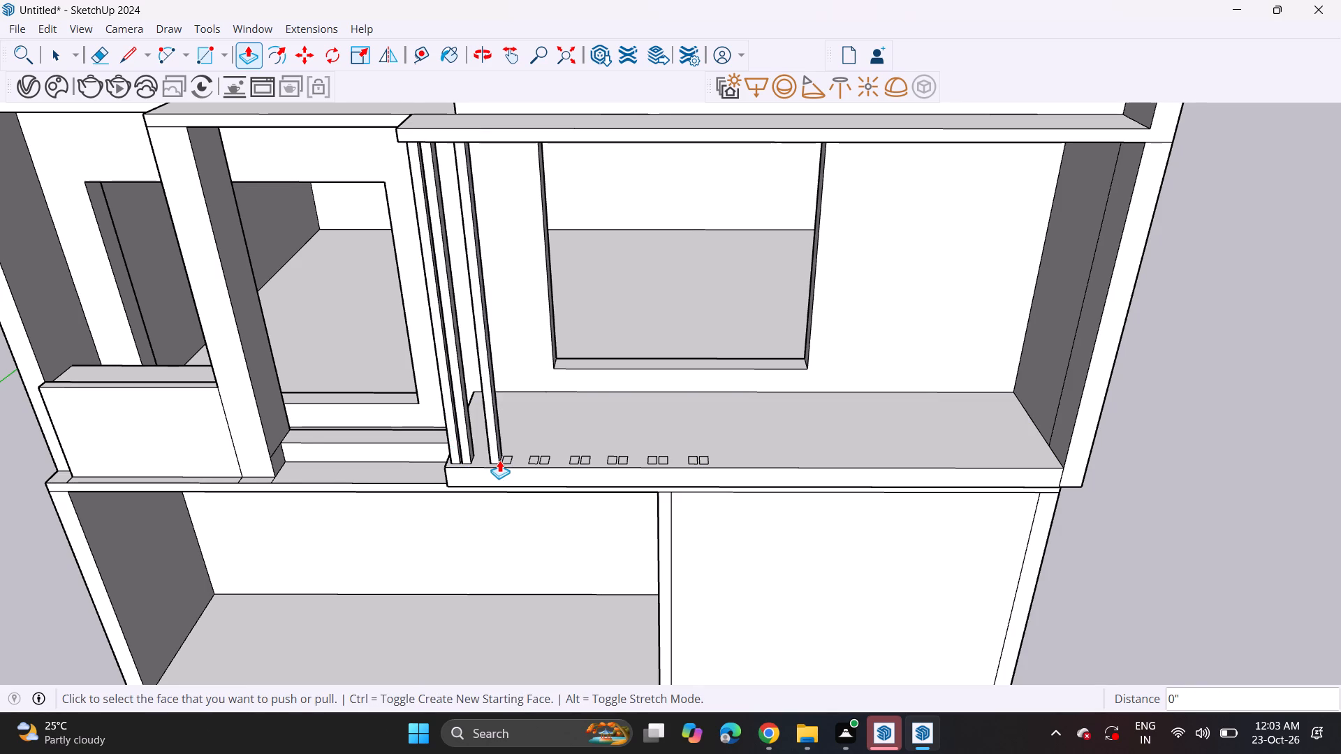
double_click(508, 461)
double_click(538, 458)
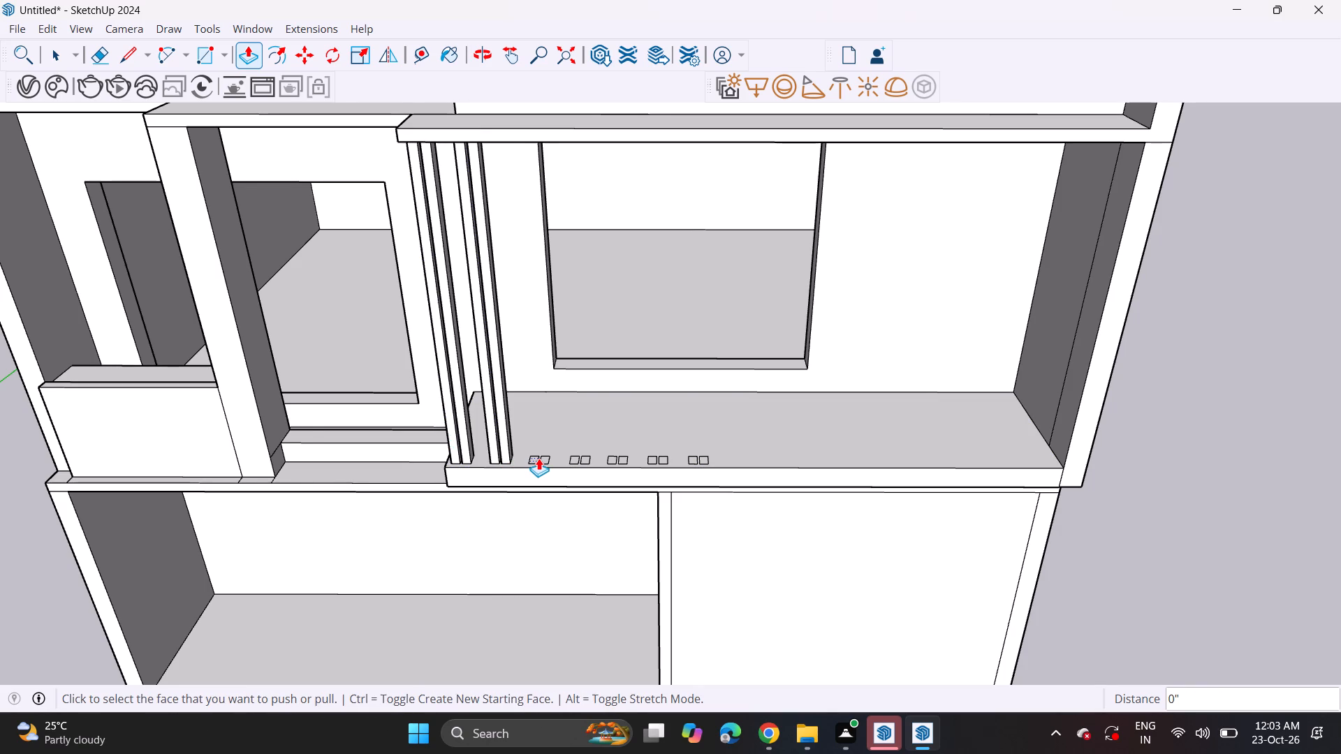
double_click(547, 459)
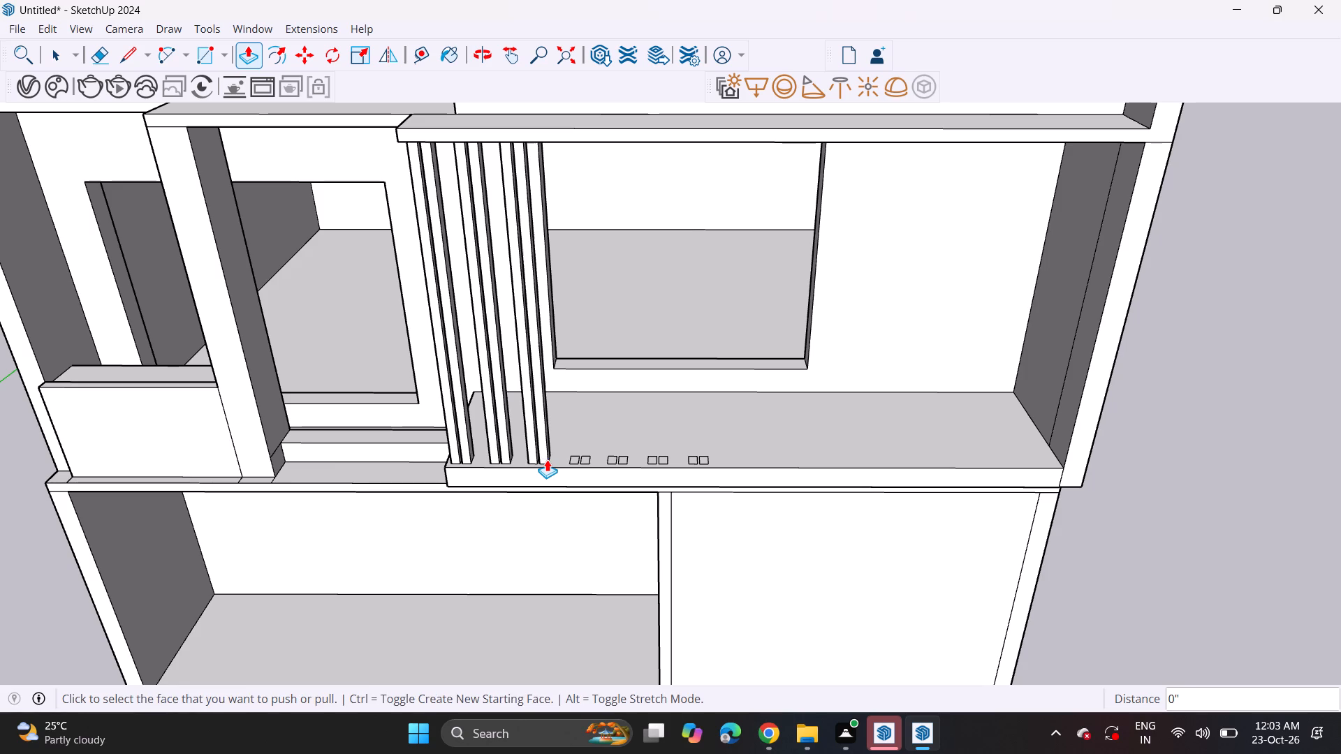
double_click(576, 460)
double_click(587, 461)
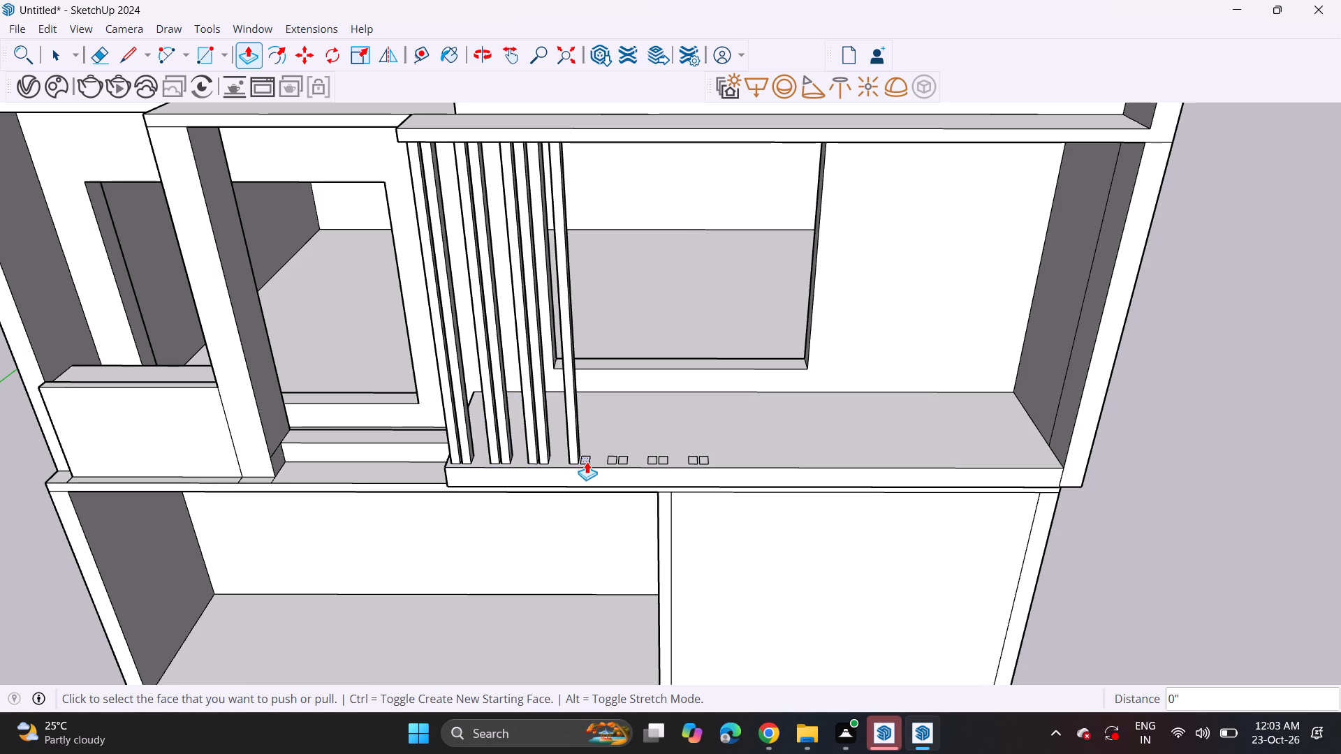
double_click(612, 459)
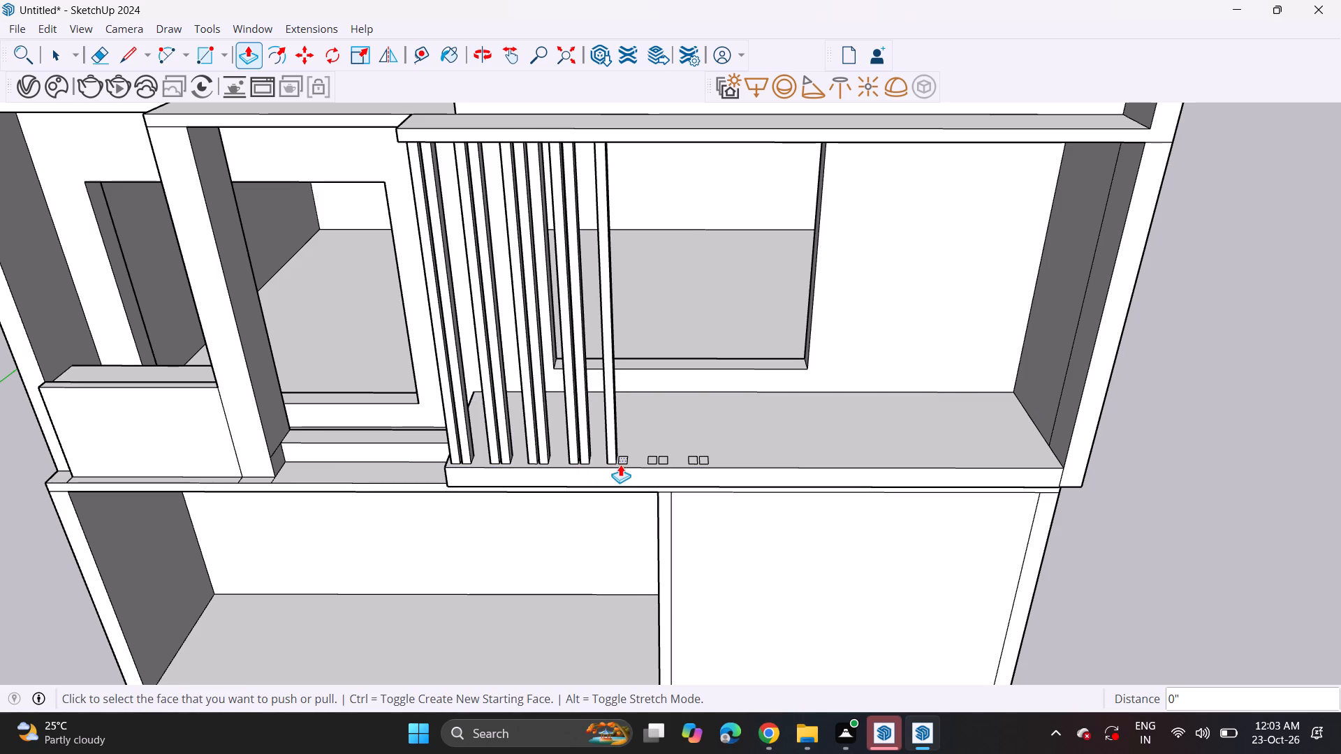
double_click(622, 460)
double_click(654, 463)
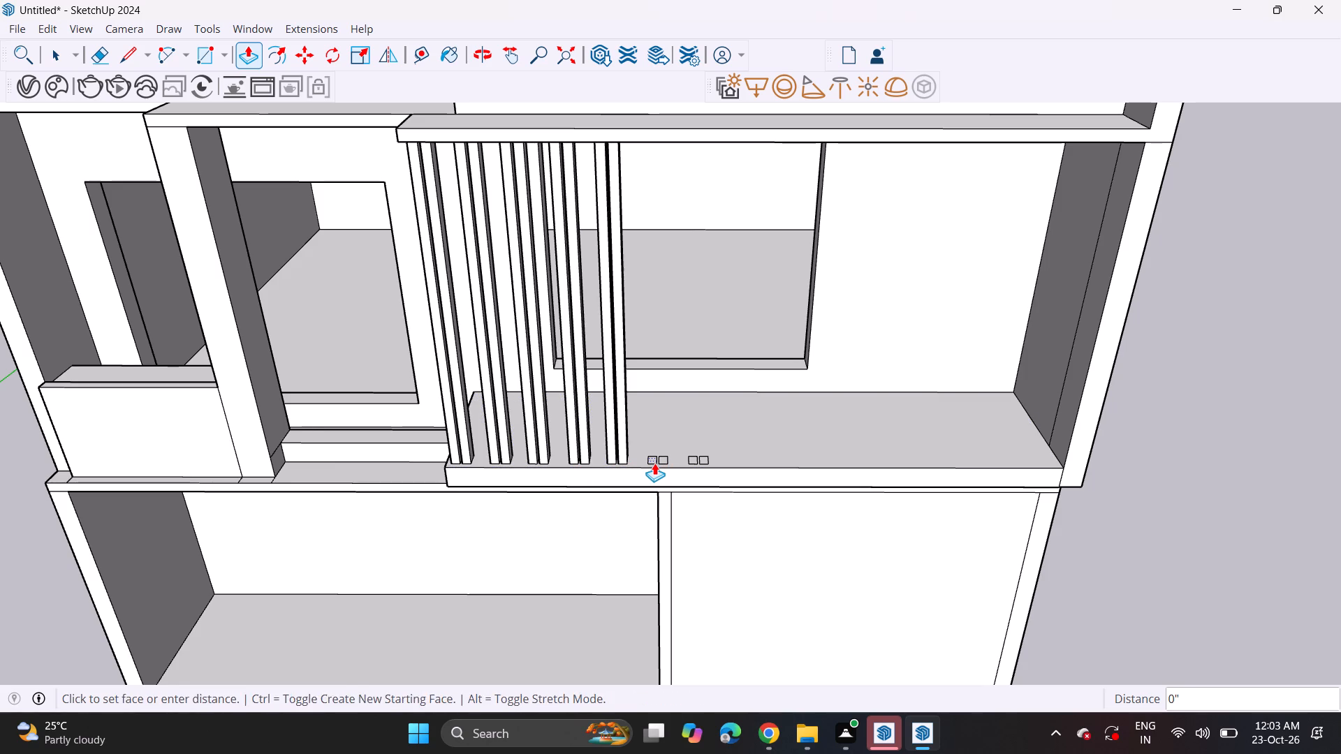
double_click(663, 461)
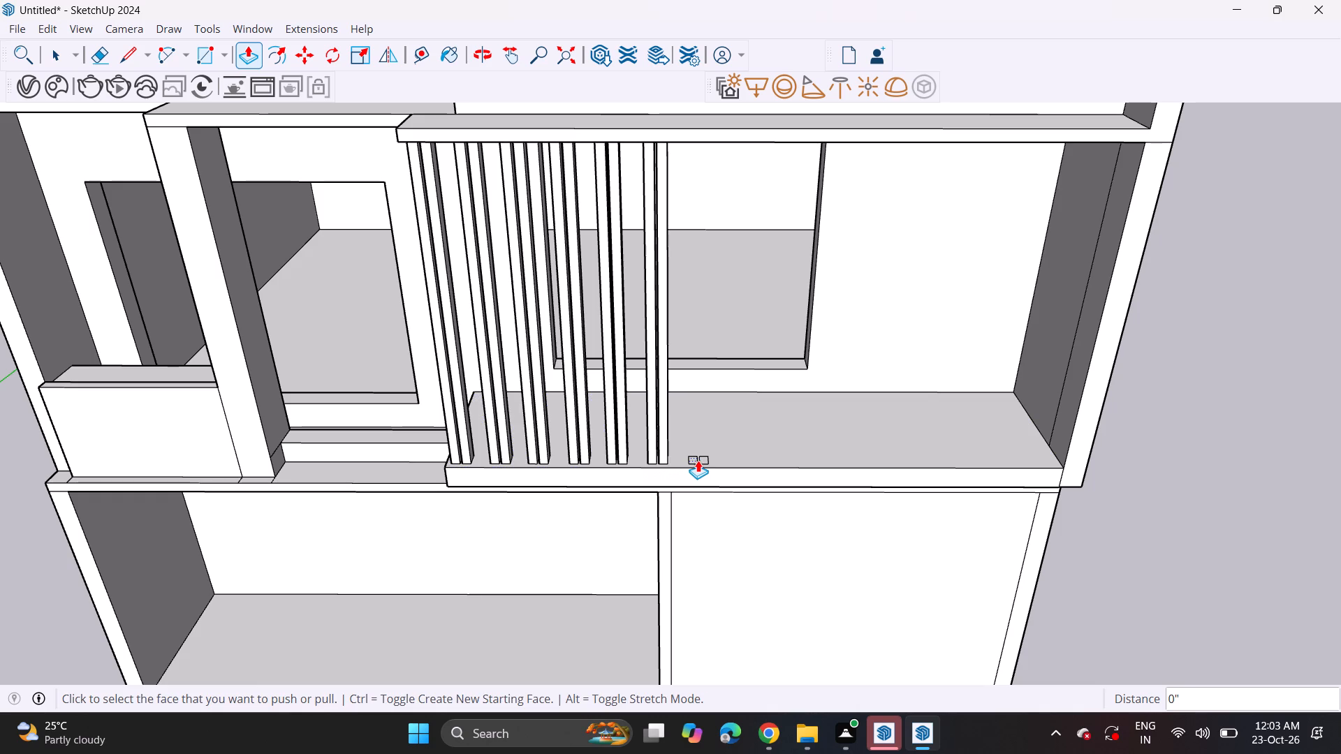
double_click(692, 461)
double_click(707, 463)
Import the curtain model Component (1) from the Downloads folder.
middle_click_drag(673, 454, 676, 417)
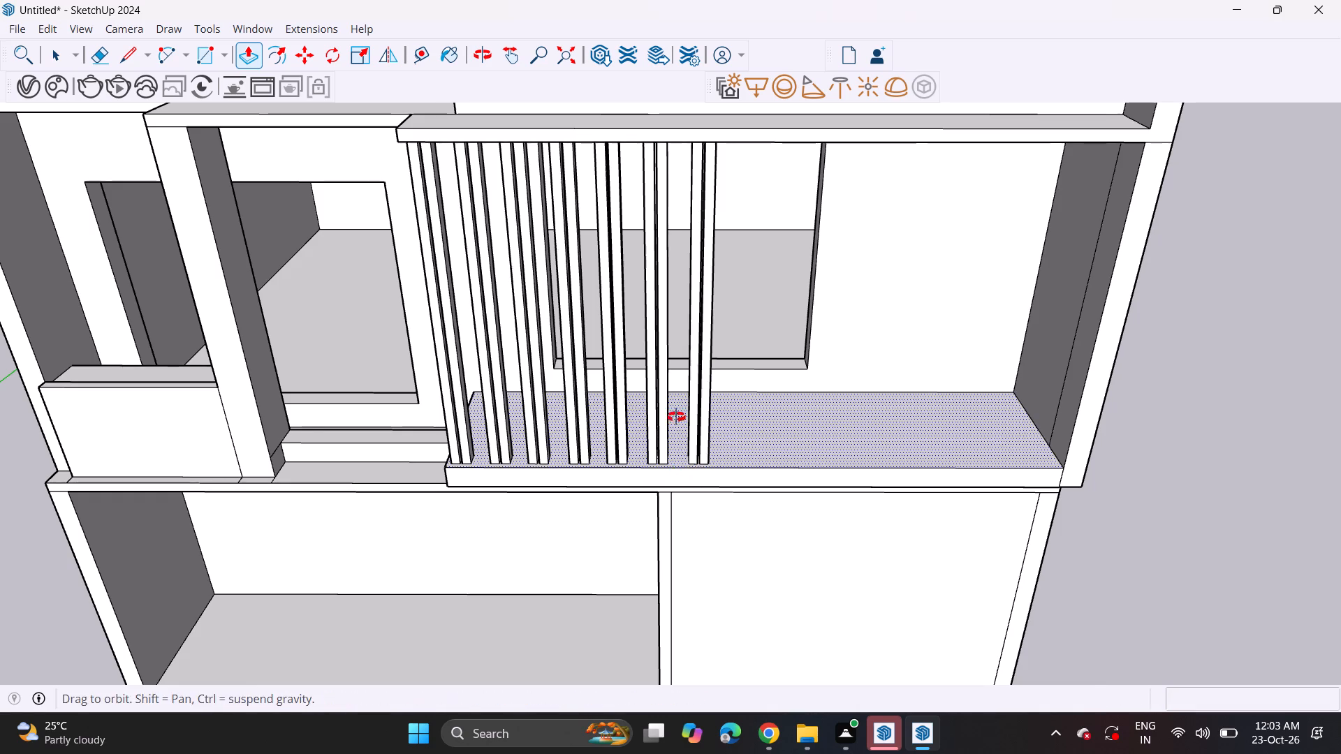
middle_click_drag(676, 417, 678, 300)
scroll(650, 300, "down", 6)
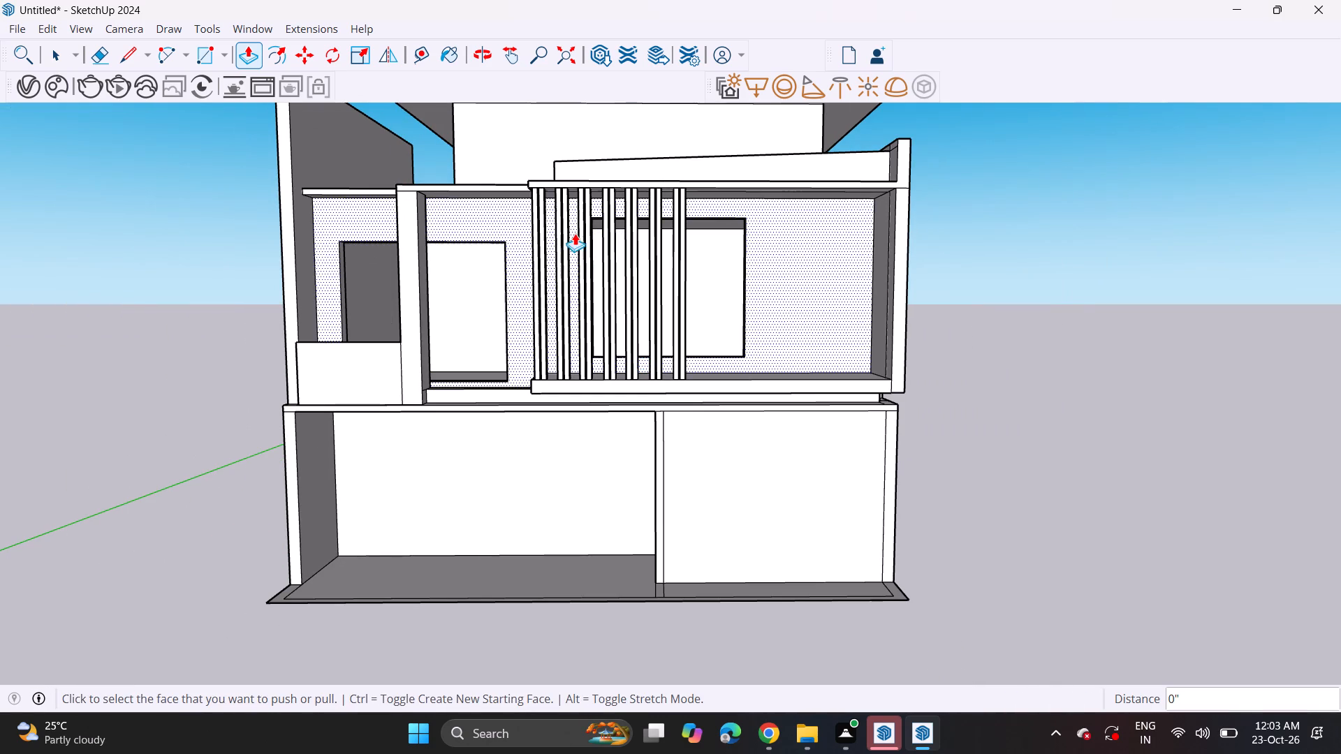
left_click(14, 18)
left_click(15, 25)
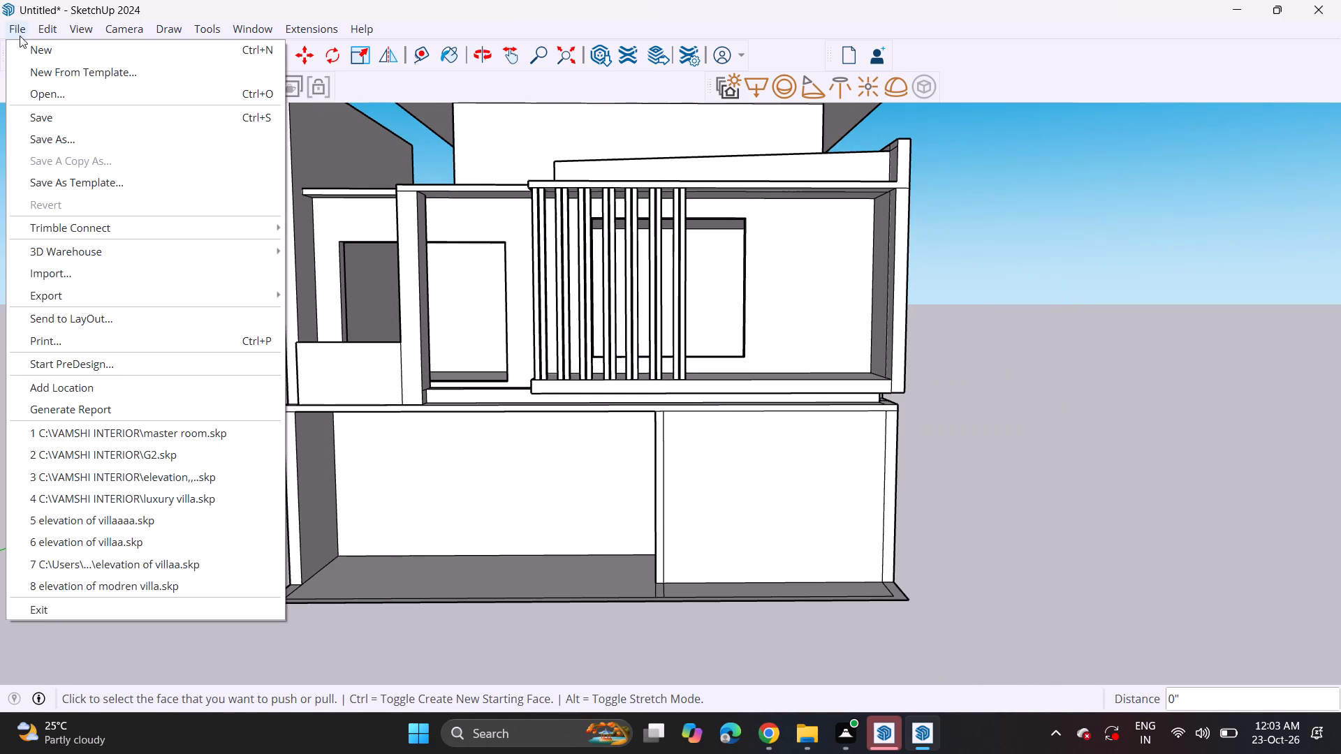
left_click(68, 279)
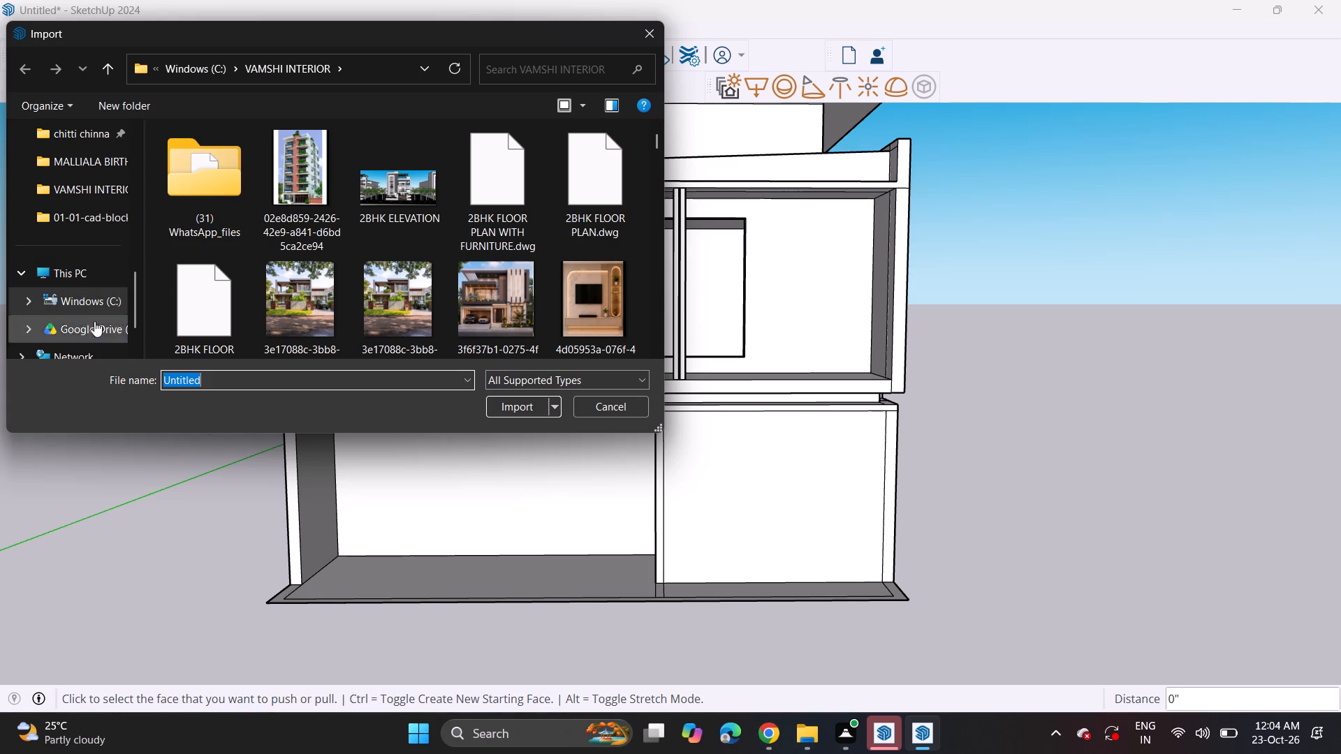
scroll(75, 200, "up", 4)
left_click(63, 303)
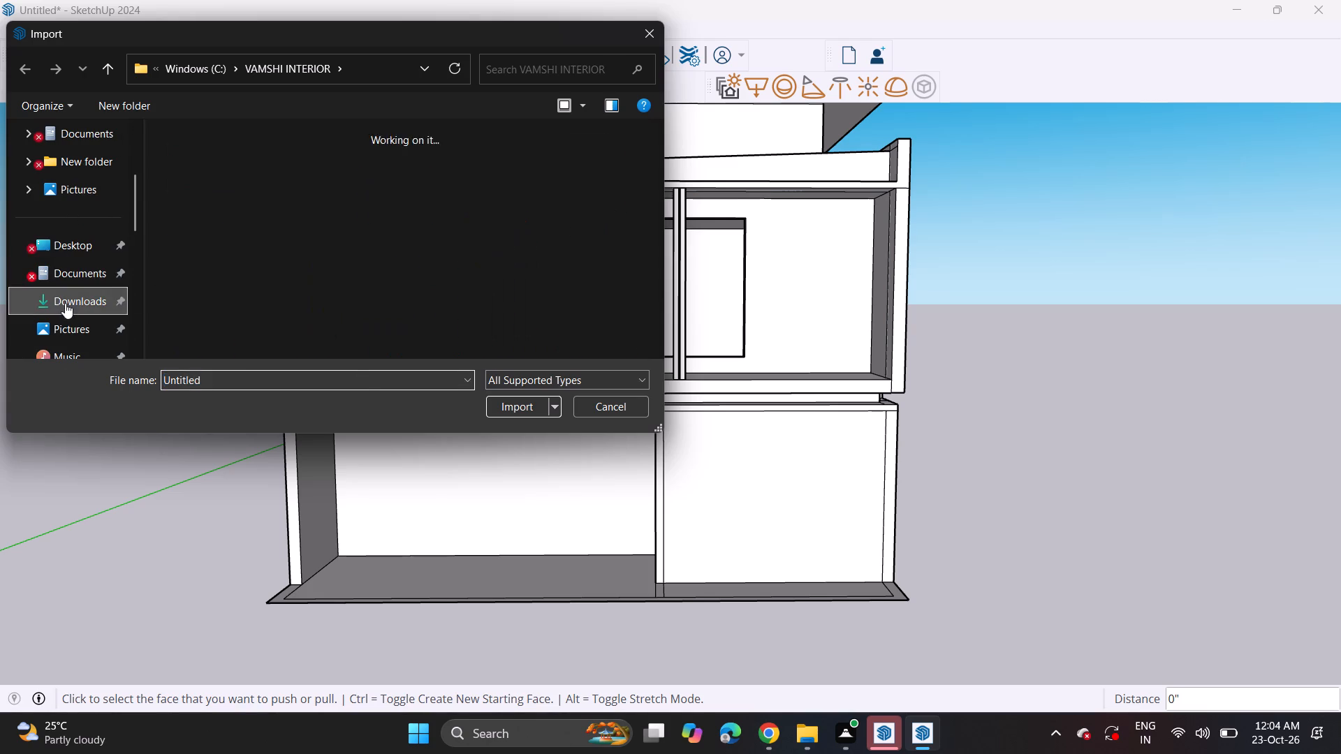
scroll(426, 238, "down", 7)
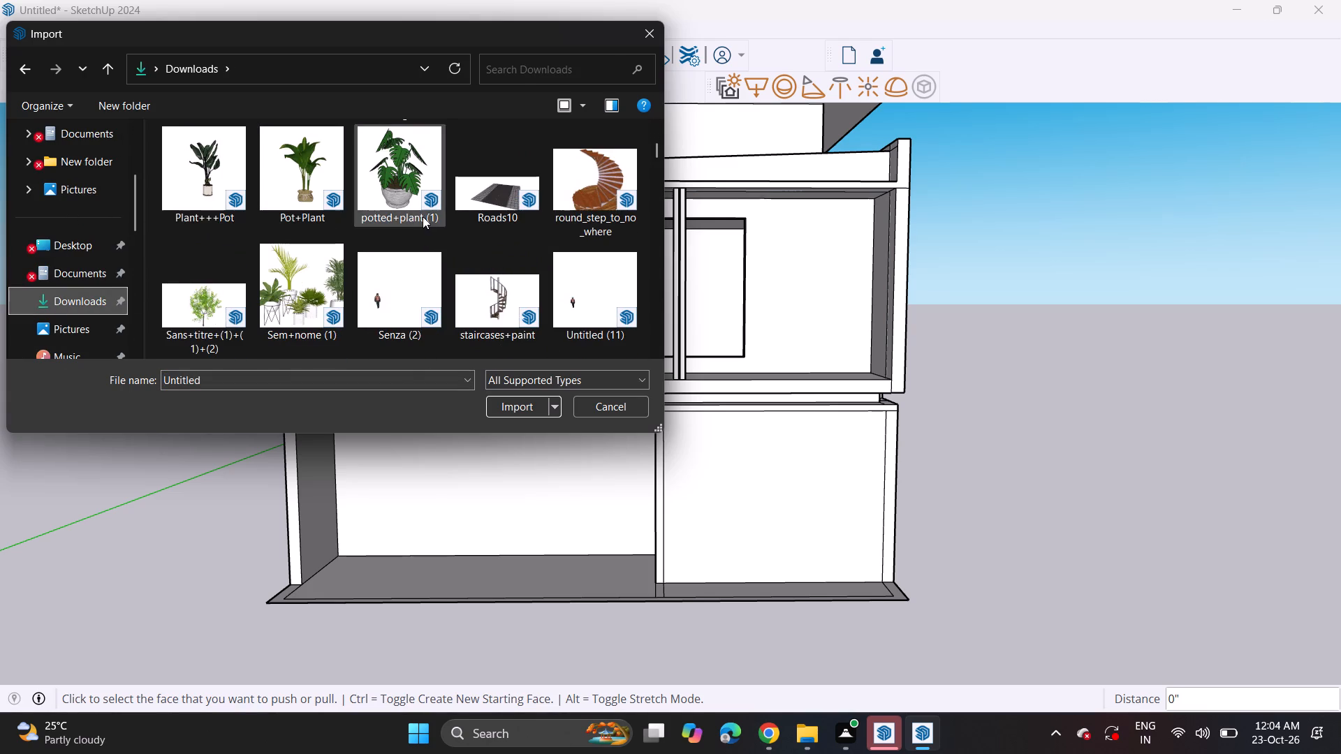
scroll(425, 219, "down", 17)
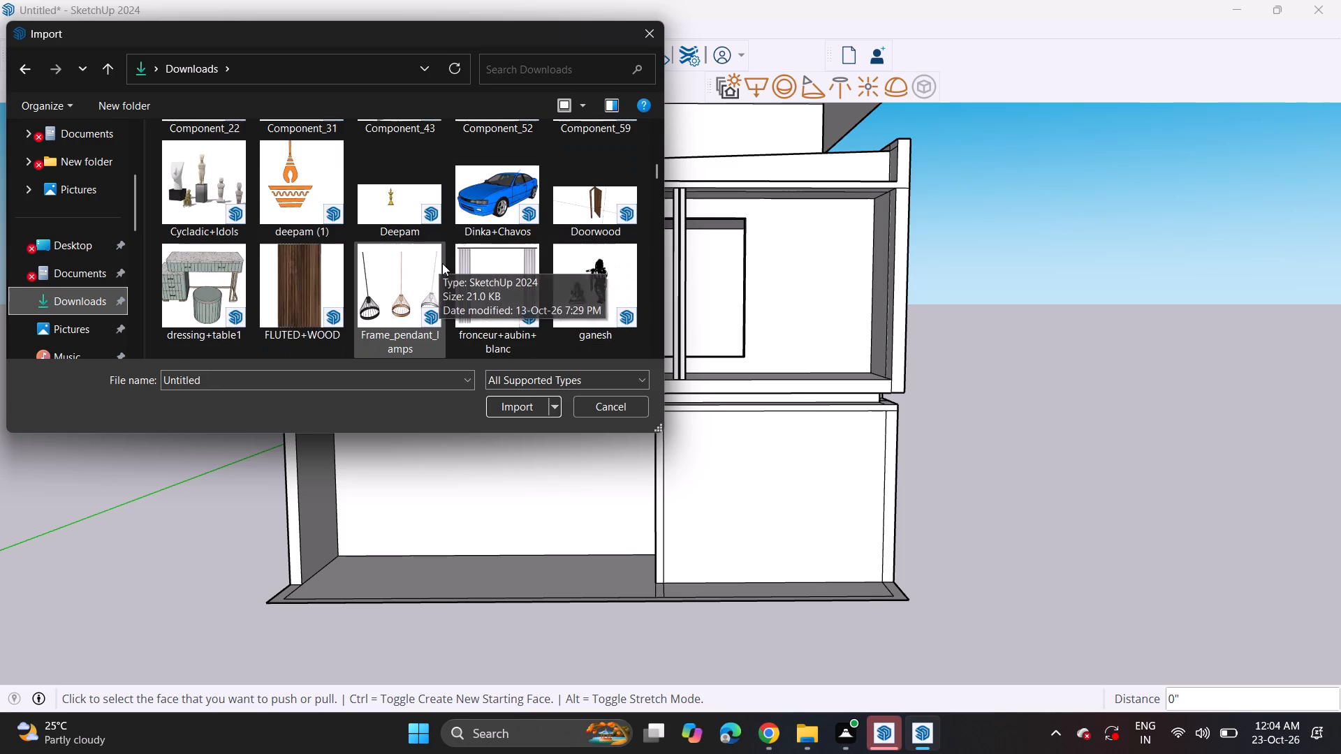
scroll(444, 258, "down", 4)
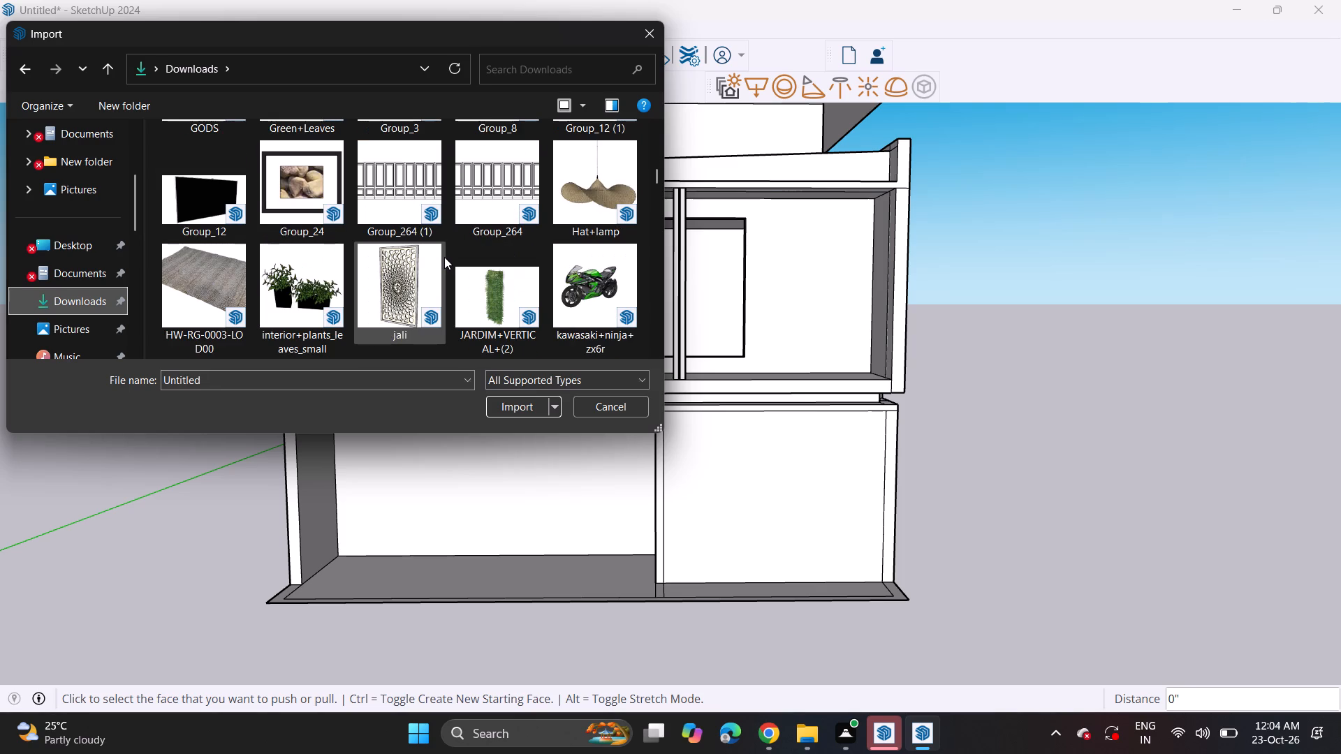
scroll(446, 255, "down", 3)
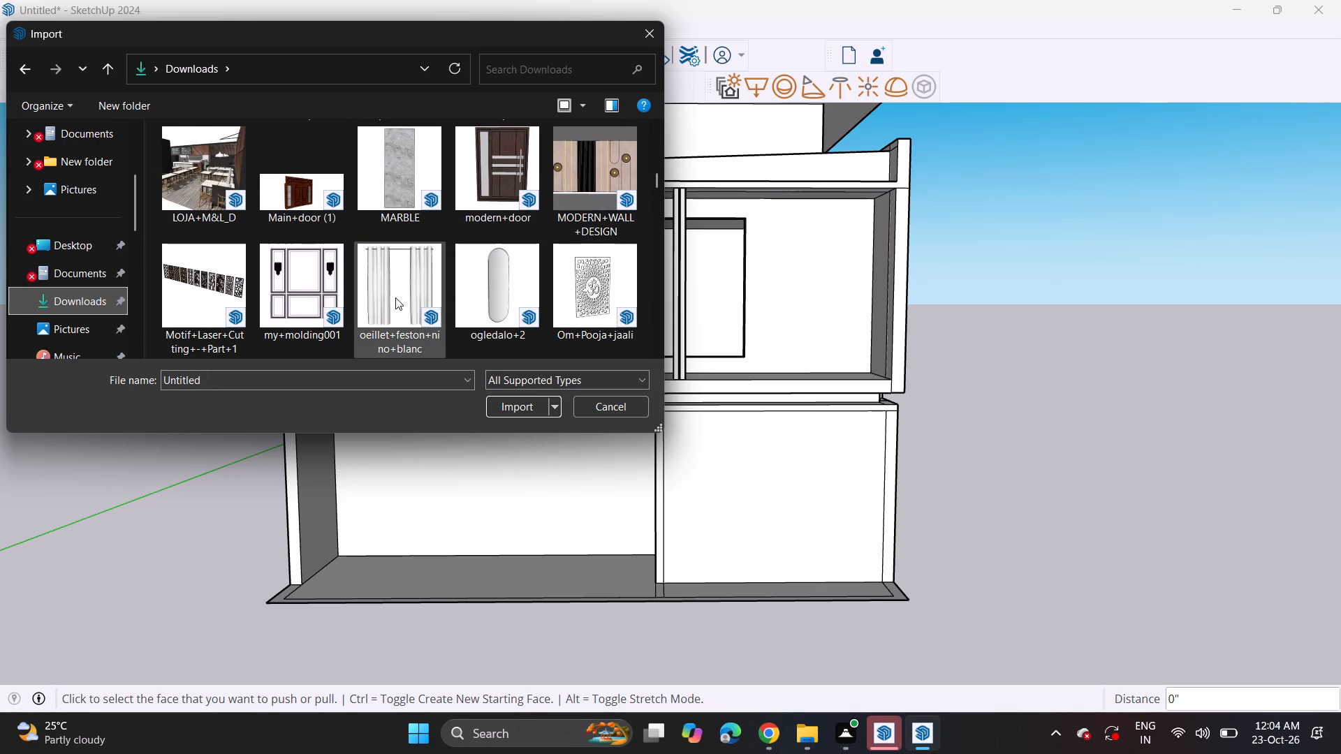
scroll(396, 288, "down", 9)
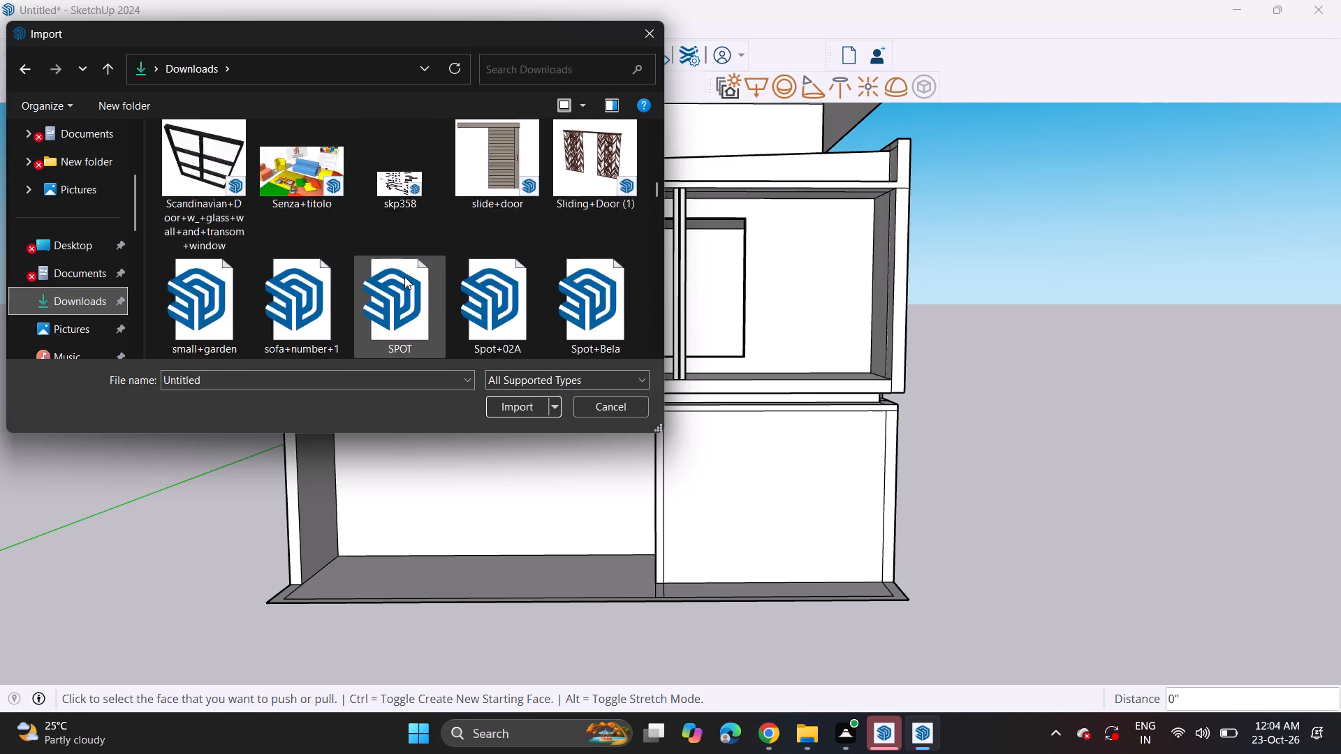
scroll(400, 278, "down", 3)
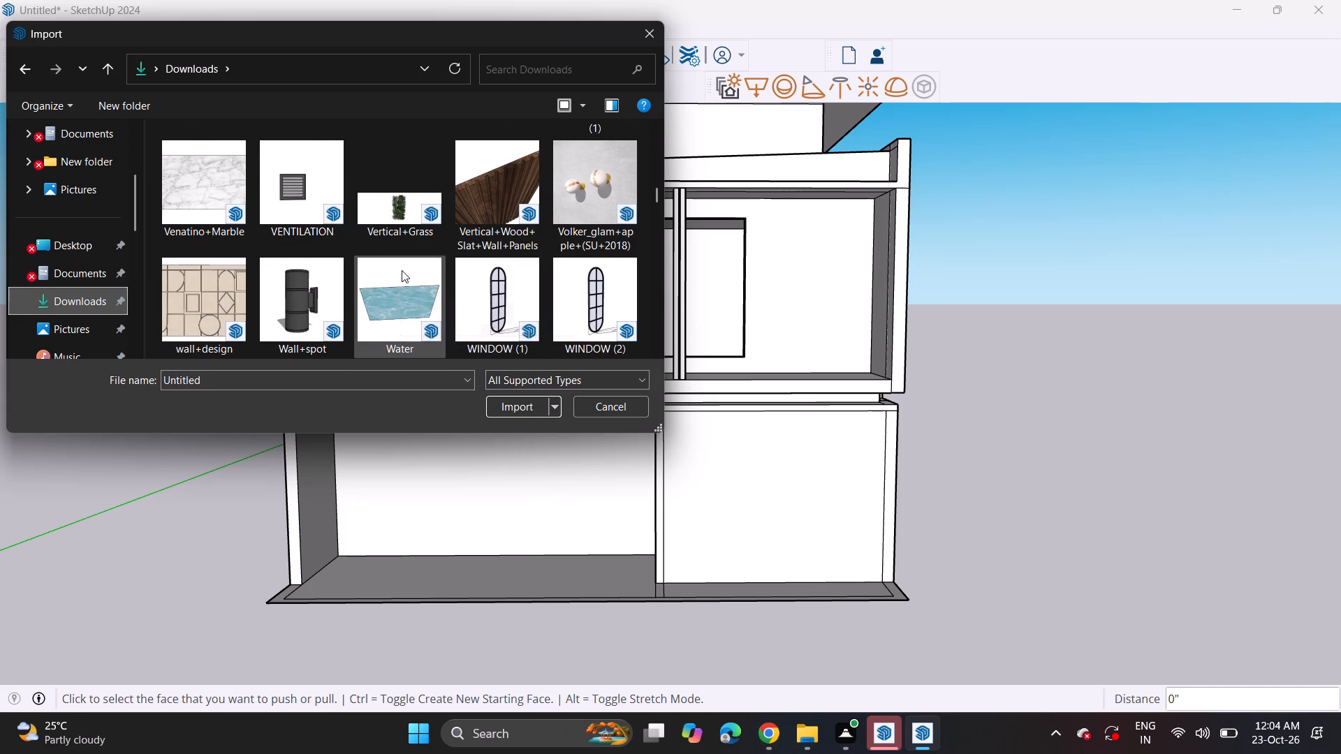
scroll(402, 270, "down", 5)
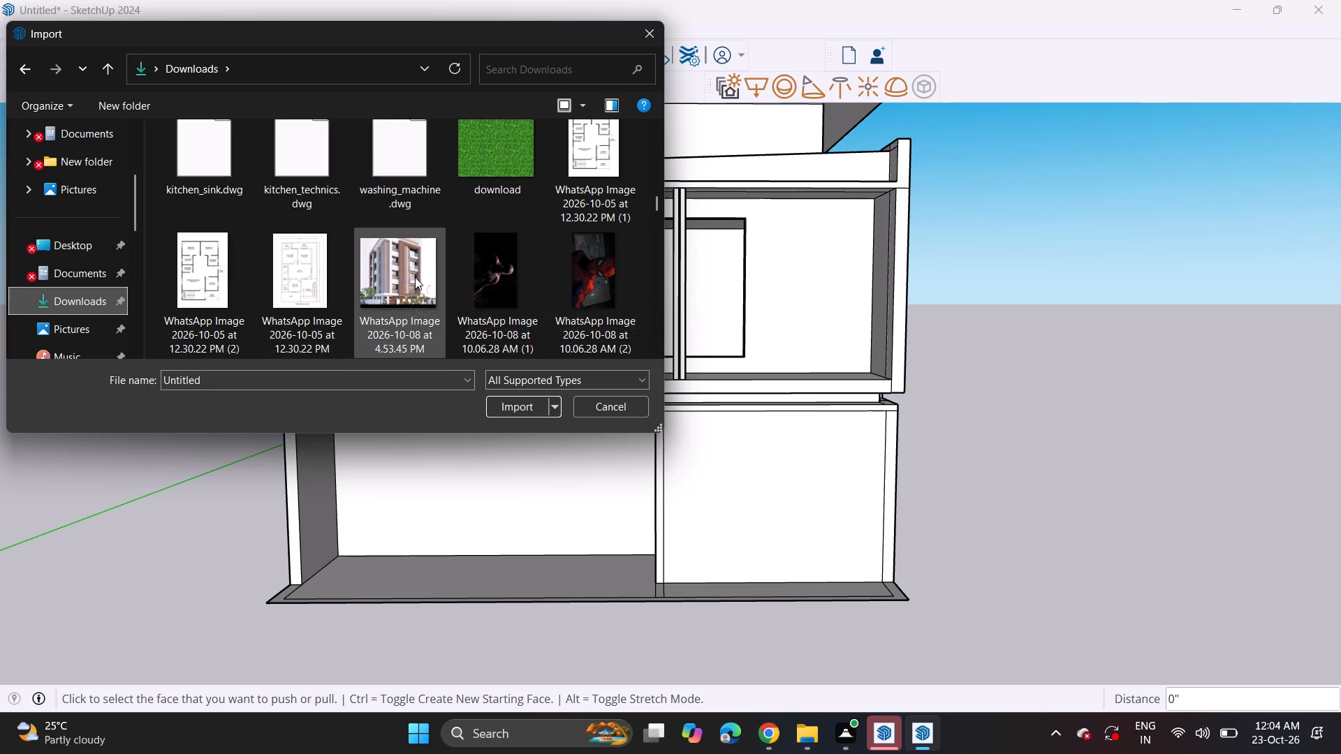
scroll(416, 276, "down", 8)
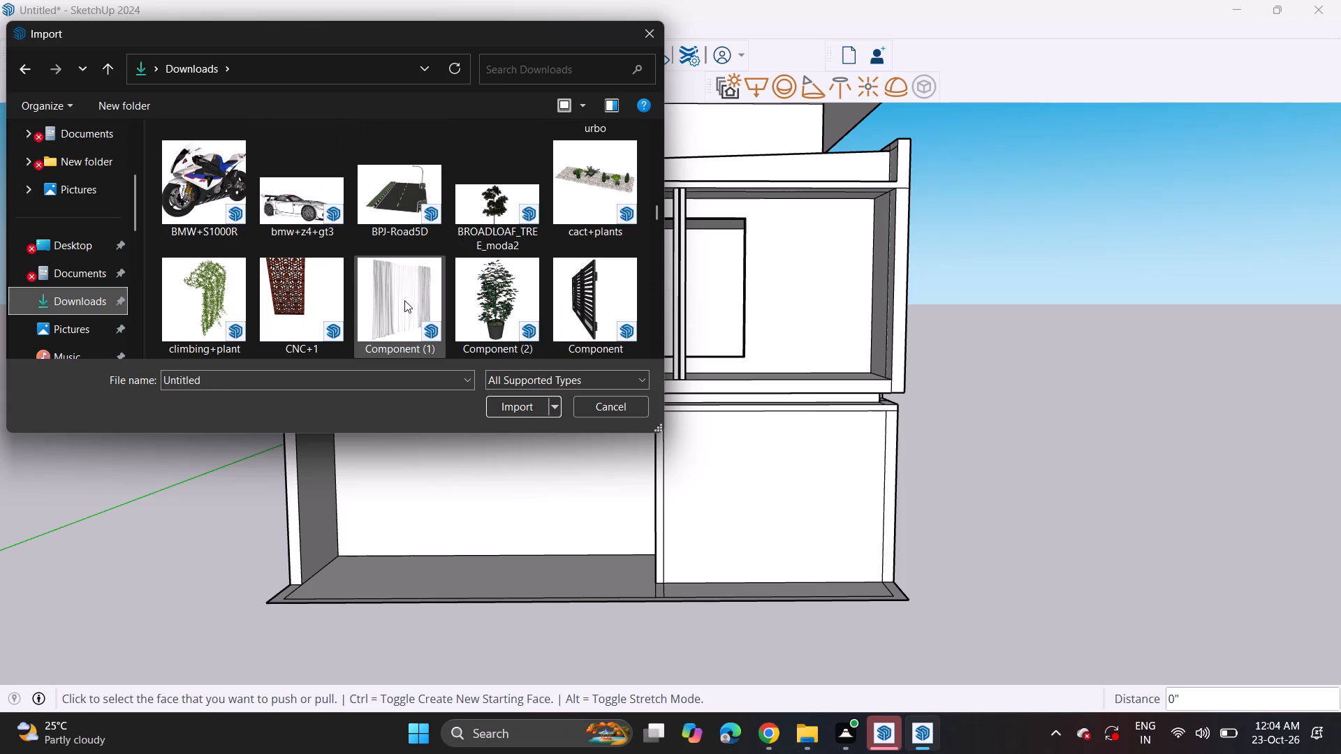
left_click(404, 300)
left_click(507, 413)
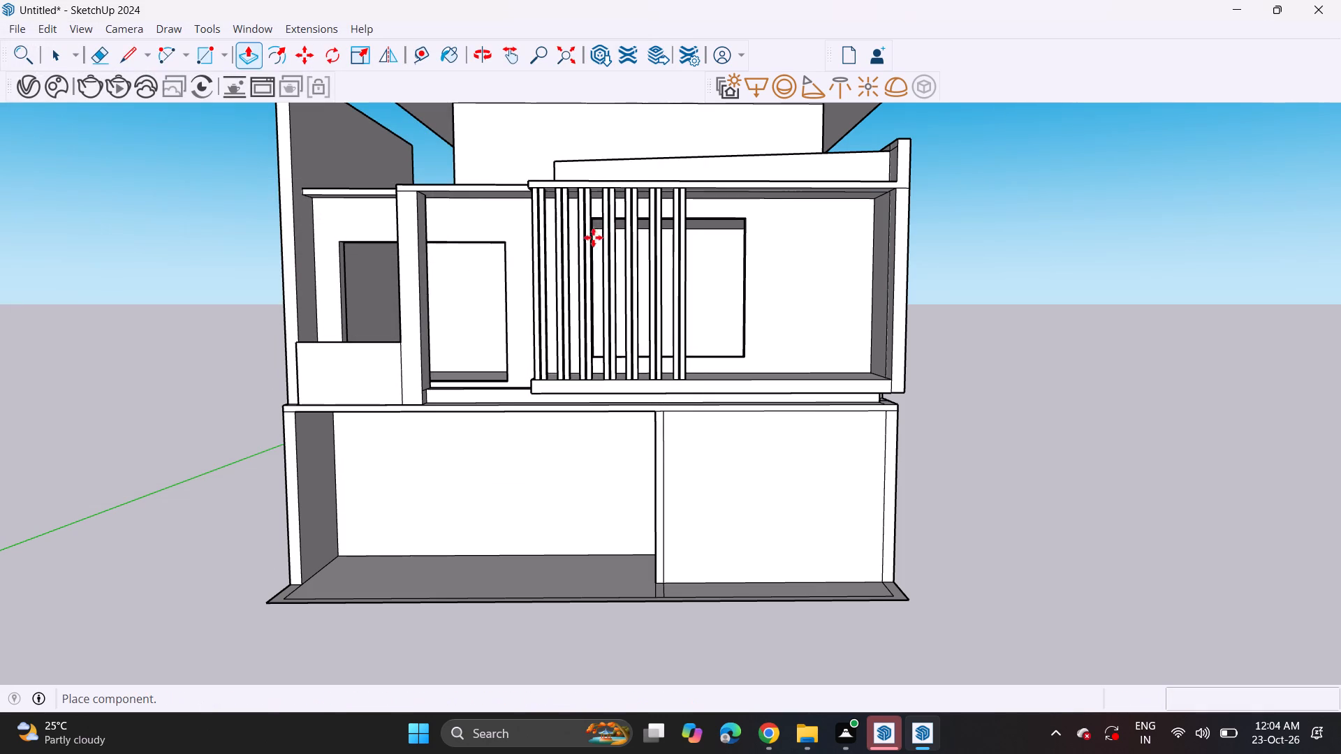
Place the imported curtain on the open ground beside the villa, clear of the fins.
middle_click_drag(473, 296, 658, 374)
scroll(473, 296, "up", 1)
middle_click_drag(590, 293, 608, 324)
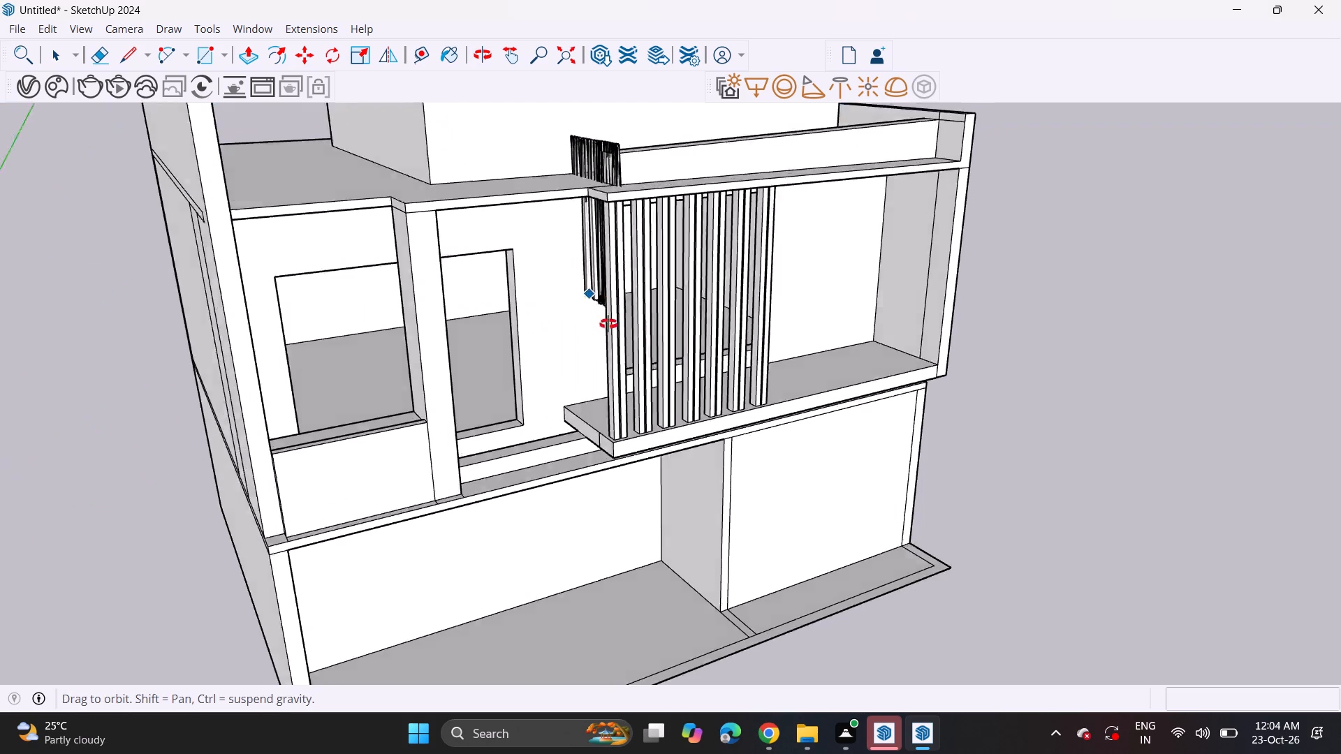
middle_click_drag(608, 324, 835, 344)
left_click(936, 390)
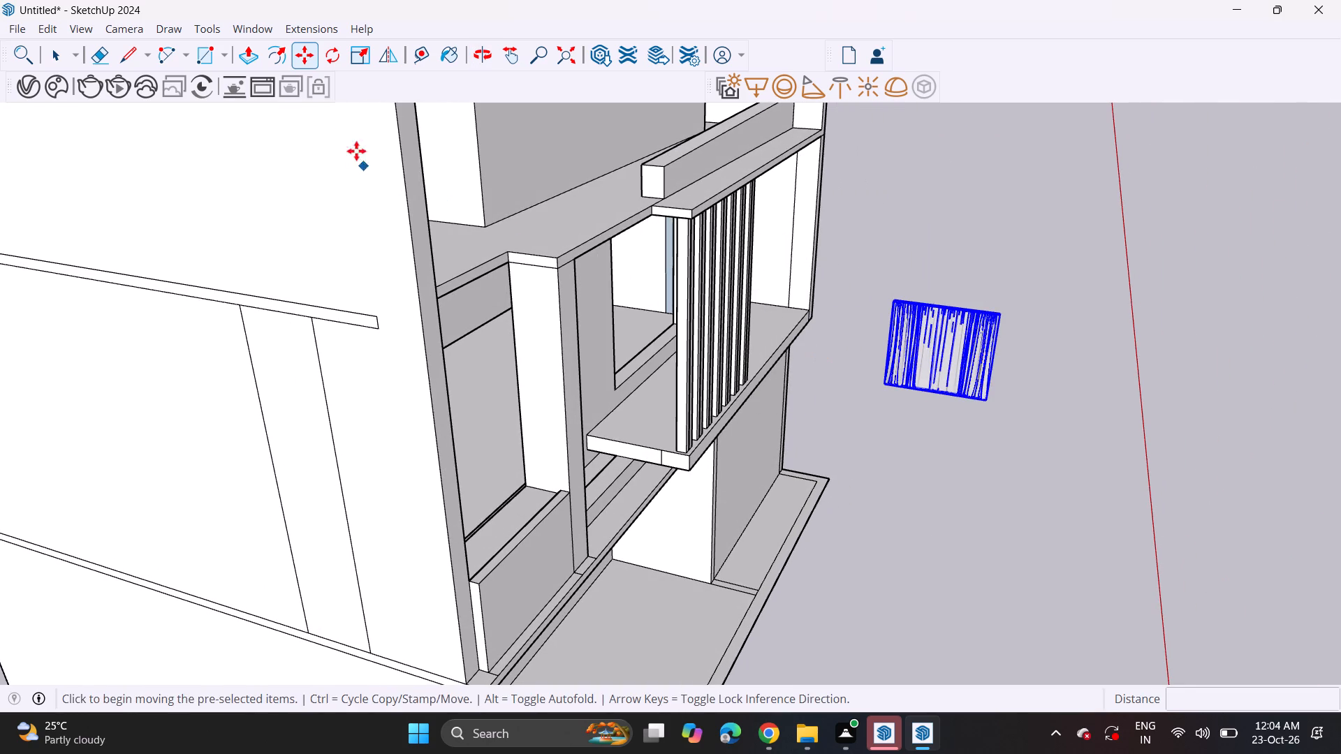
Rotate the curtain 90 degrees on the ground plane to align it with the front wall.
left_click(328, 55)
middle_click_drag(999, 332, 1001, 423)
left_click(990, 396)
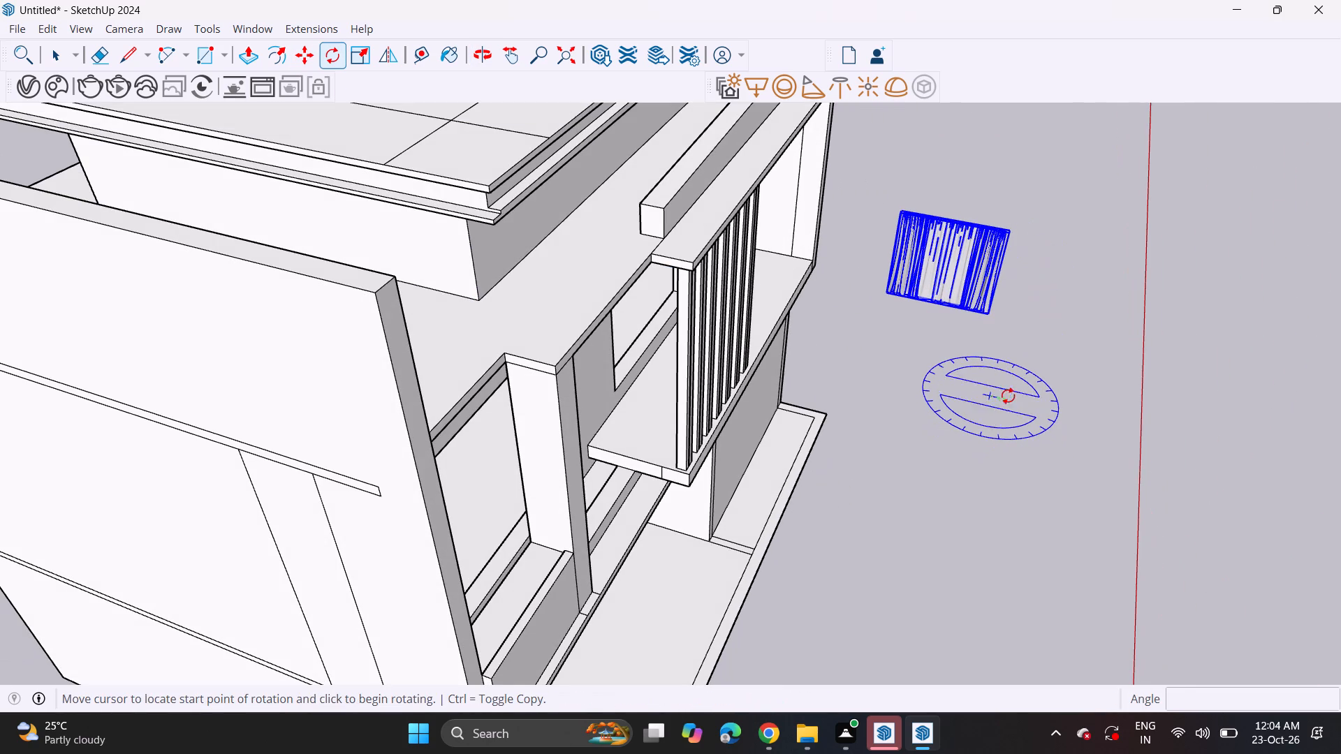
left_click(1013, 317)
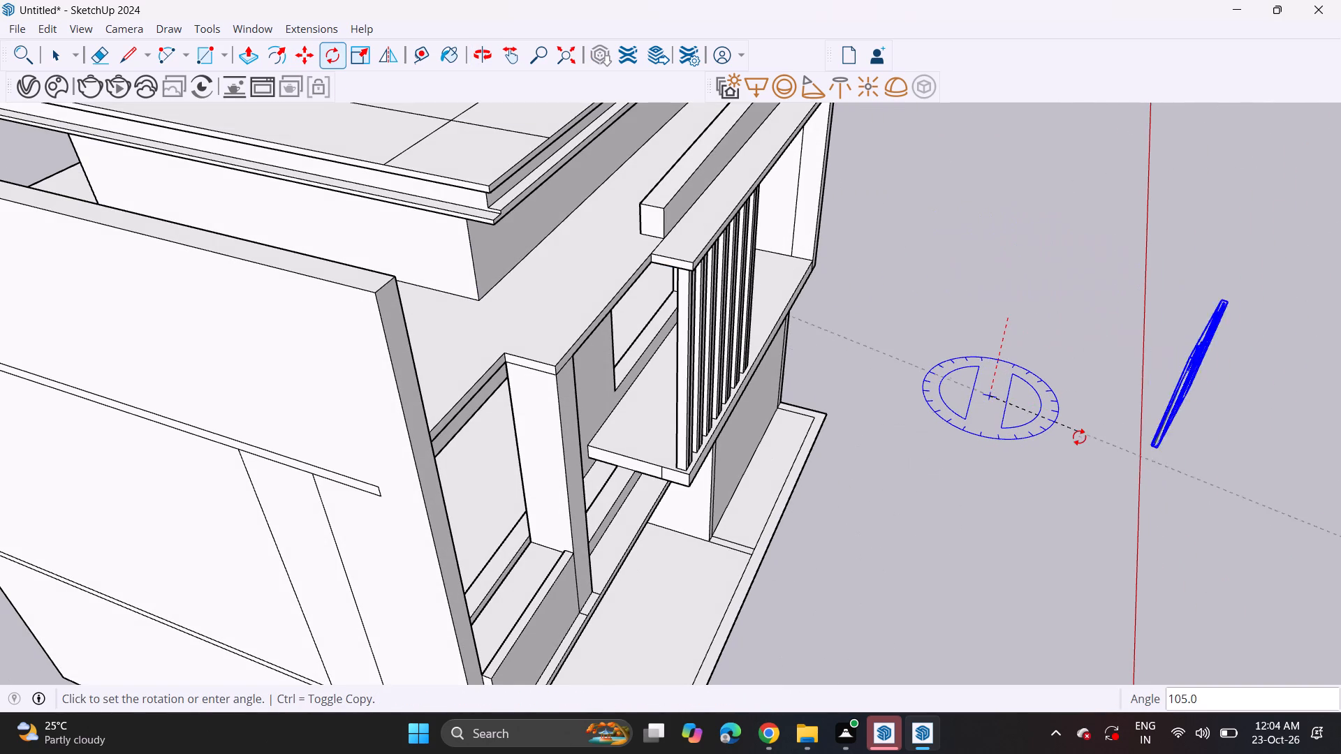
left_click(1087, 422)
Move the curtain to the inside of the upper-floor window behind the fins, aligning it with the opening's top corner.
left_click(299, 57)
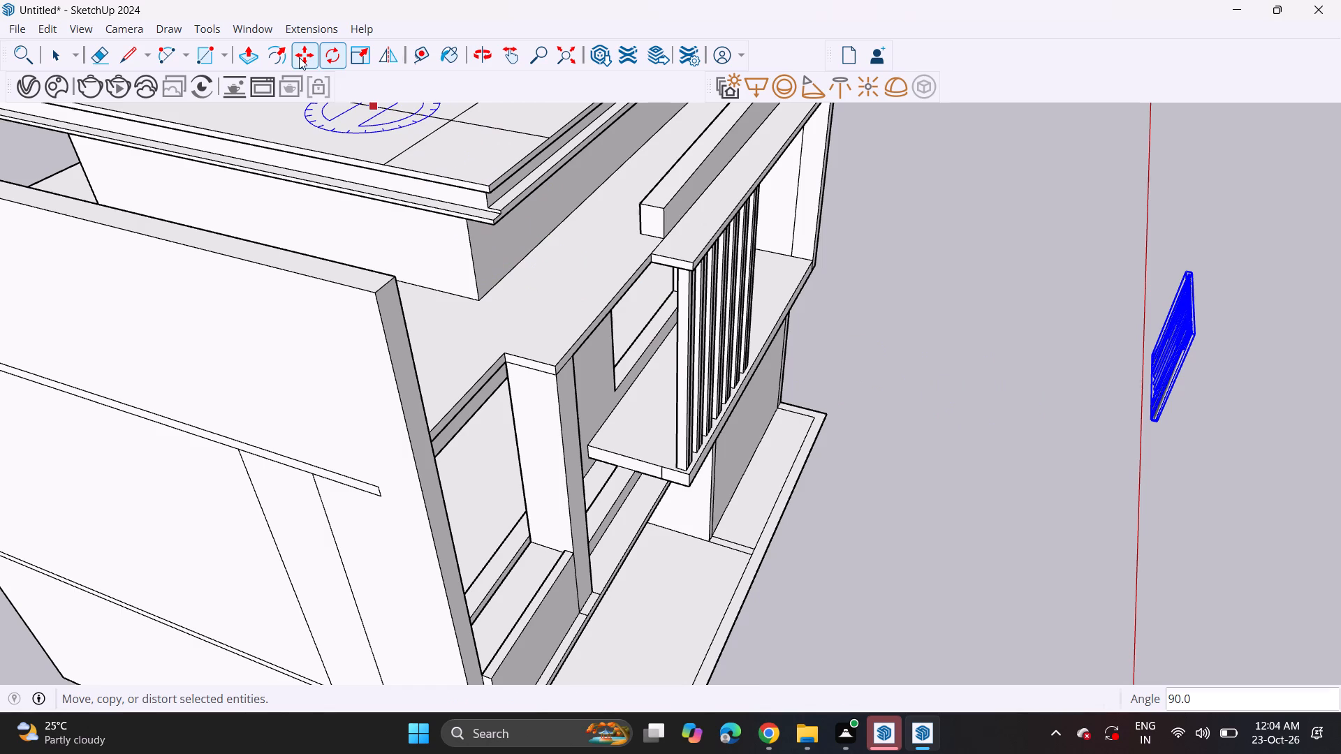
left_click(1192, 337)
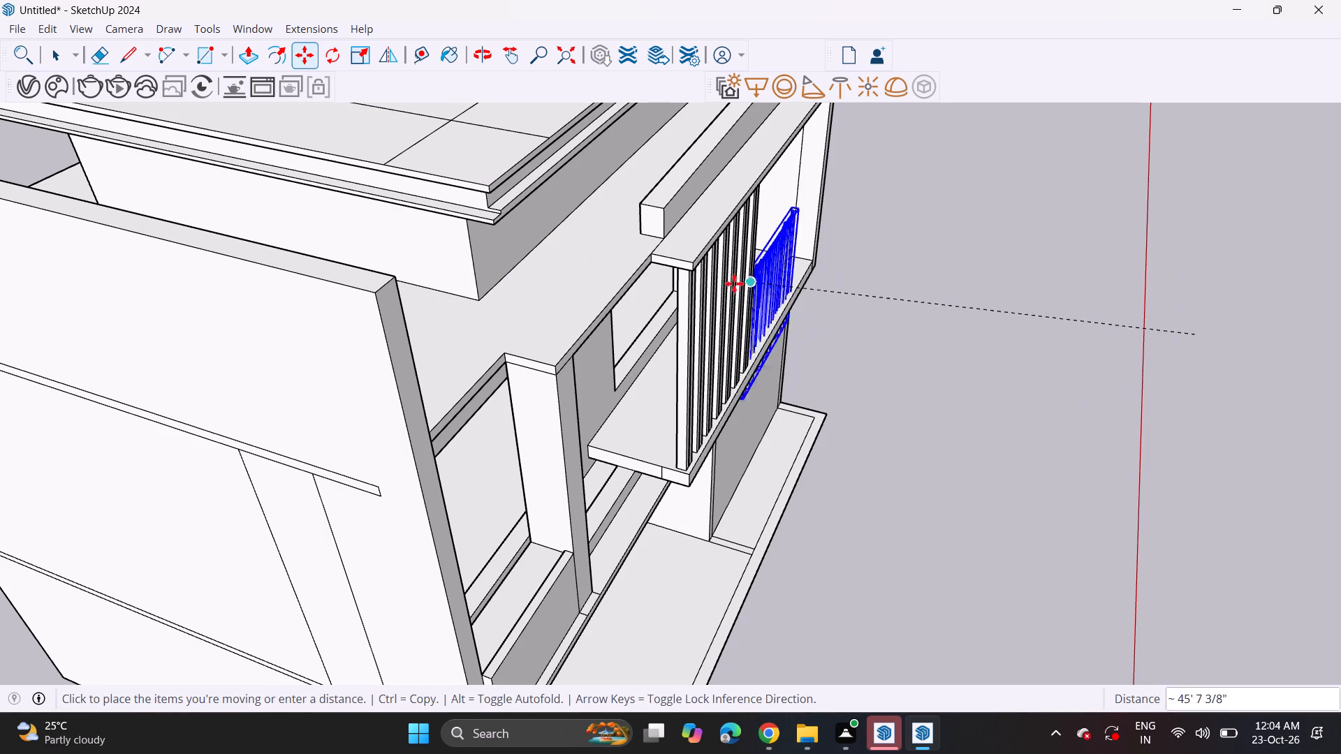
middle_click_drag(664, 286, 596, 111)
scroll(606, 232, "up", 7)
middle_click_drag(634, 232, 669, 169)
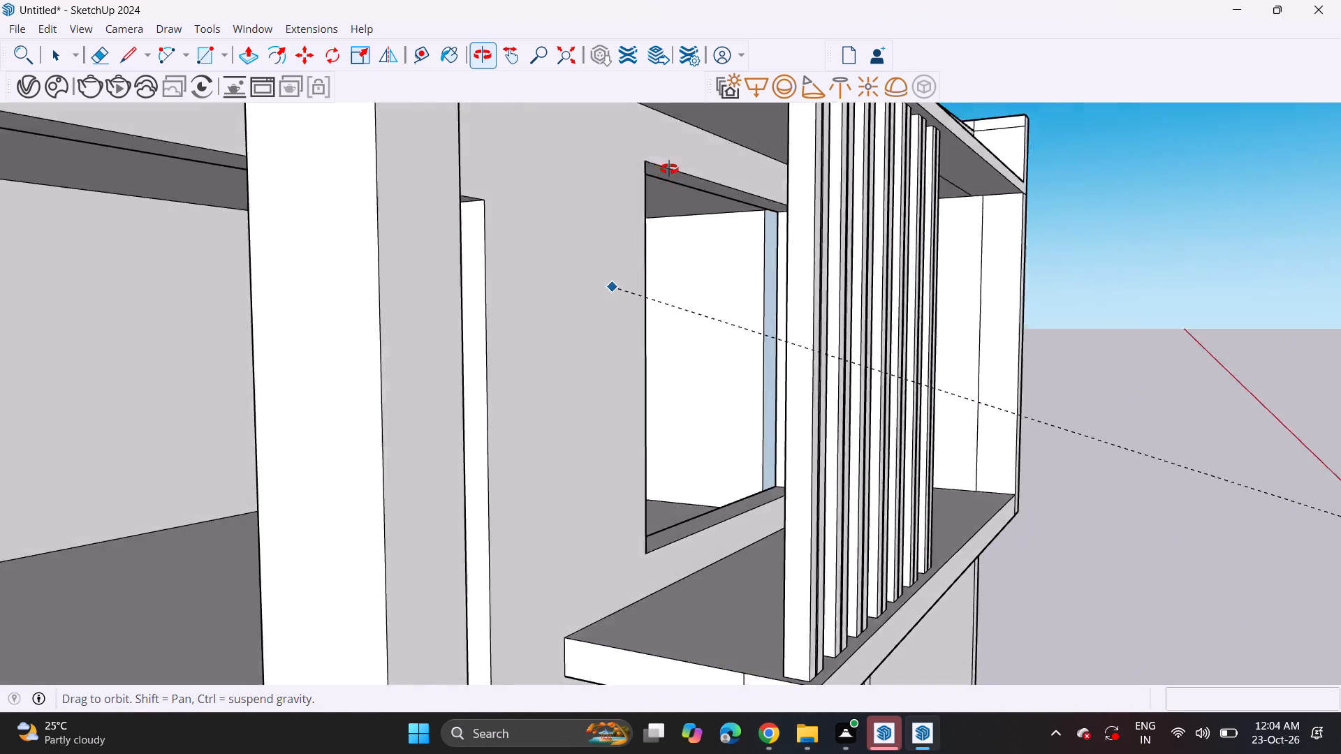
middle_click_drag(669, 169, 722, 168)
scroll(613, 230, "up", 6)
middle_click_drag(592, 232, 870, 257)
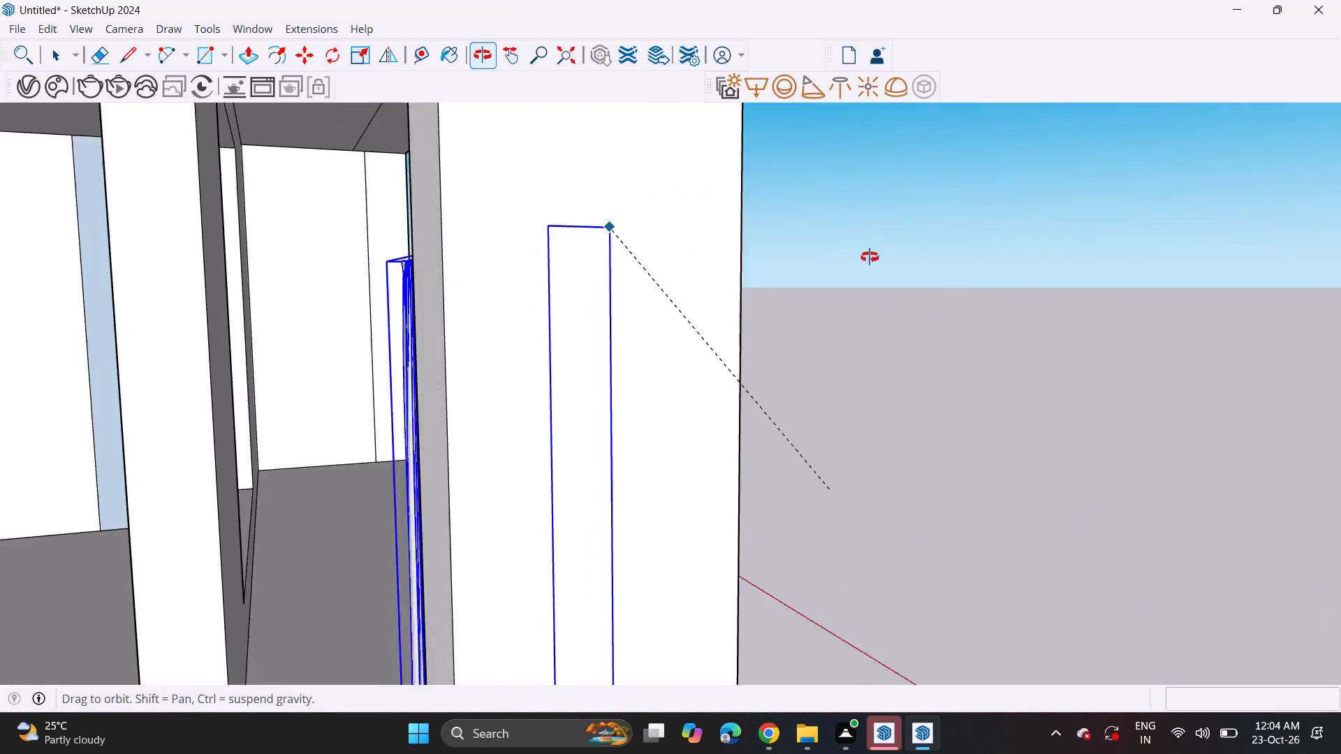
middle_click_drag(870, 257, 881, 250)
scroll(400, 267, "up", 1)
middle_click_drag(368, 267, 695, 275, "shift")
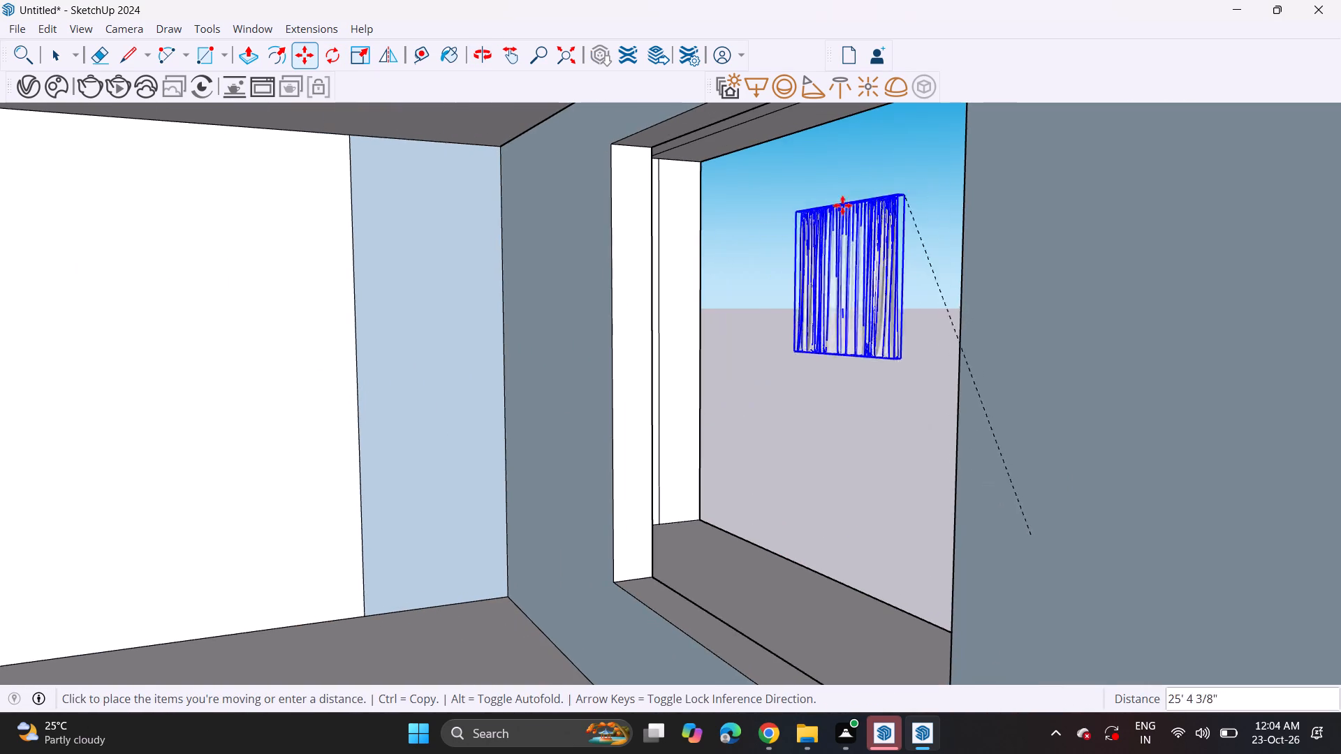
scroll(821, 216, "down", 6)
middle_click_drag(790, 226, 277, 240)
scroll(673, 255, "up", 1)
middle_click_drag(576, 246, 366, 242)
scroll(331, 247, "down", 12)
left_click(566, 65)
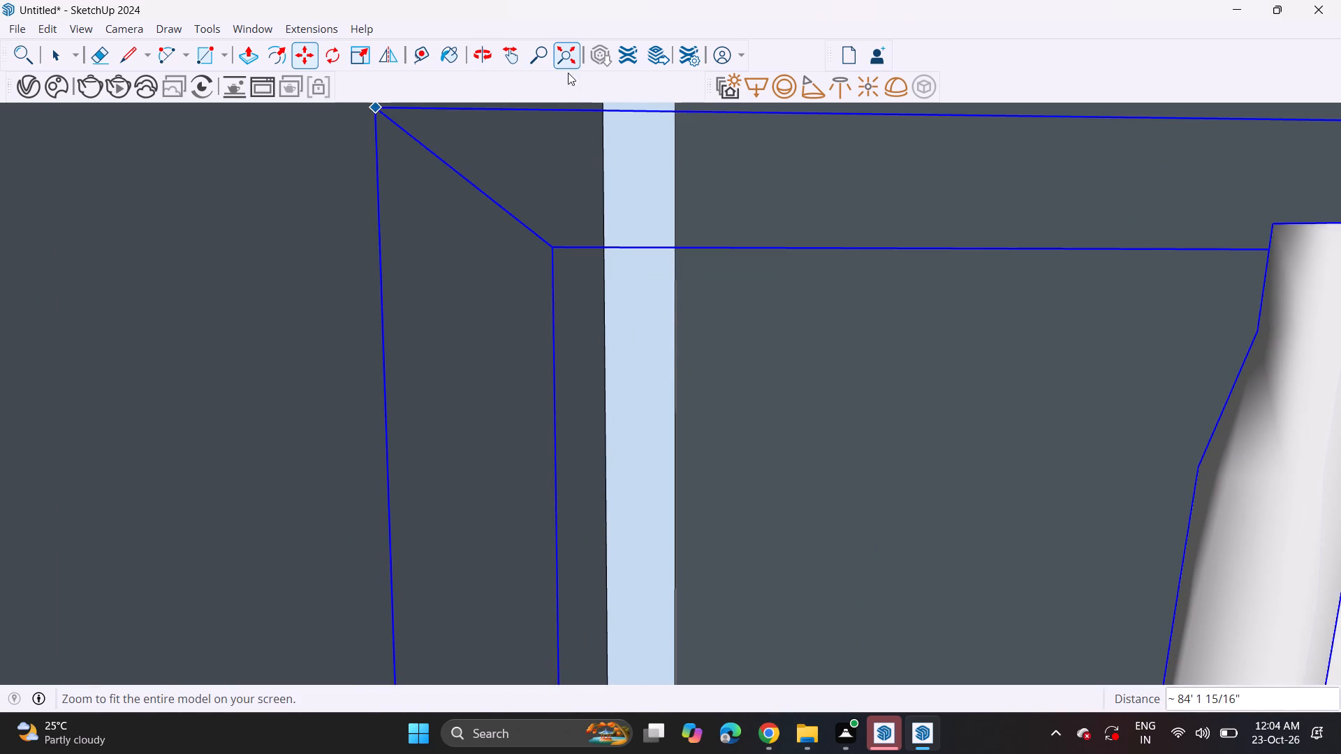
scroll(577, 207, "down", 7)
middle_click_drag(713, 241, 99, 358, "shift")
scroll(233, 361, "up", 8)
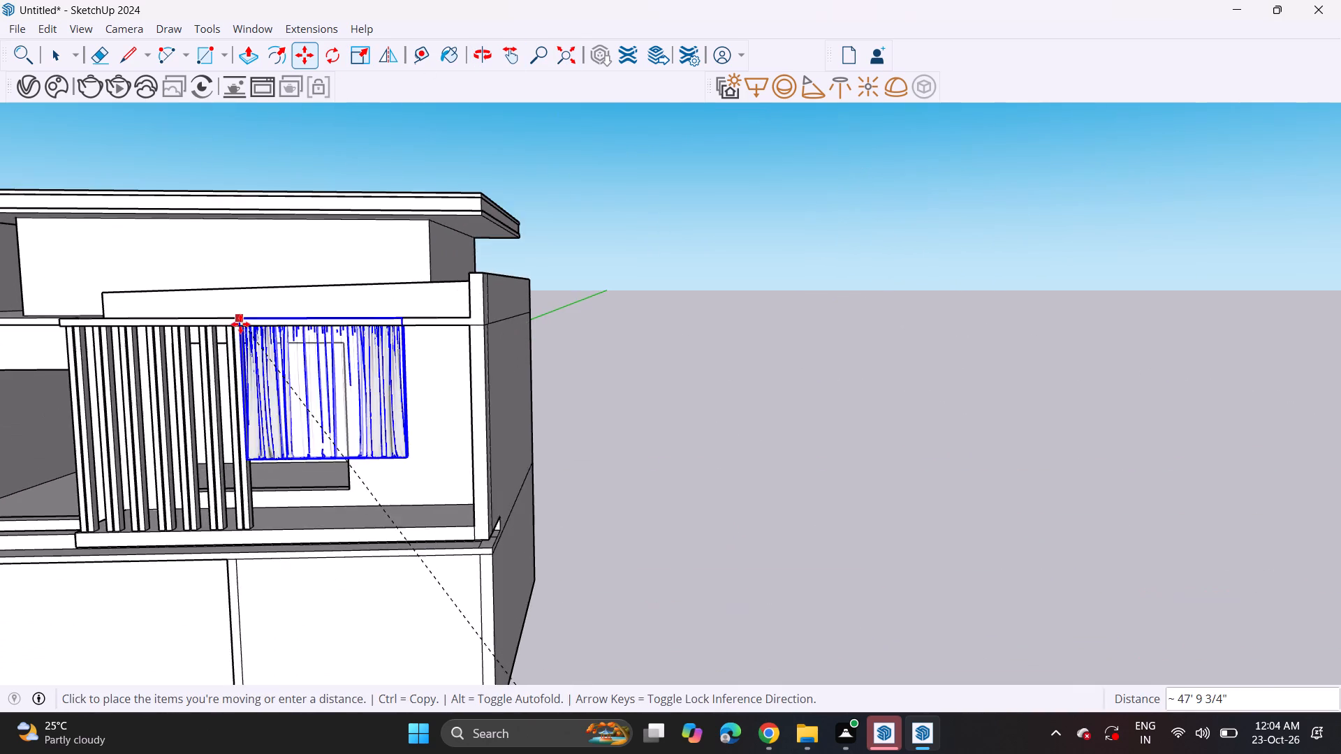
middle_click_drag(240, 324, 703, 253)
scroll(513, 333, "up", 5)
middle_click_drag(369, 273, 411, 295)
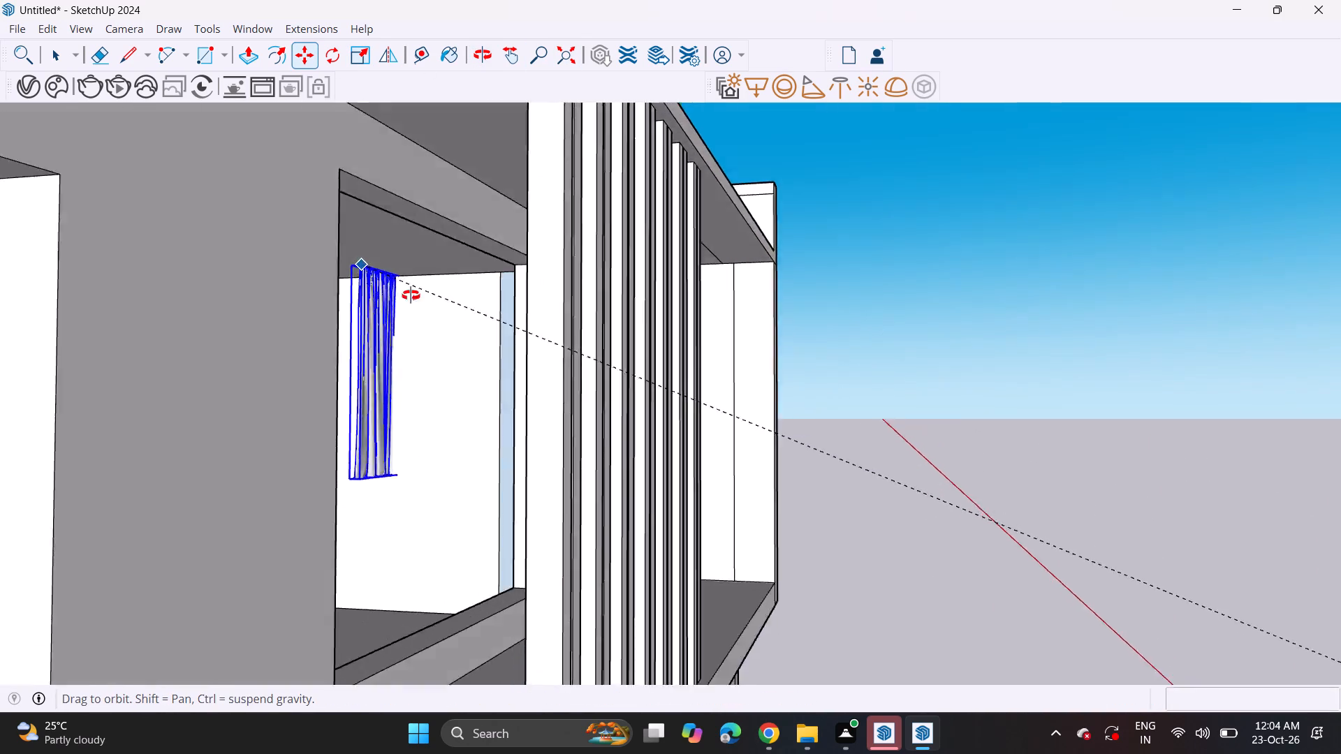
middle_click_drag(411, 295, 591, 288)
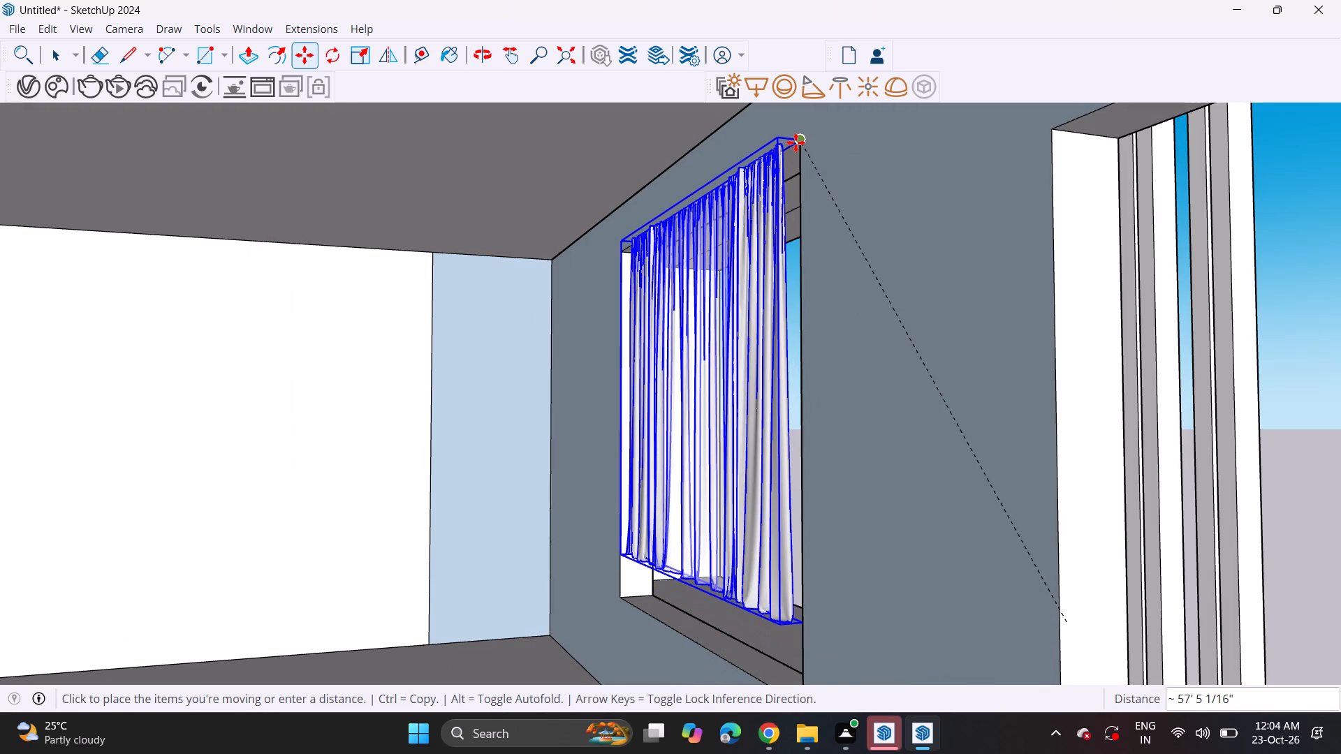
left_click(796, 142)
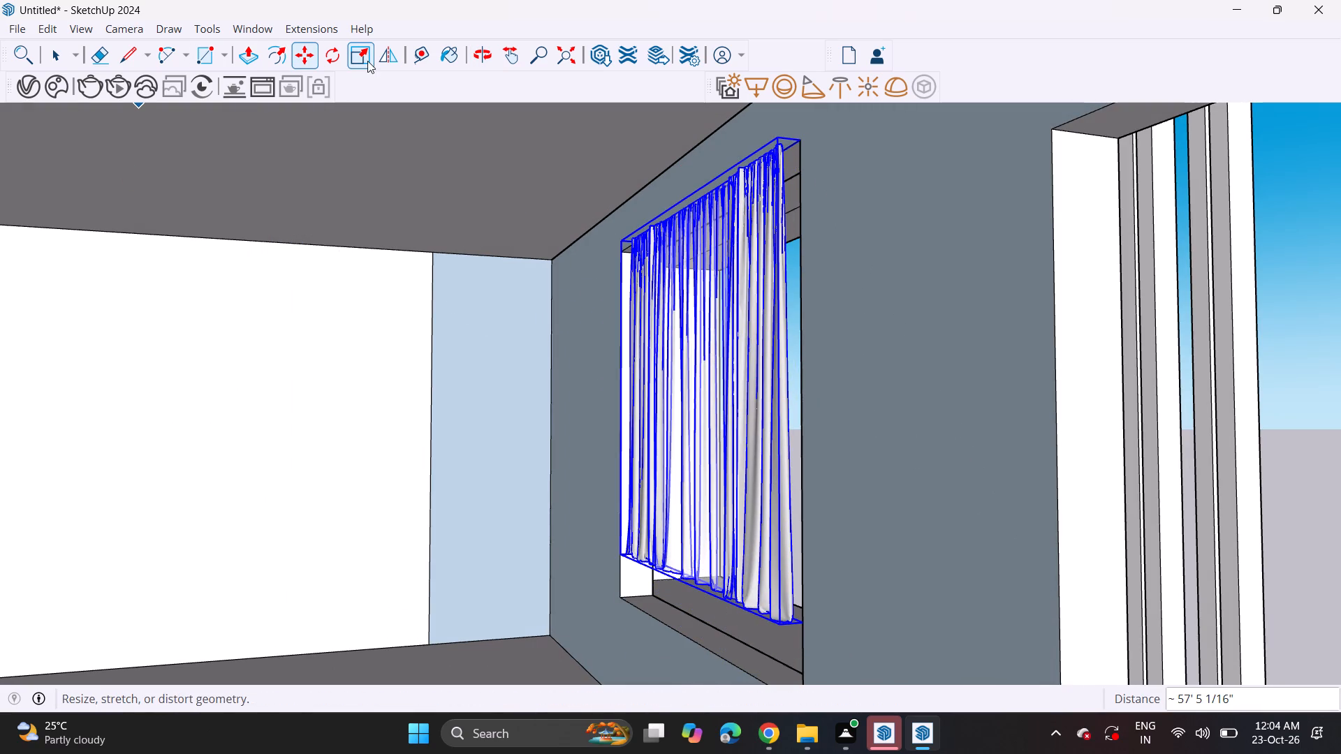
Scale the curtain to cover the window opening: about 1.14 in width, 1.14 downward in height, and another 1.06 in width.
left_click(367, 61)
left_click(633, 397)
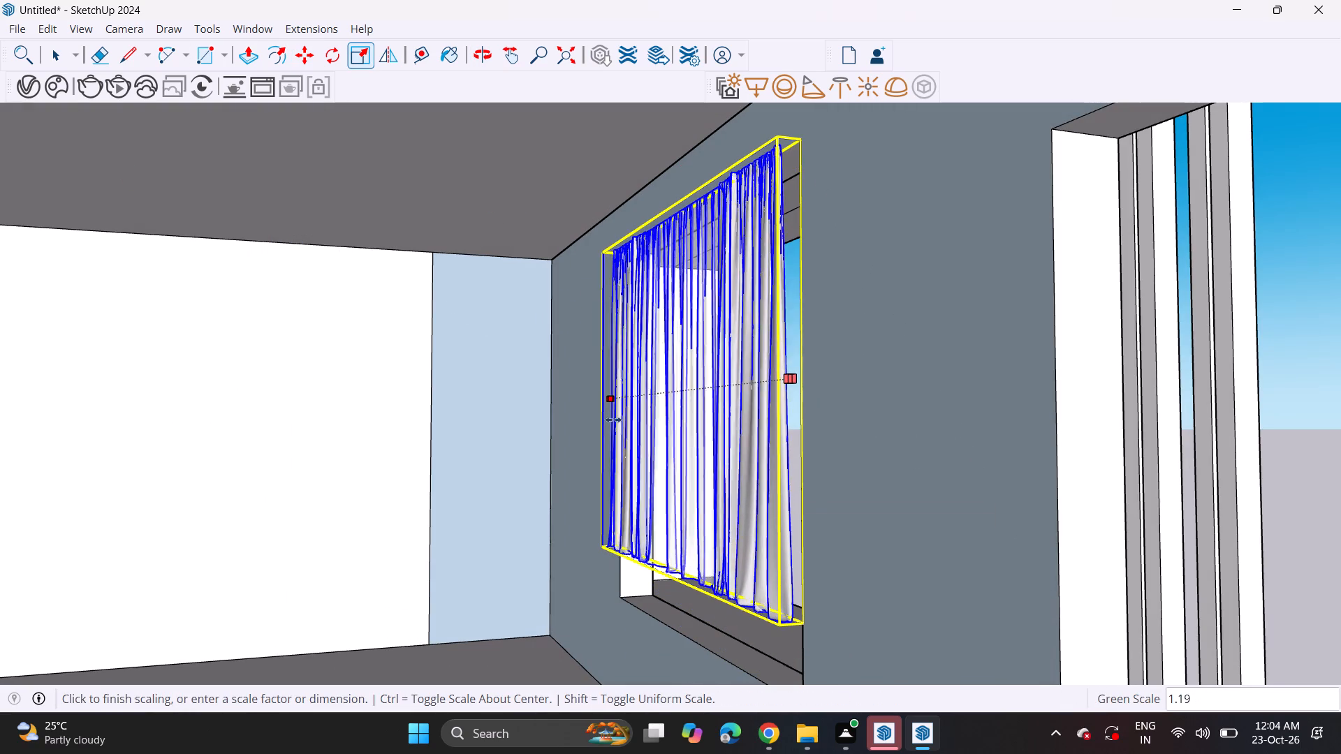
left_click(615, 429)
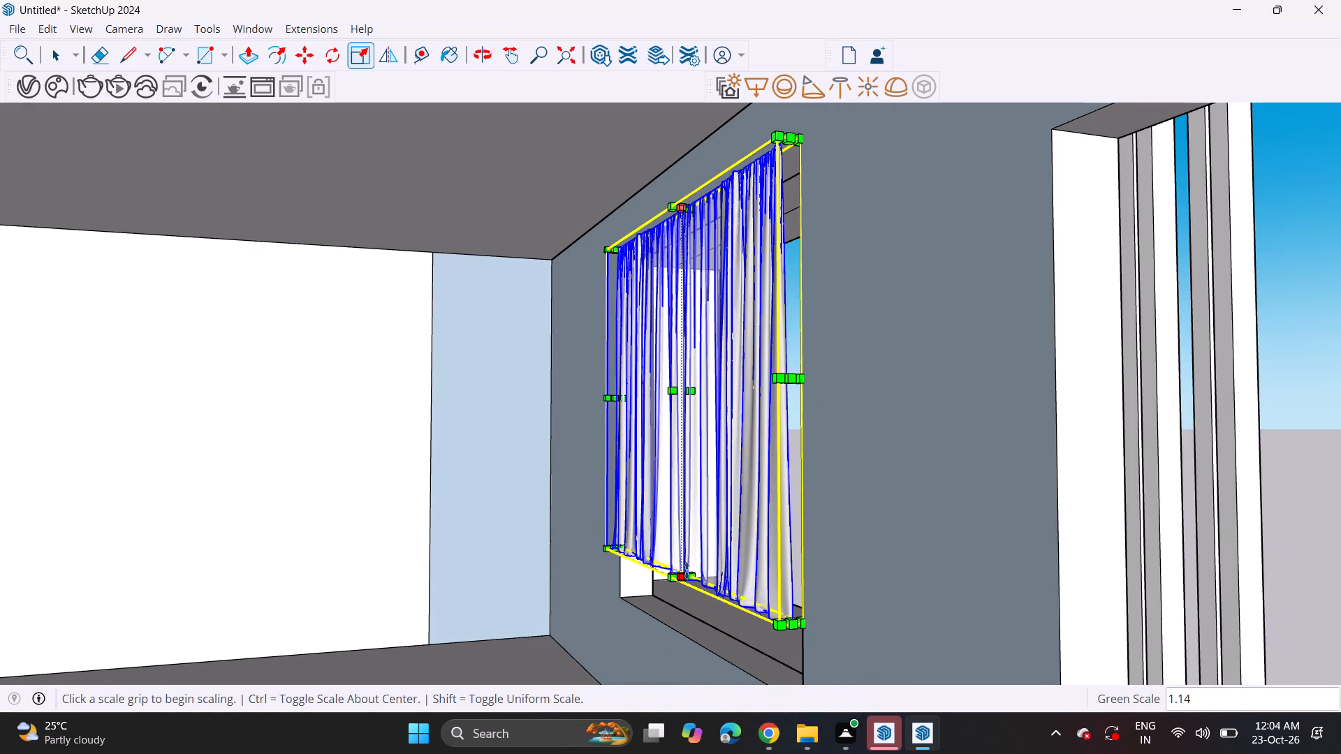
left_click(685, 570)
left_click(696, 629)
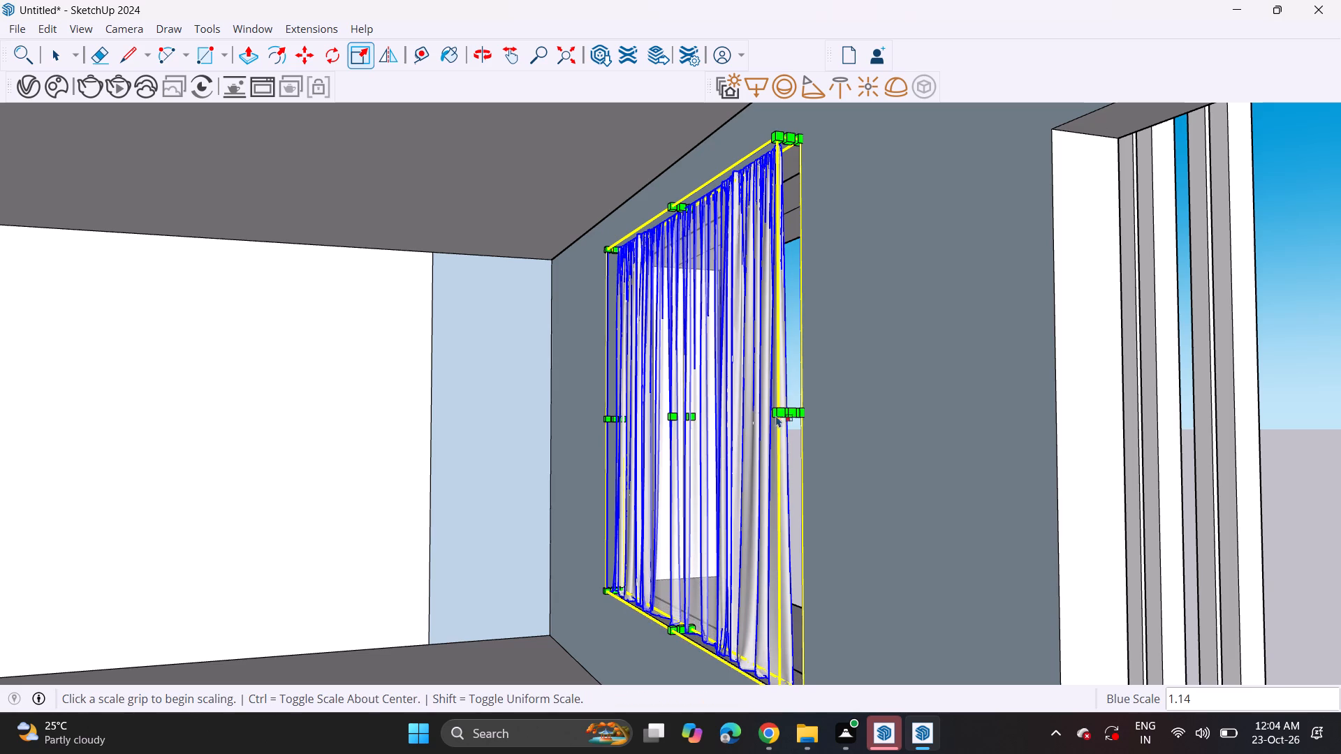
left_click(786, 415)
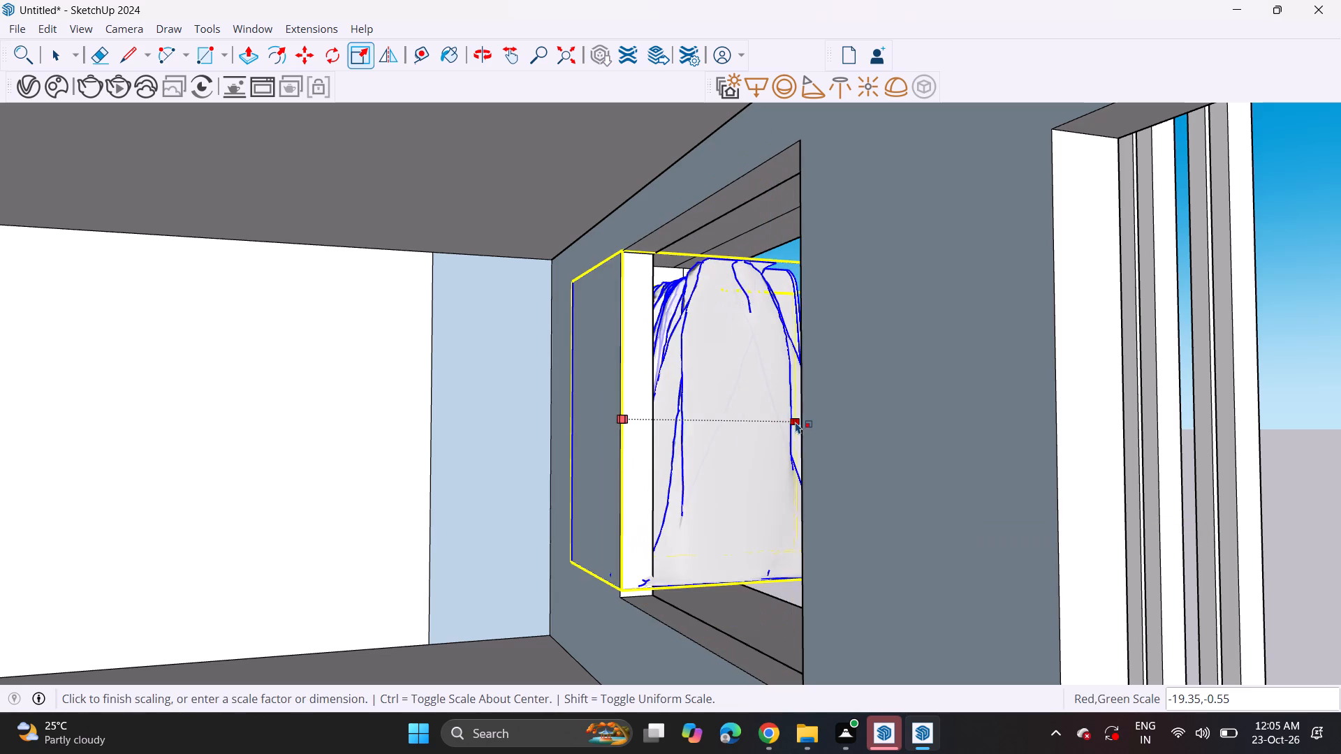
key("Escape")
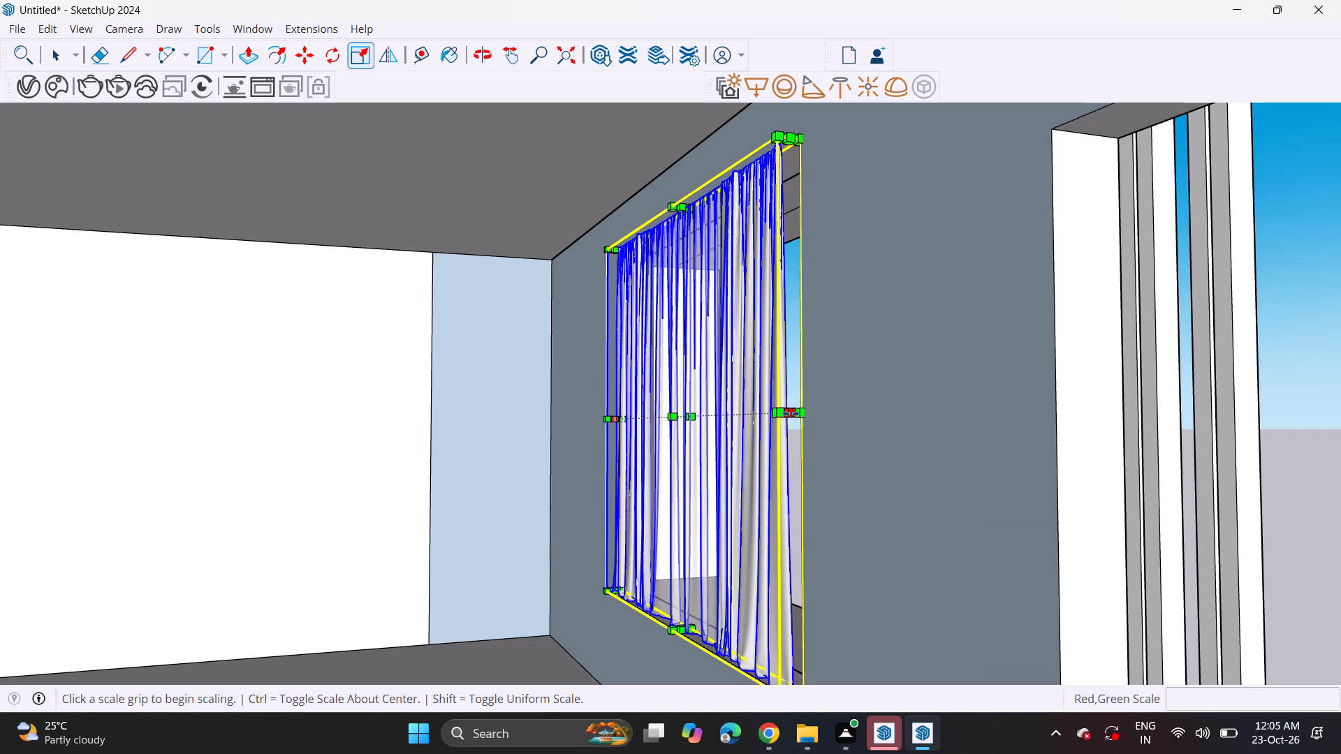
left_click(791, 413)
left_click(809, 414)
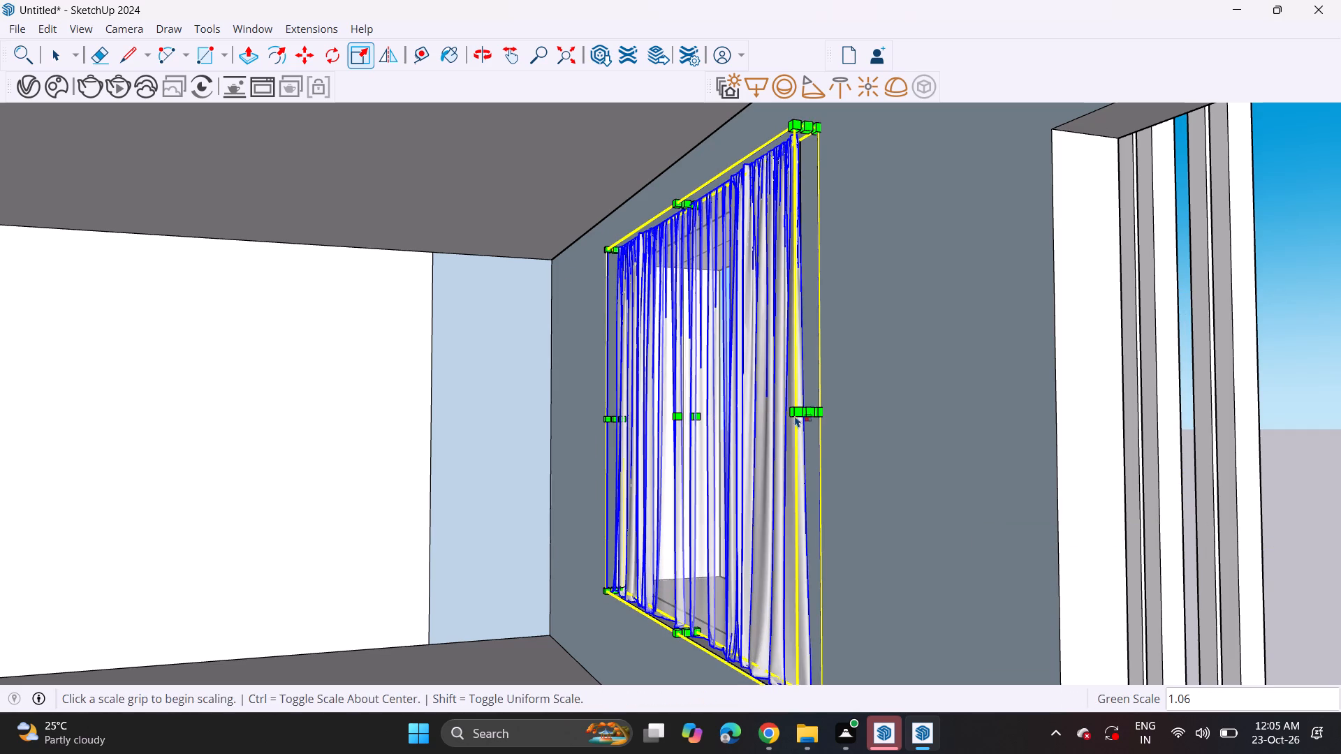
Copy the fitted curtain about 20' 3 3/16" across to the other upper-floor window behind the balcony, and clear the selection.
middle_click_drag(780, 403, 57, 433)
scroll(854, 253, "down", 6)
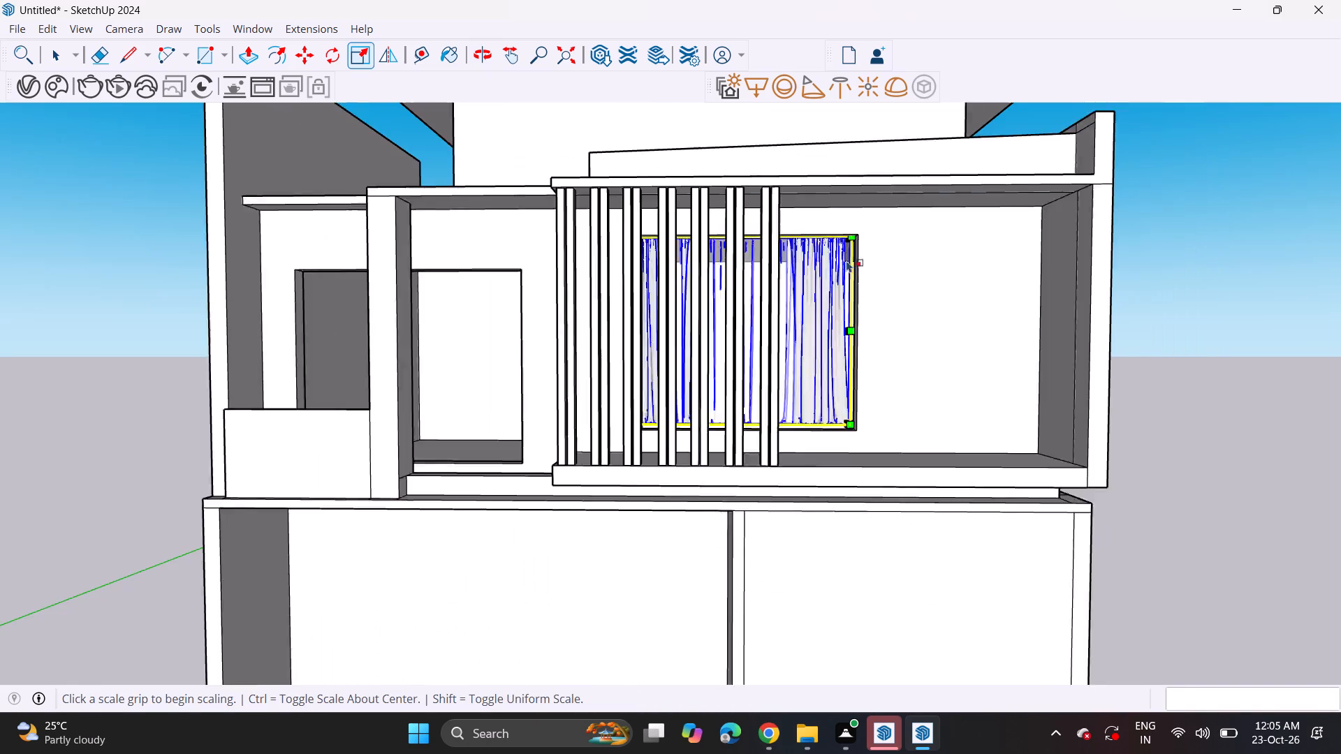
key("m")
left_click(864, 237)
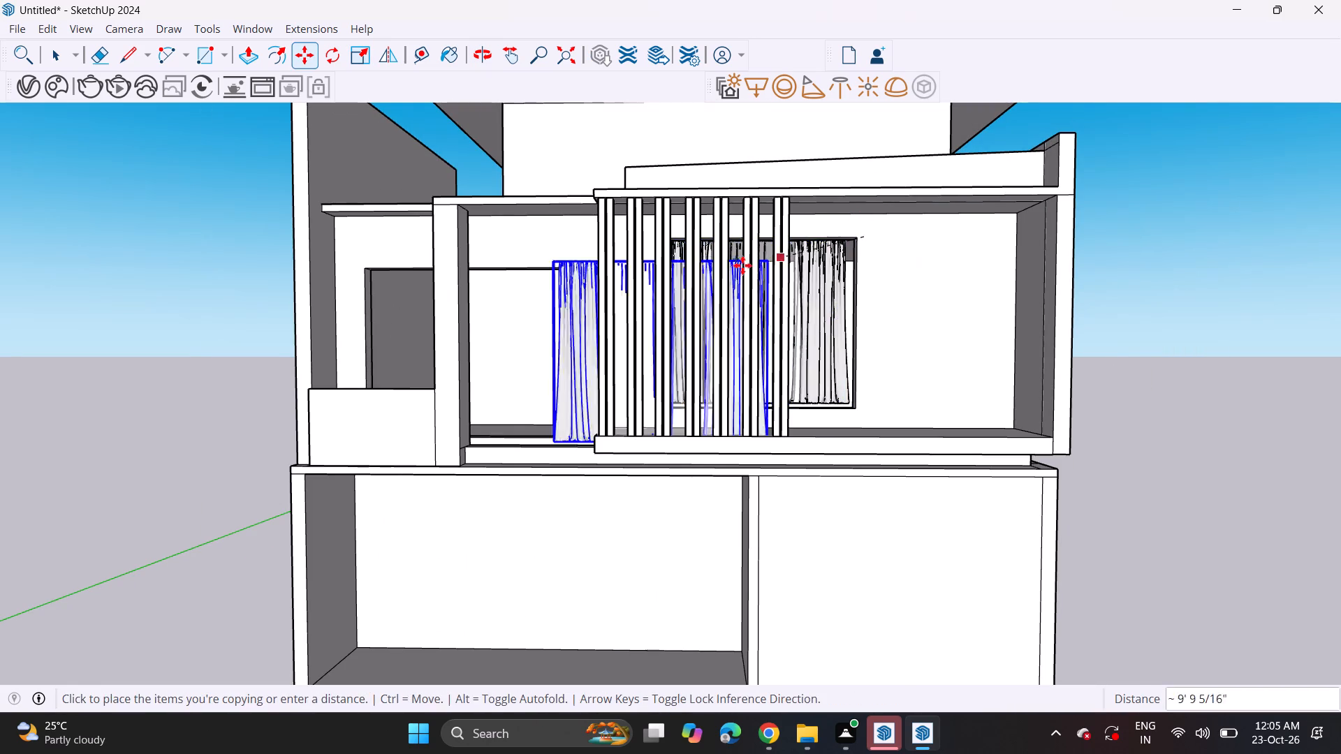
middle_click_drag(666, 265, 801, 274)
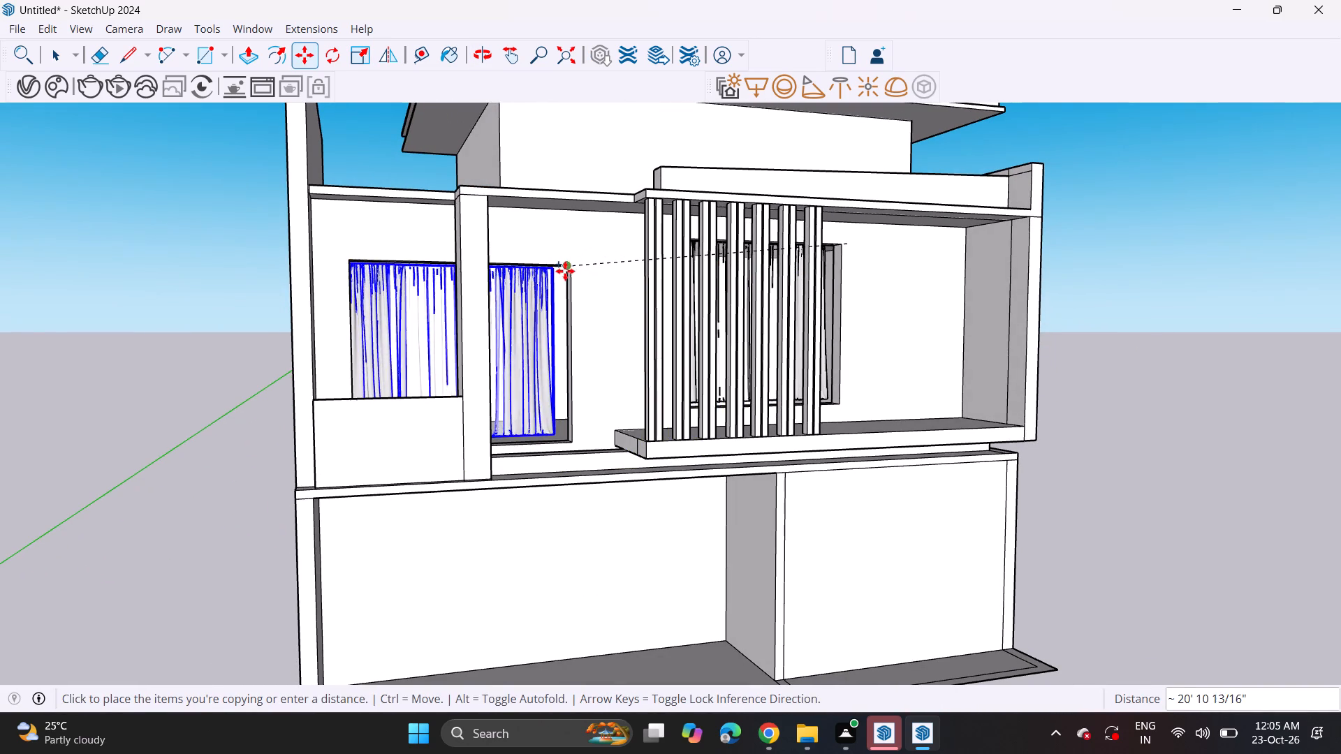
left_click(580, 265)
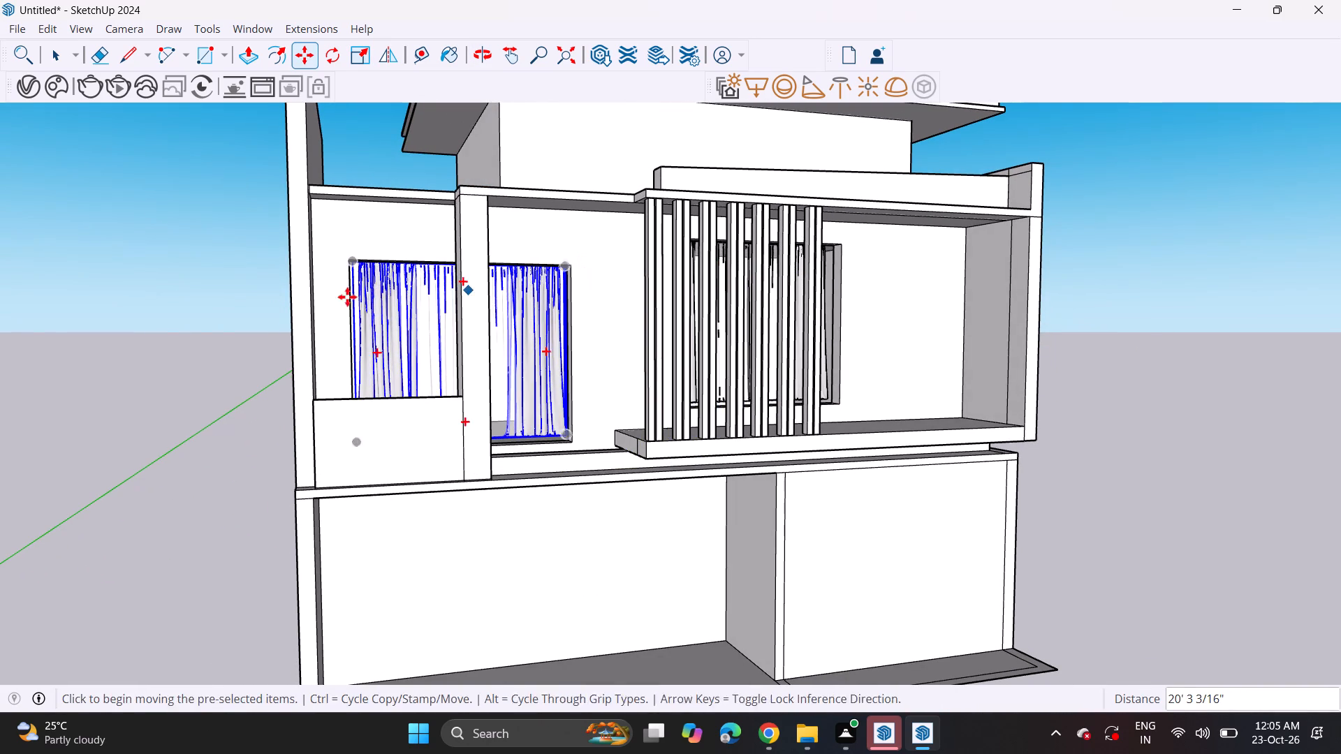
key("space")
left_click(187, 325)
middle_click_drag(393, 336, 258, 341)
scroll(247, 348, "down", 4)
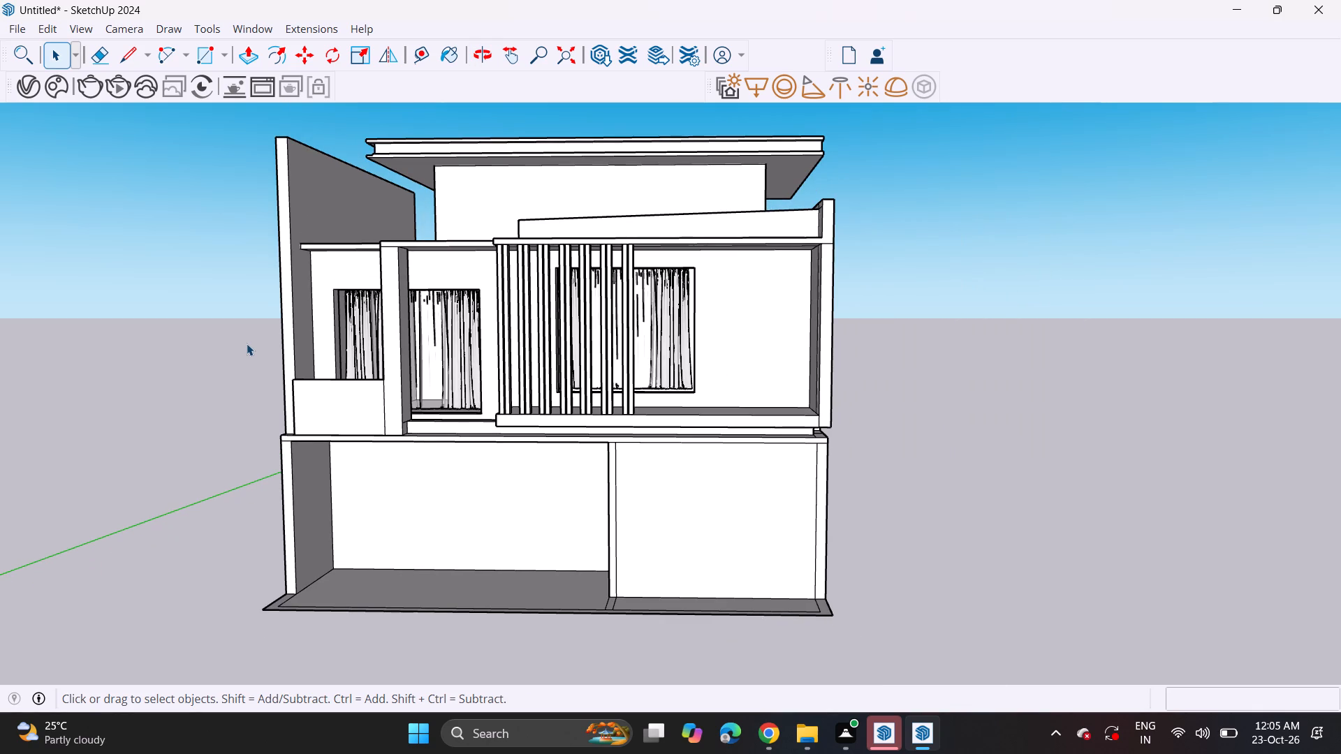
Draw a window rectangle about 12' 2 3/16" by 8' 8 1/16" on the recessed ground-floor wall.
left_click(207, 50)
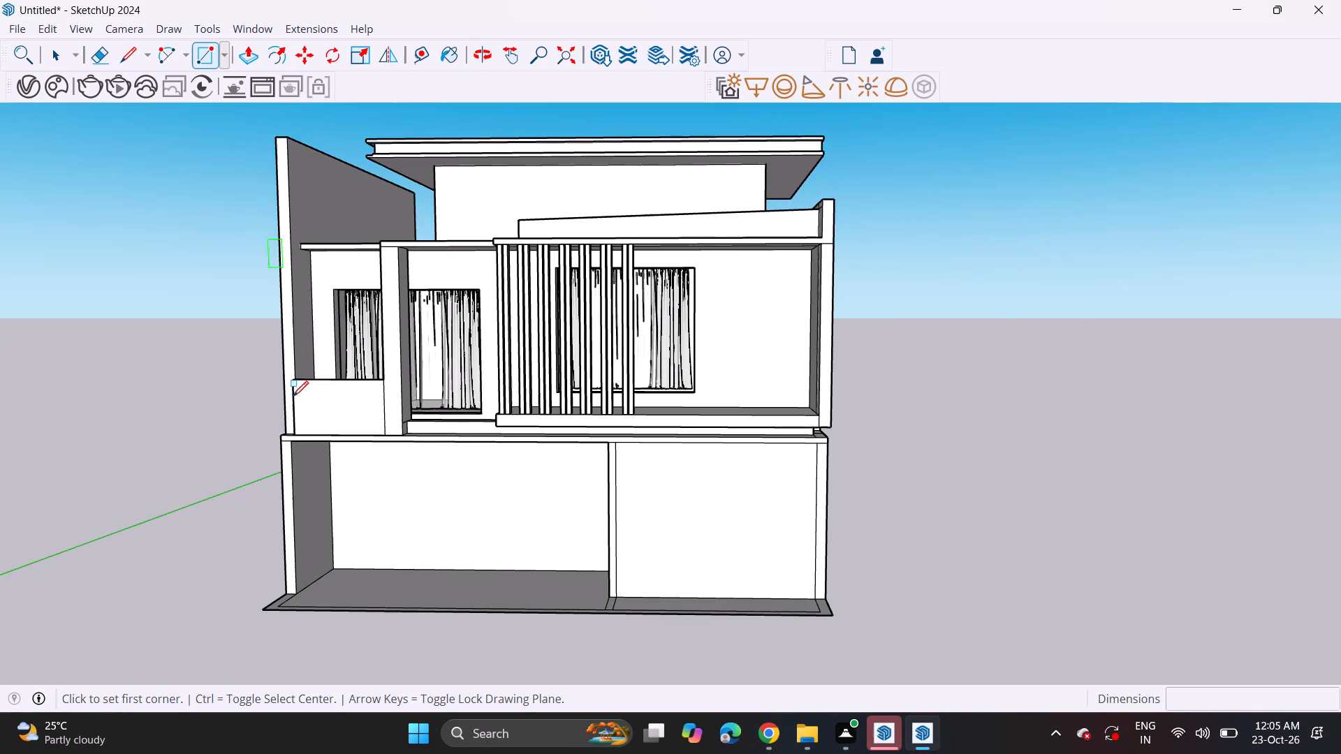
middle_click_drag(335, 415, 408, 324)
scroll(344, 406, "up", 1)
scroll(395, 449, "up", 1)
middle_click_drag(400, 446, 425, 332)
middle_click_drag(413, 356, 404, 432)
scroll(372, 403, "up", 2)
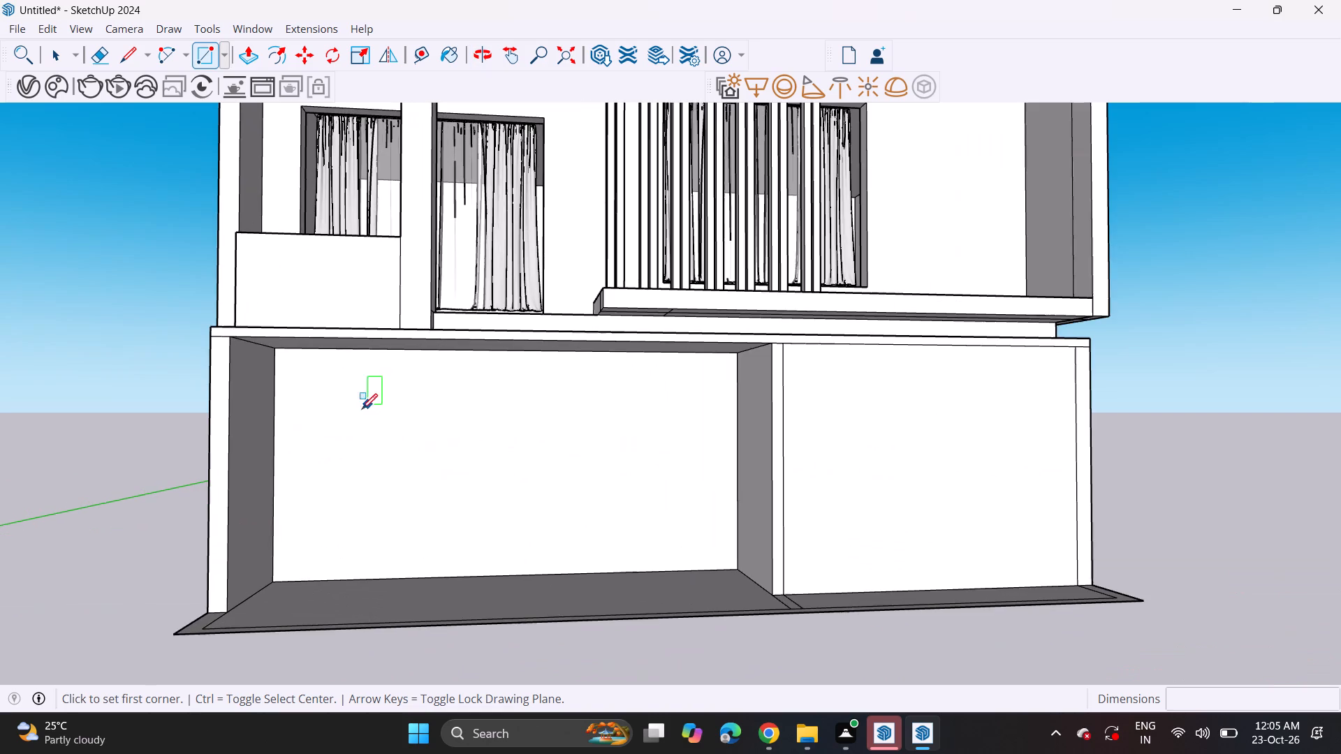
left_click(324, 365)
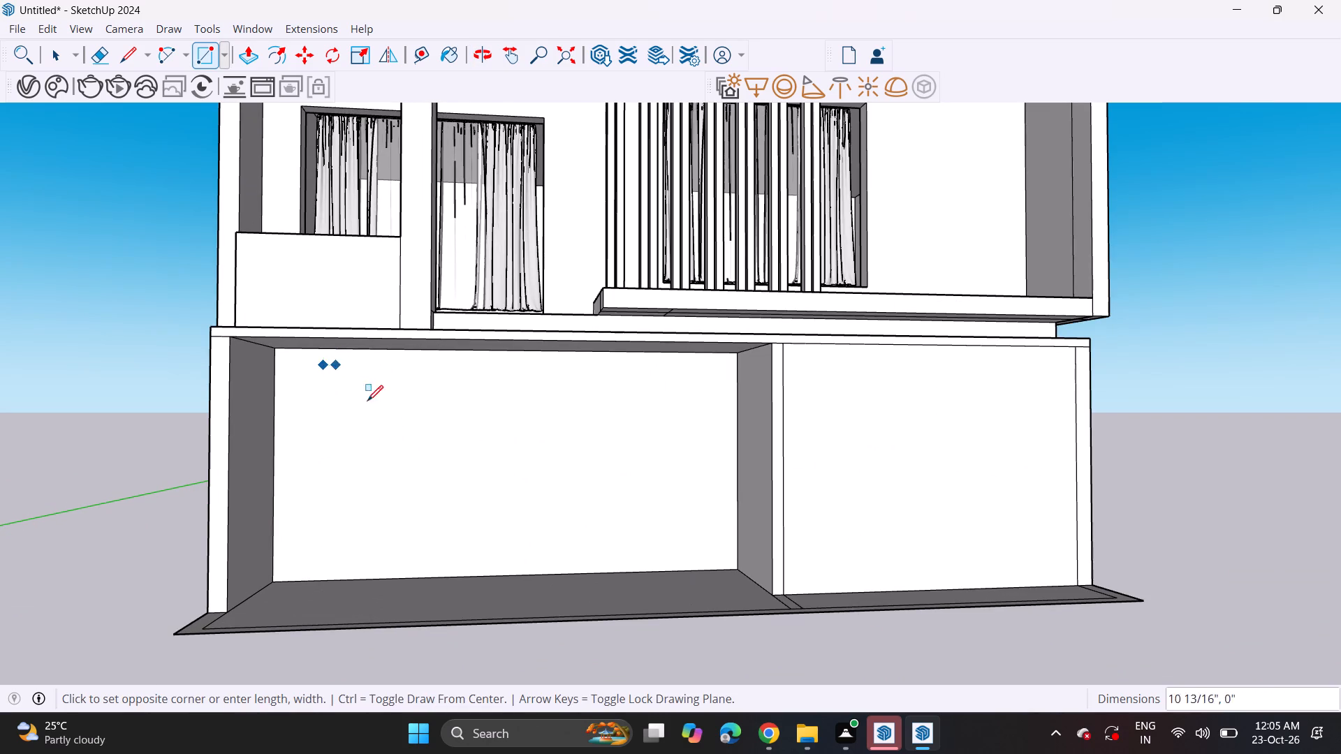
left_click(525, 504)
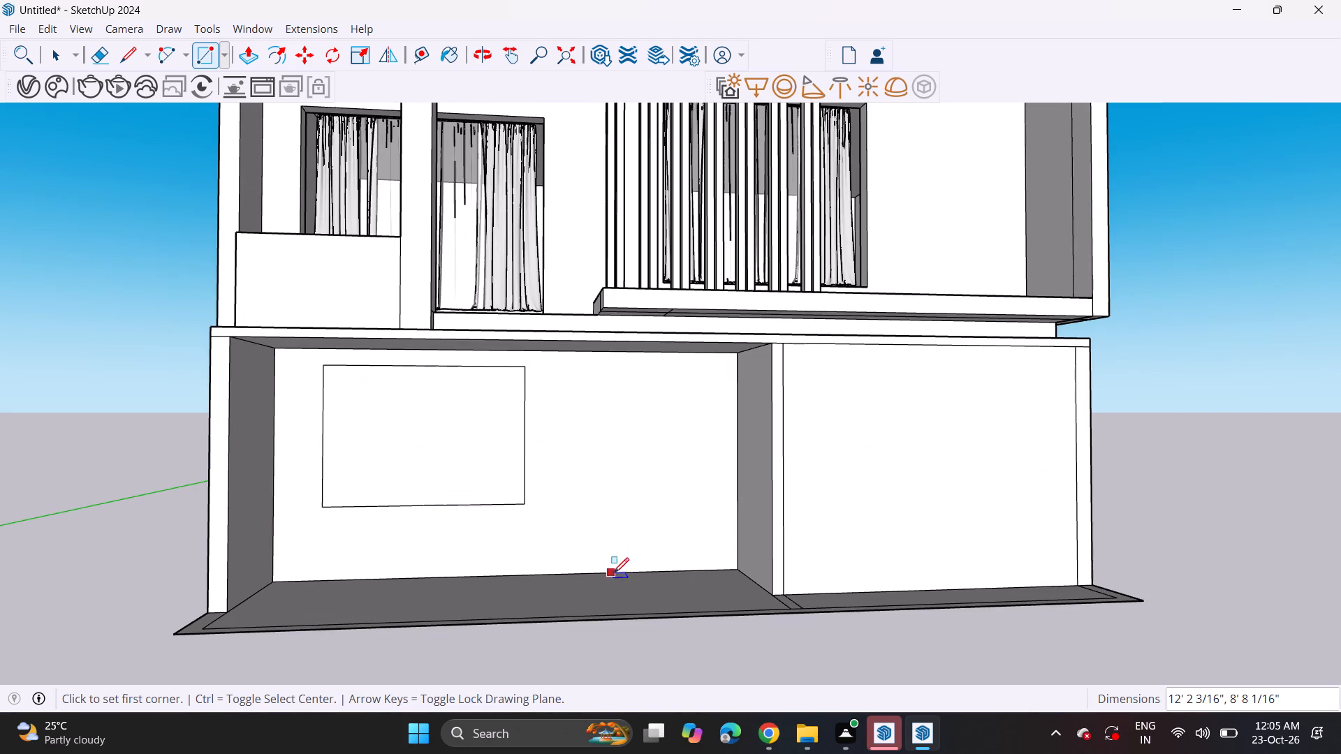
Draw a door rectangle about 6' 9 1/2" by 13' 1 1/4" up from the floor edge beside the ground-floor window outline.
left_click(613, 572)
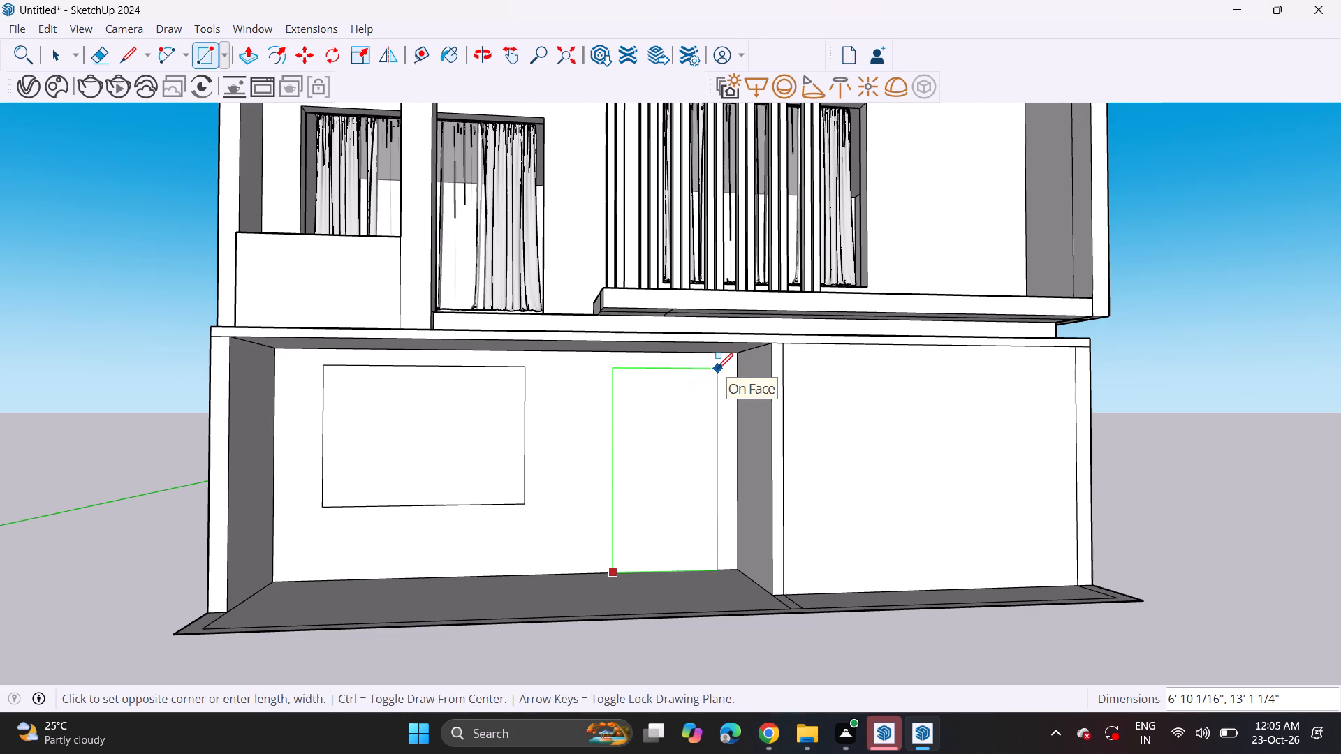
left_click(717, 369)
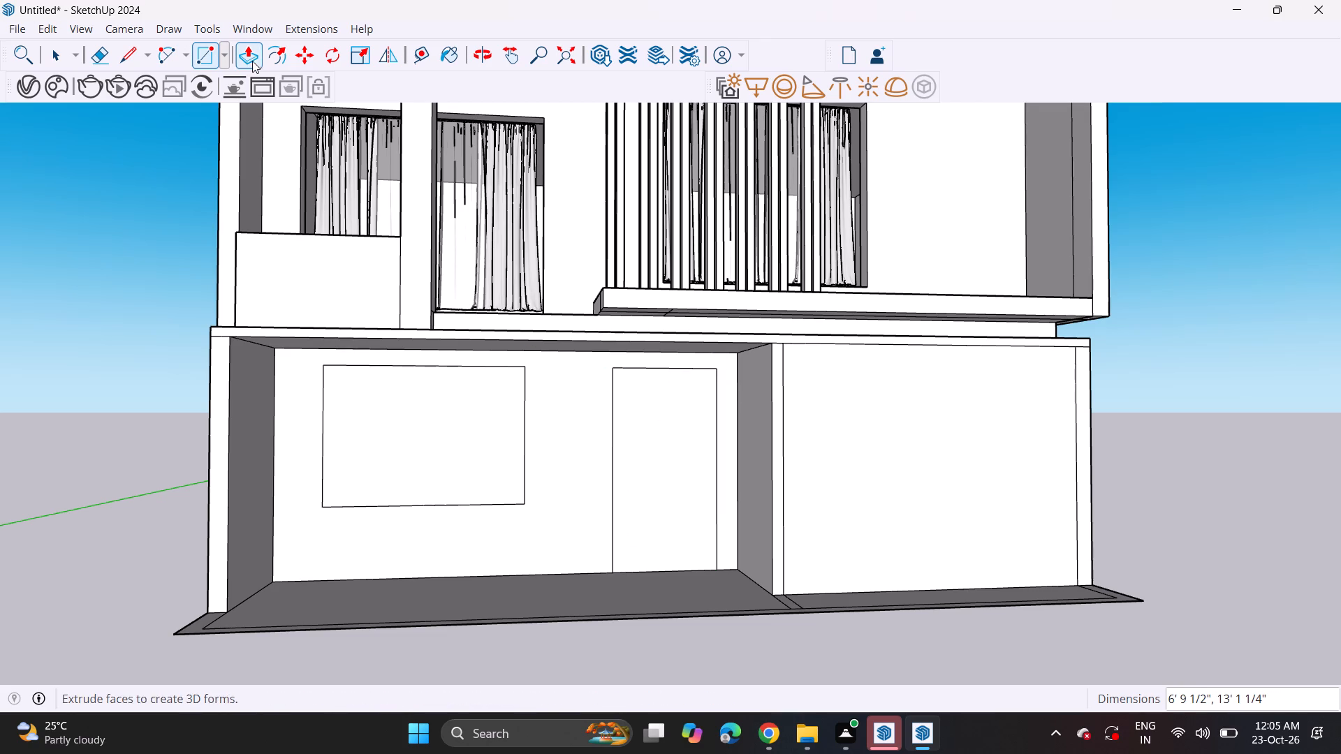
Push the ground-floor window rectangle in about 1' 8 1/2" and apply the same depth to the door rectangle.
left_click(254, 61)
middle_click_drag(433, 311, 406, 371)
left_click(429, 474)
left_click(450, 407)
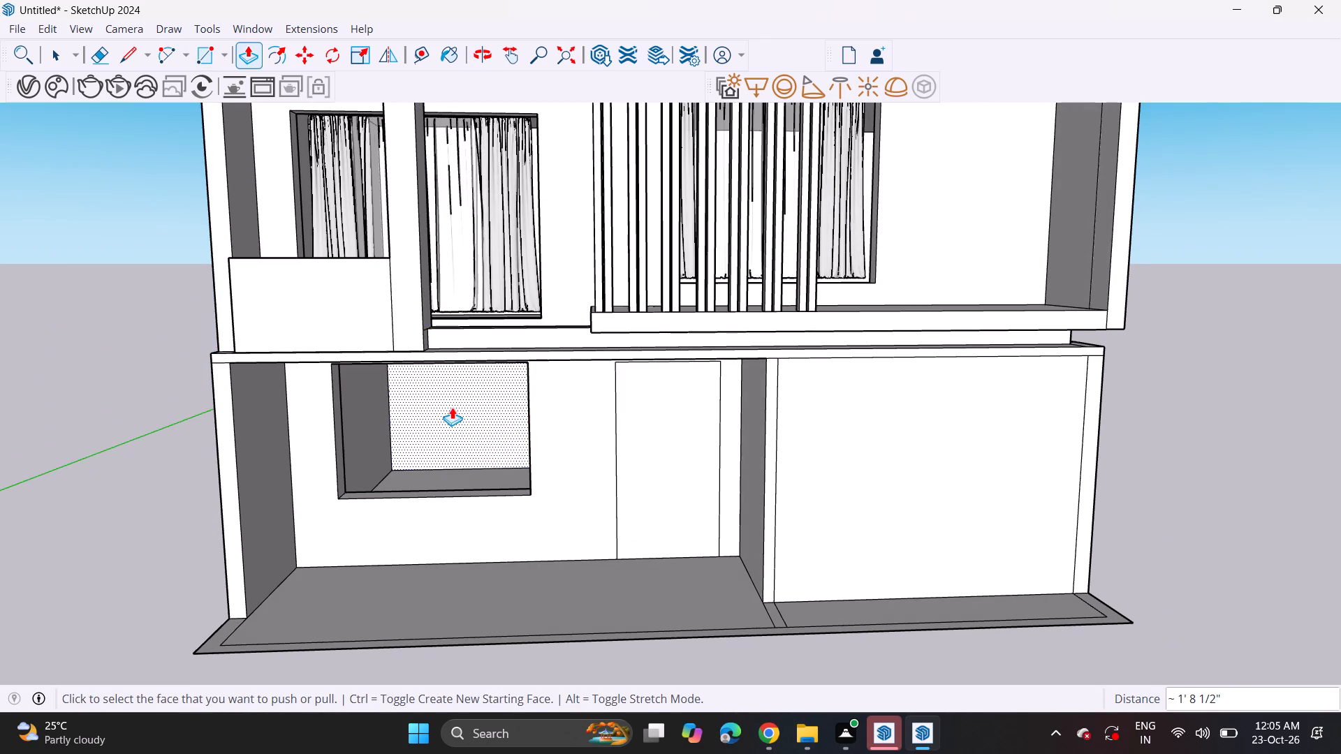
double_click(687, 436)
Copy the curtain from the upper window beside the fins about 15' 2 13/16" down into the new ground-floor window.
scroll(659, 452, "down", 5)
middle_click_drag(601, 425, 580, 396)
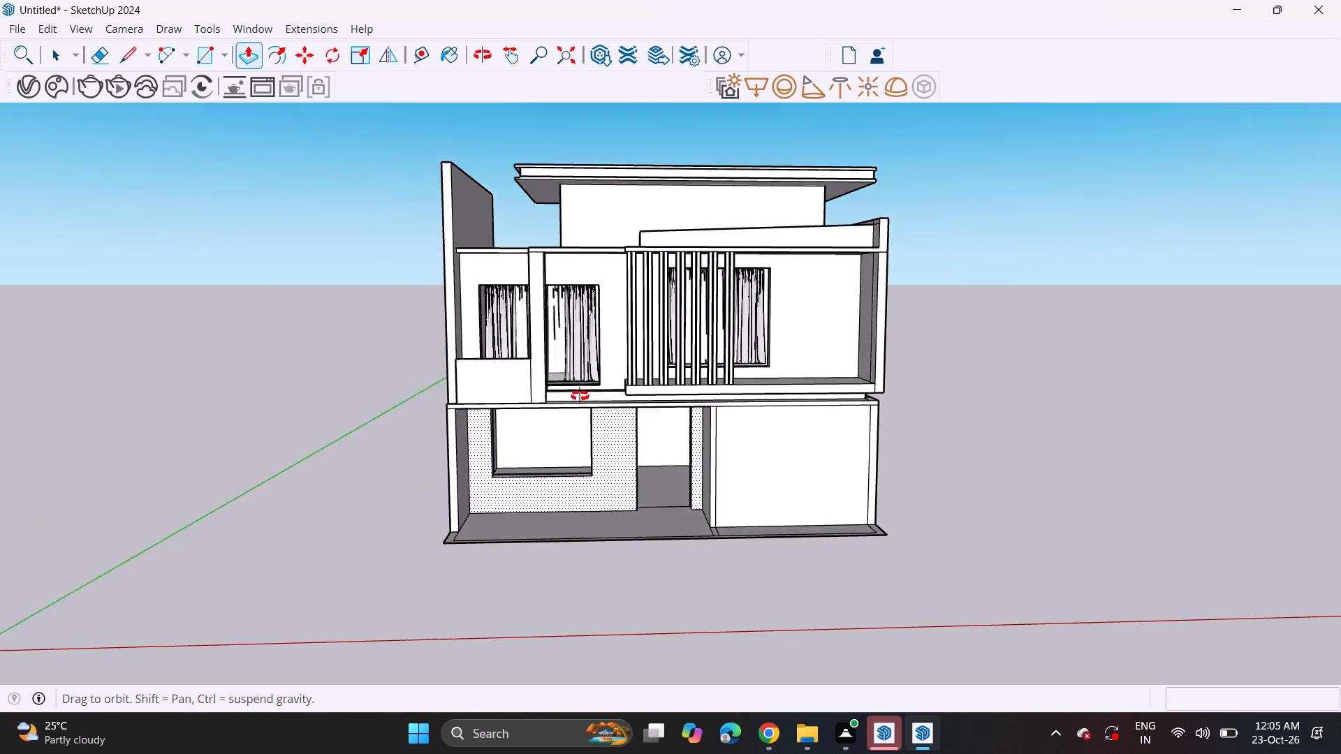
middle_click_drag(580, 396, 594, 360)
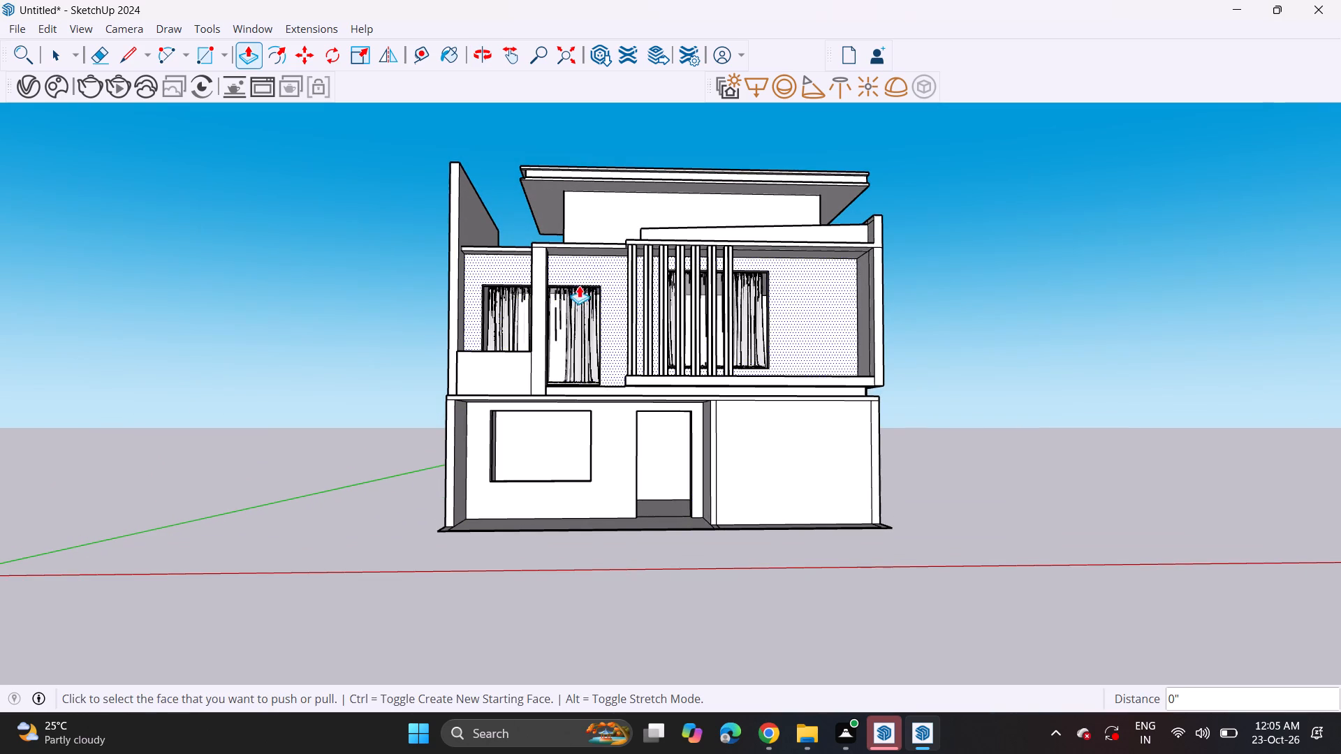
key("space")
left_click(588, 323)
key("m")
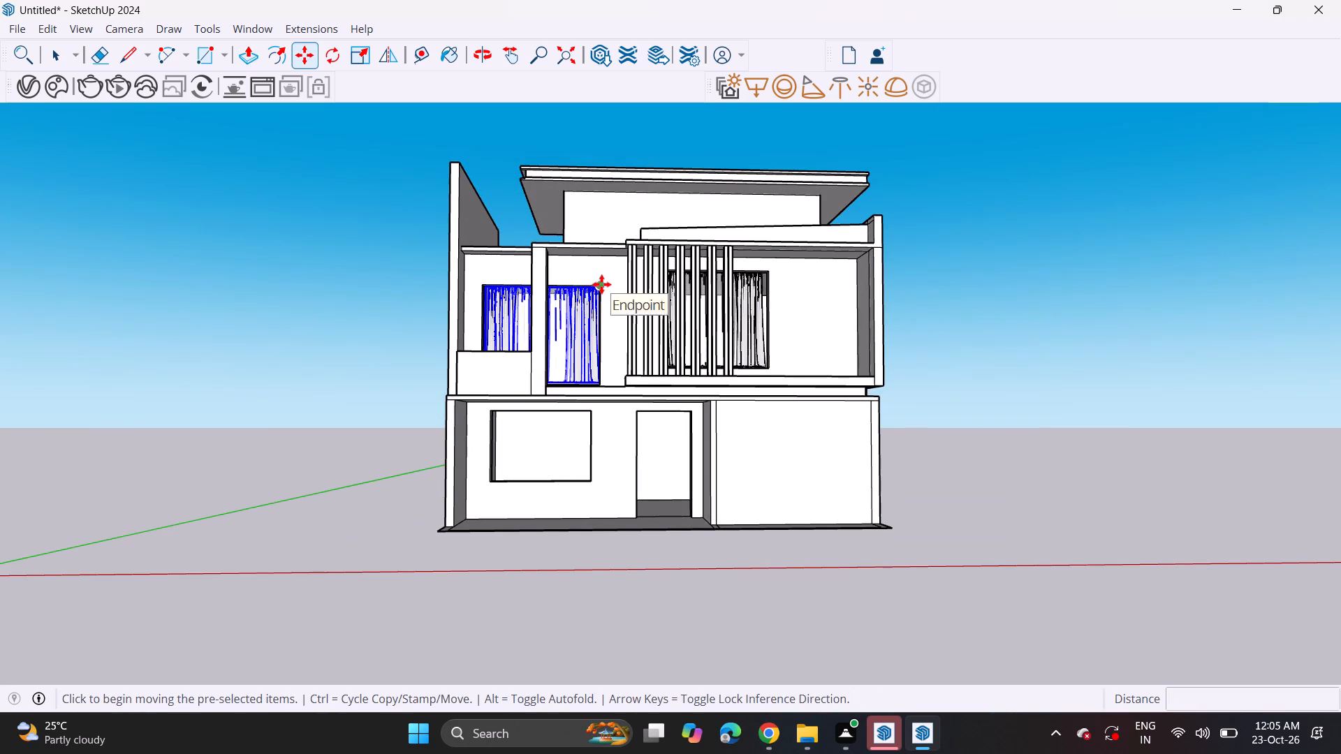
left_click(601, 284)
middle_click_drag(580, 395, 571, 441)
scroll(571, 441, "down", 1)
scroll(589, 429, "up", 5)
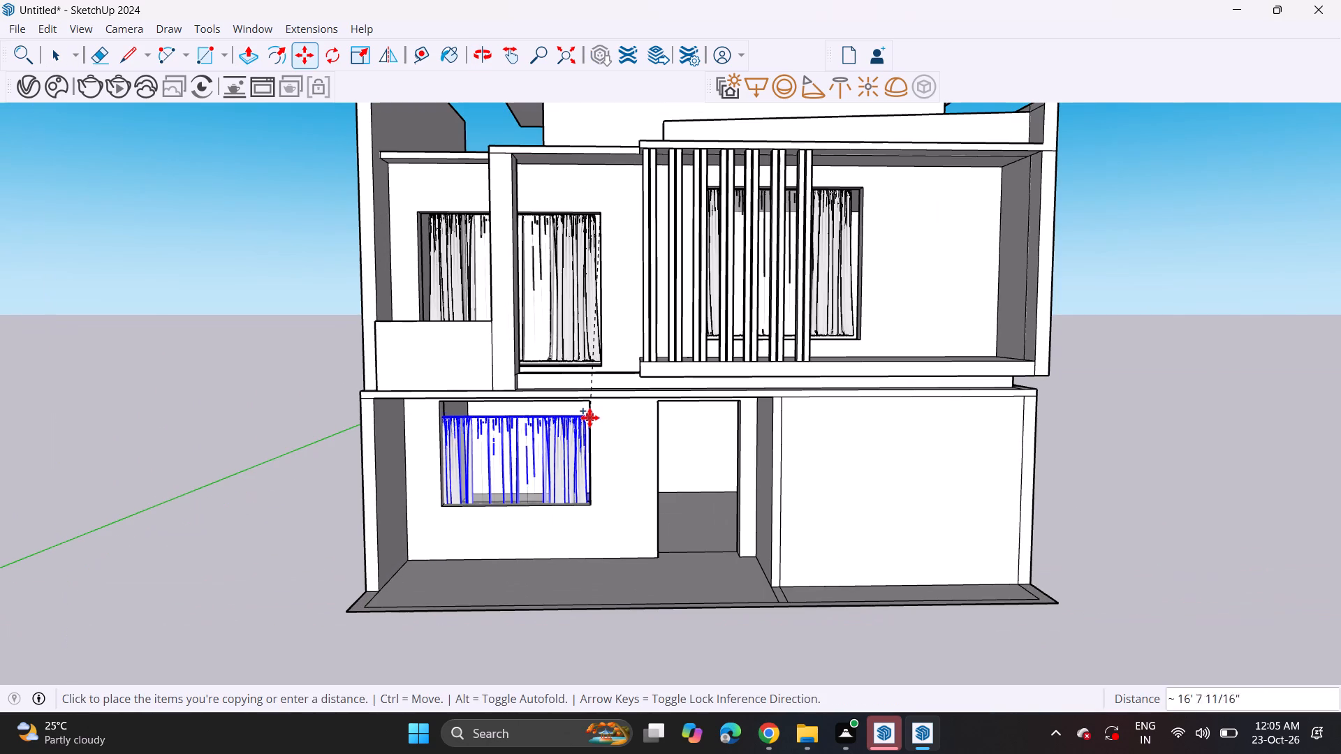
left_click(594, 406)
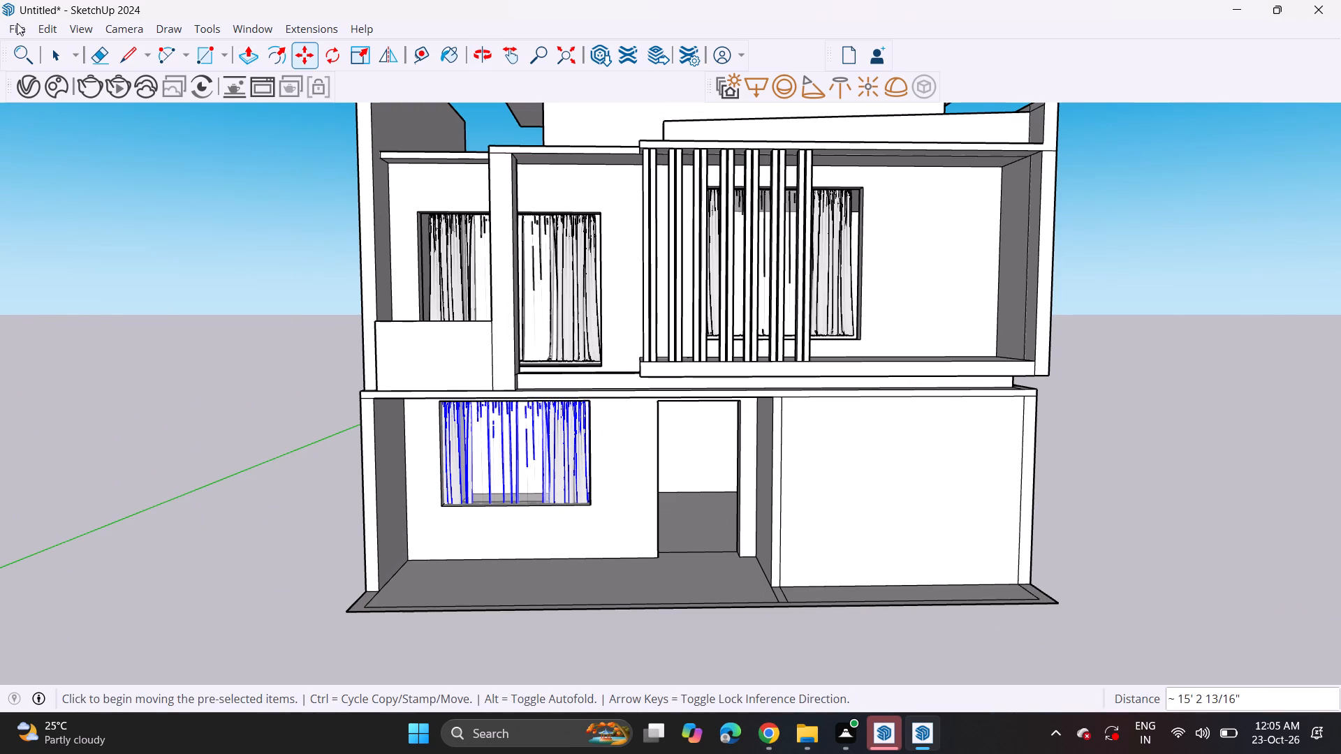
Import the Sliding+Door model from Downloads and place it at the lower outer corner of the upper window opening behind the balcony parapet.
left_click(17, 23)
left_click(50, 269)
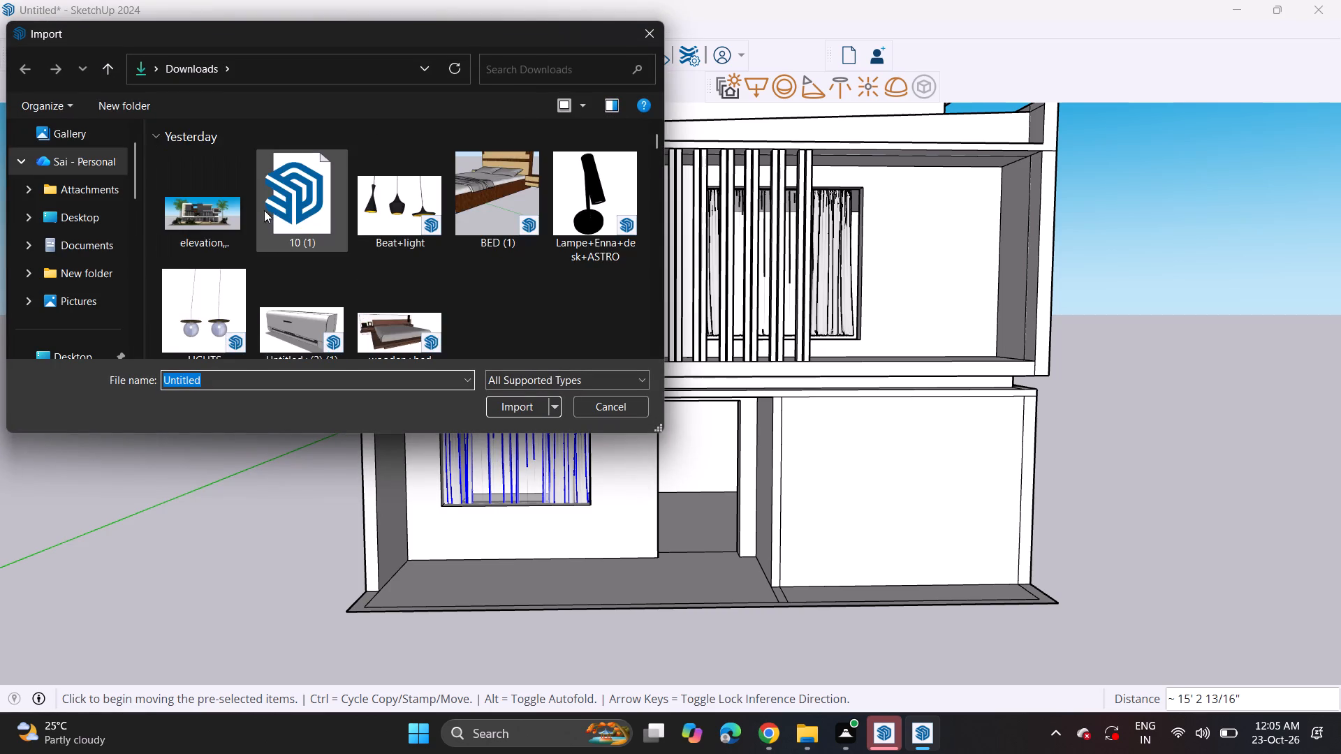
scroll(307, 242, "down", 12)
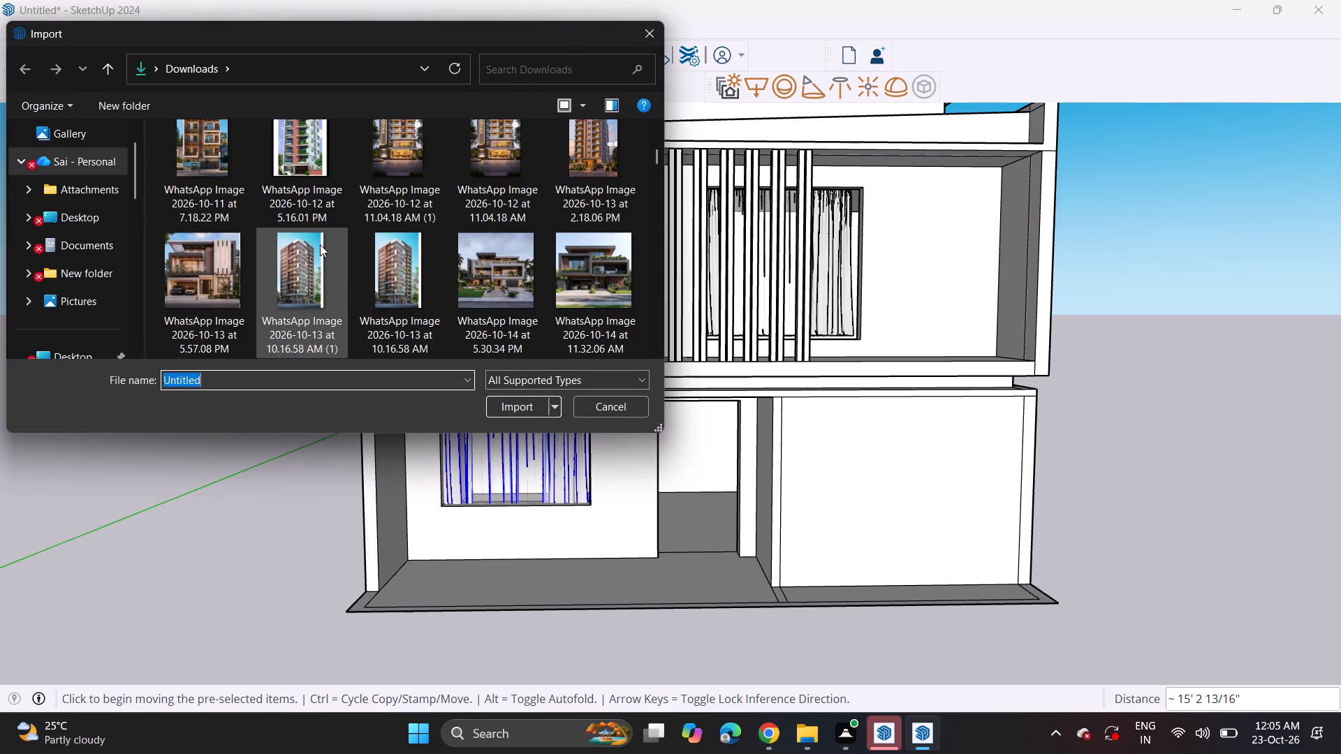
scroll(321, 244, "down", 18)
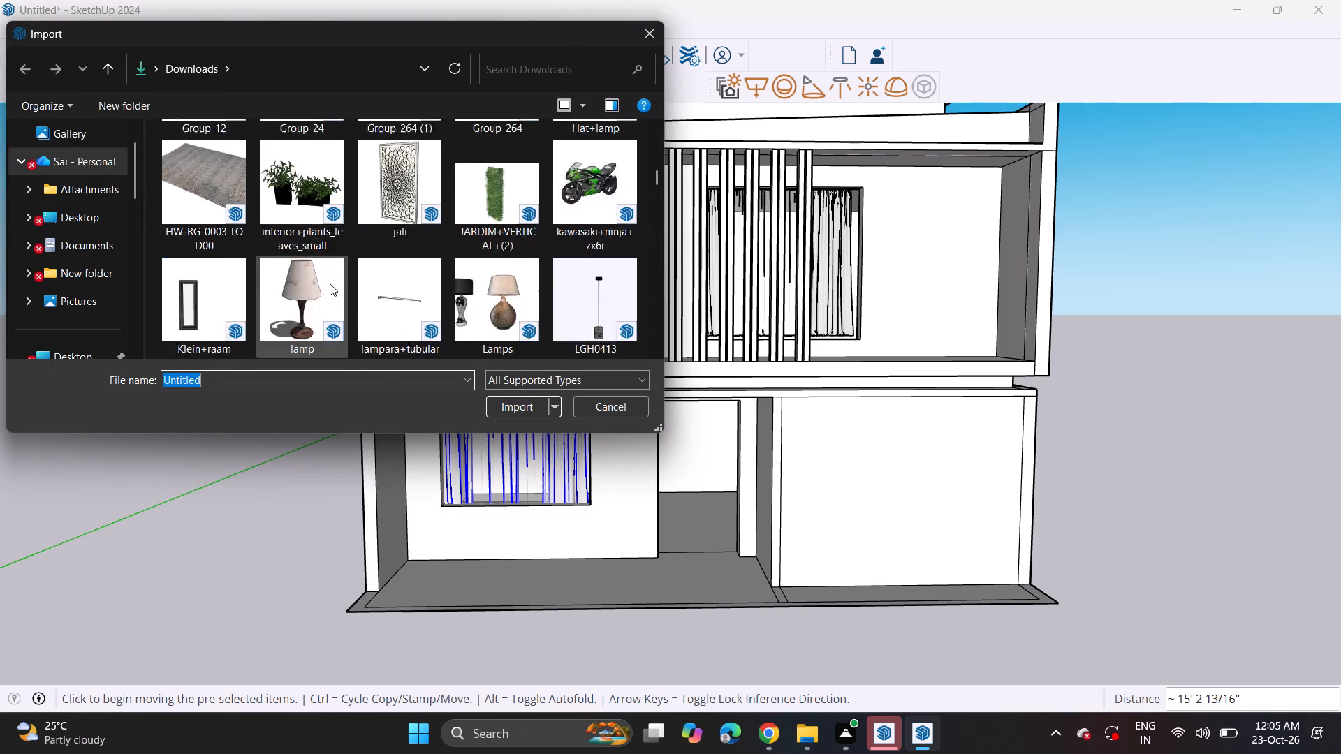
scroll(321, 290, "down", 11)
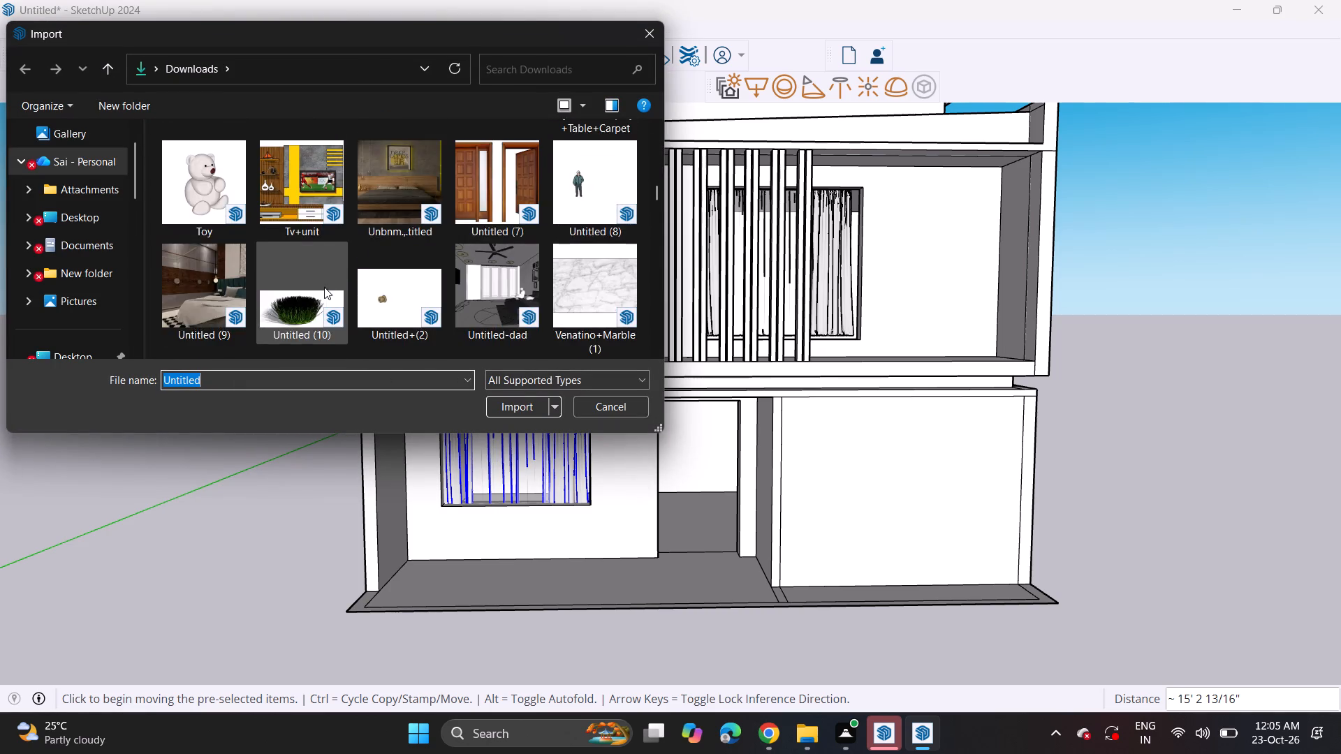
scroll(321, 283, "down", 4)
scroll(321, 288, "up", 1)
scroll(321, 288, "down", 4)
scroll(320, 288, "up", 1)
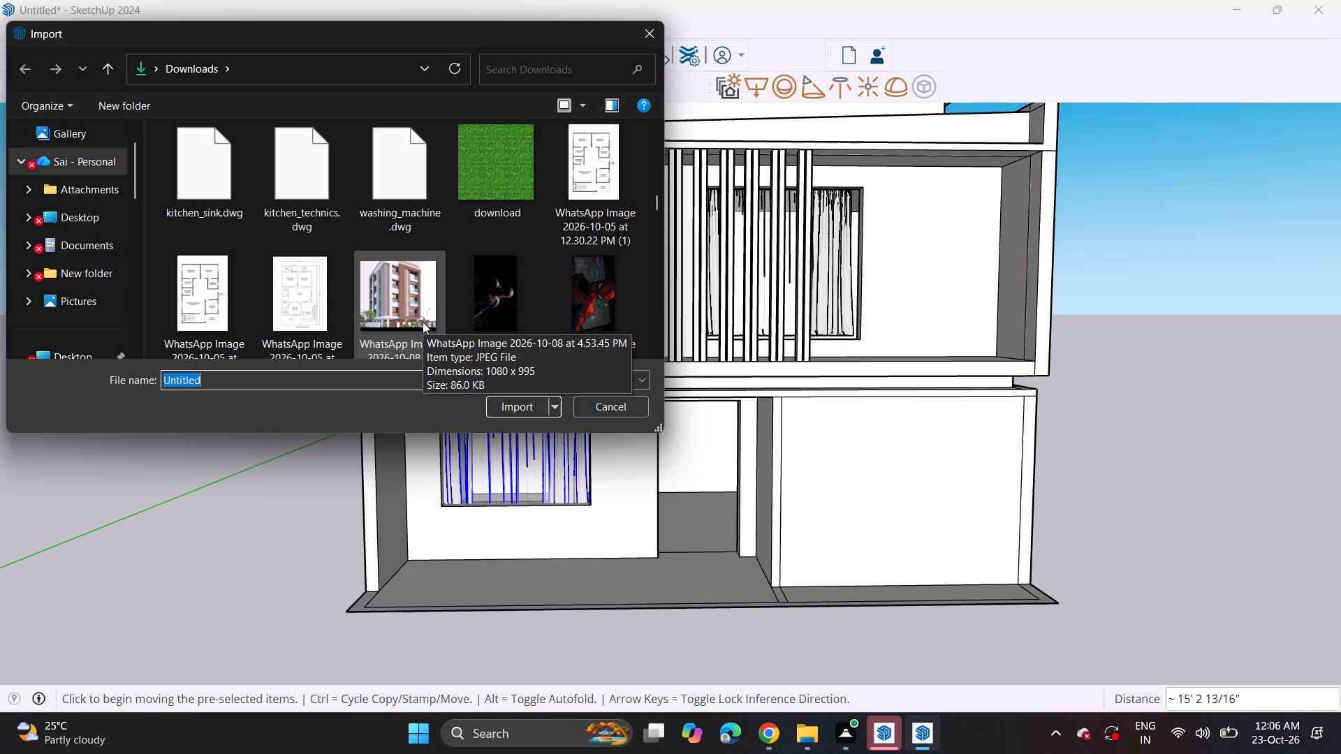
scroll(430, 253, "down", 3)
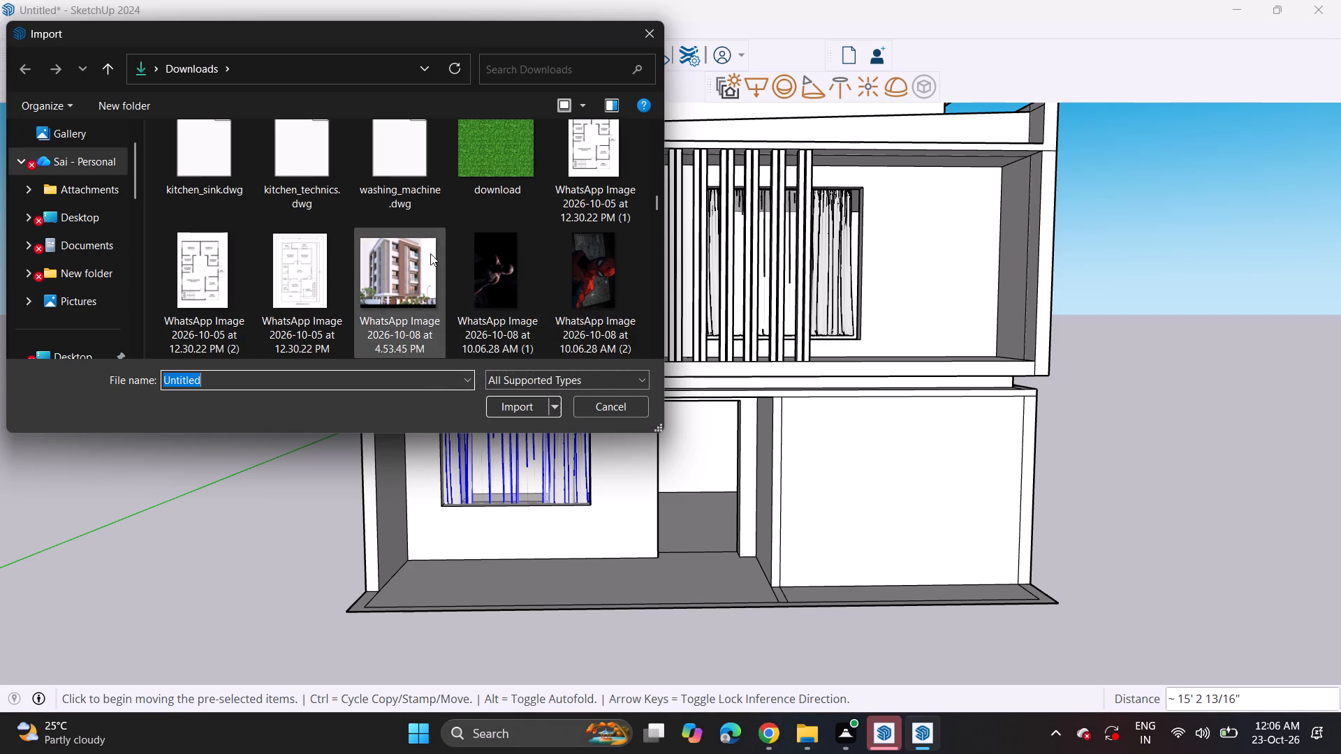
scroll(430, 253, "down", 9)
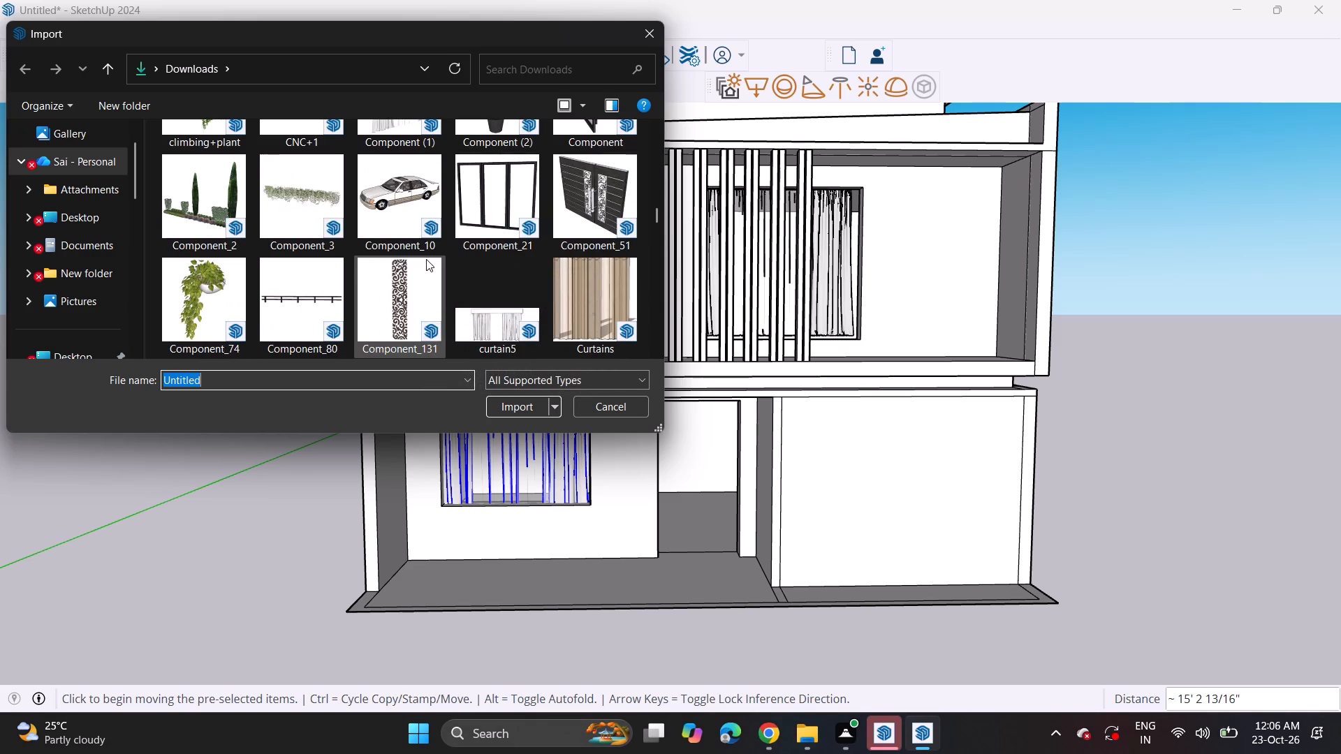
scroll(426, 260, "down", 3)
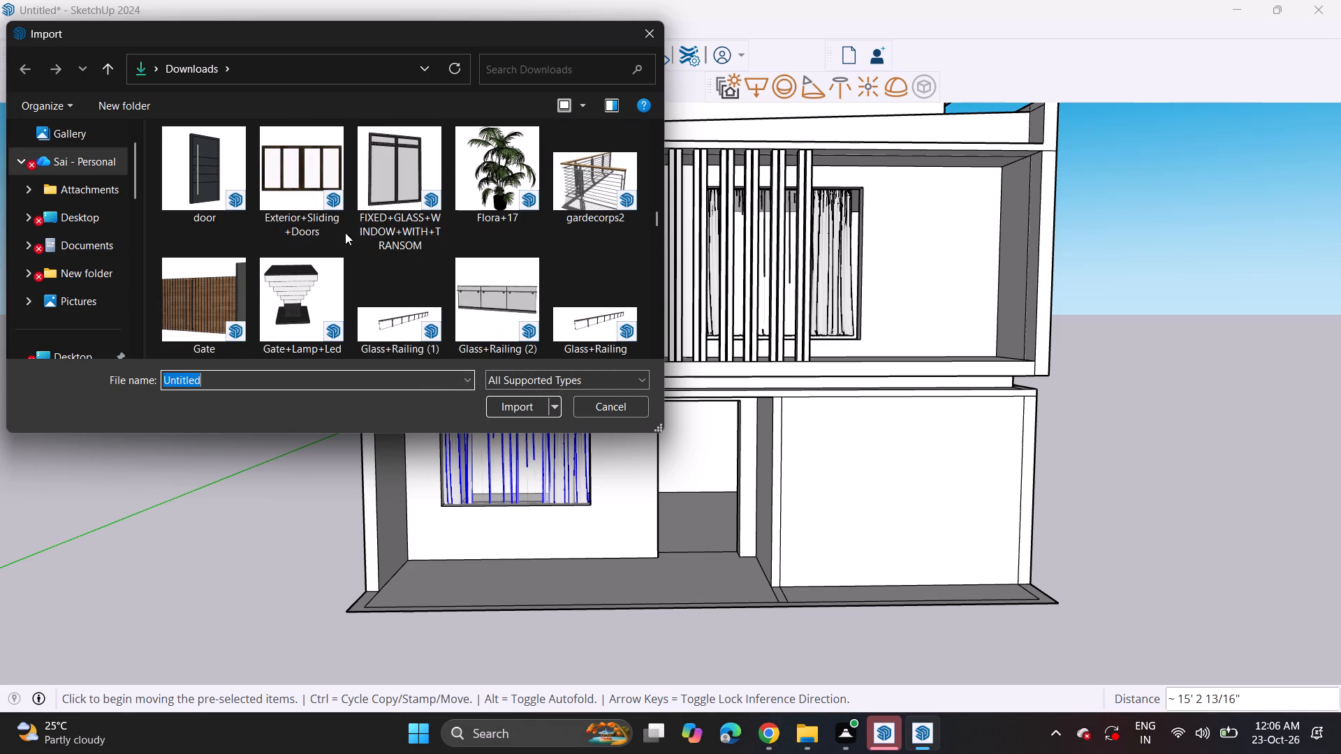
scroll(330, 232, "down", 5)
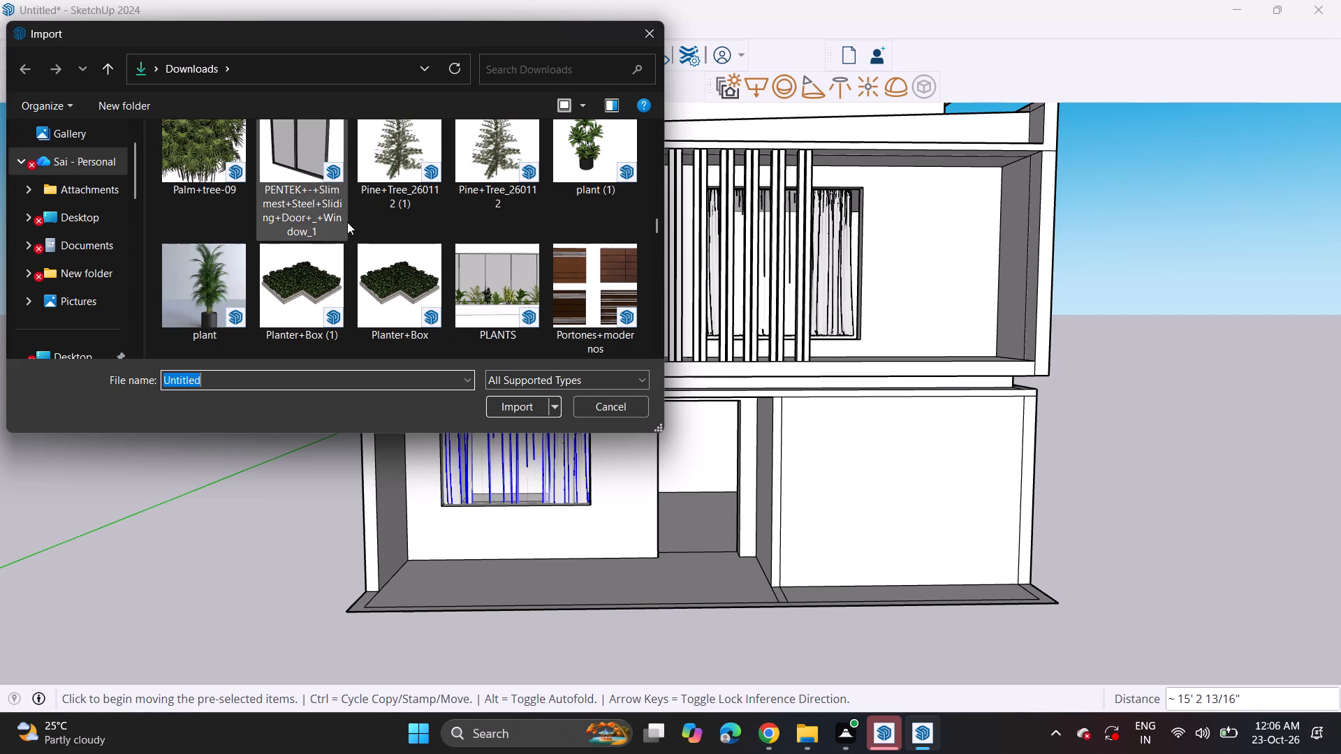
scroll(350, 223, "down", 2)
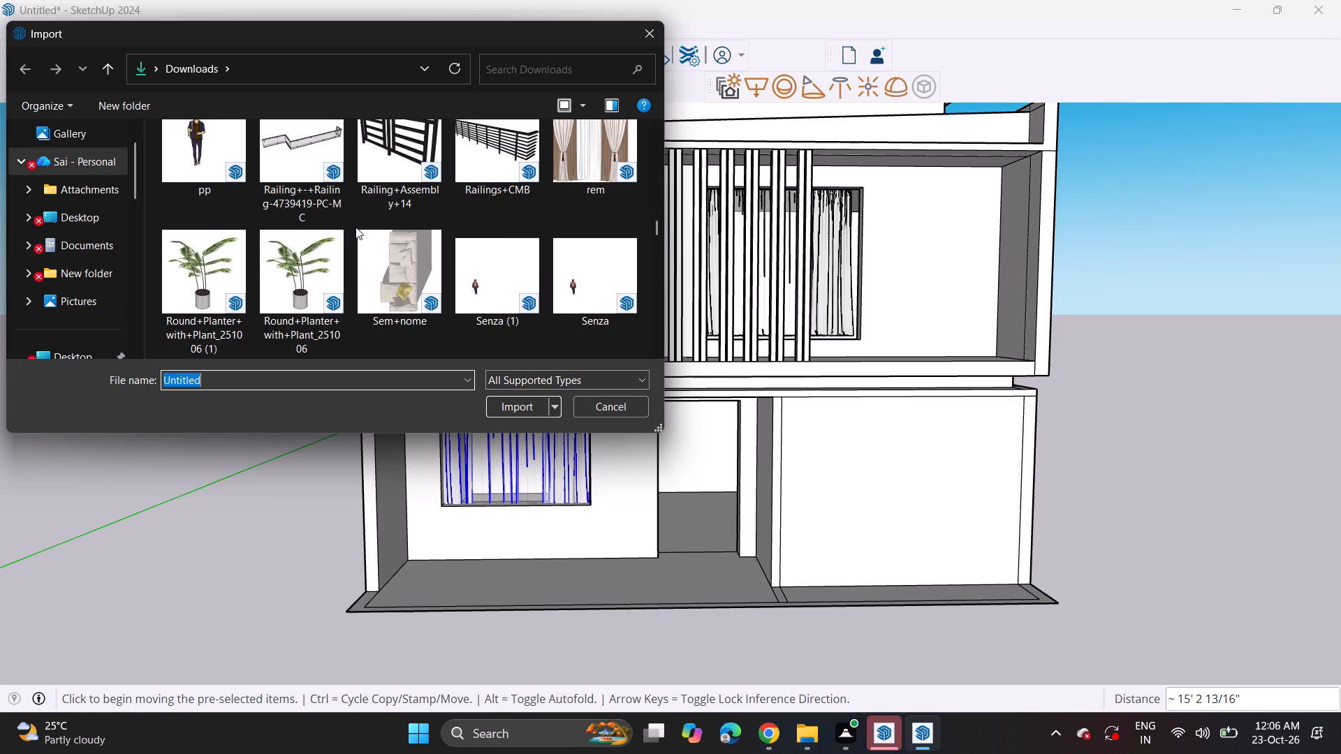
scroll(356, 227, "down", 2)
left_click(394, 194)
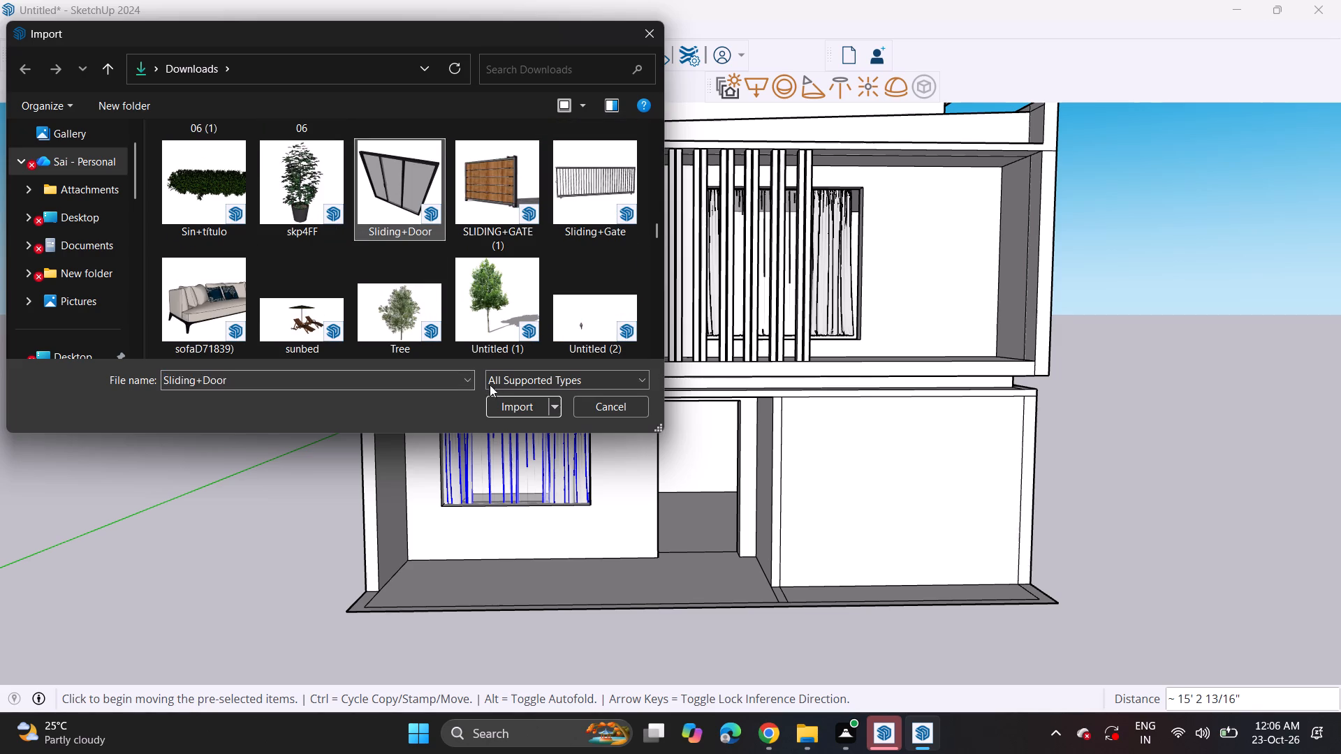
left_click(516, 396)
middle_click_drag(406, 290, 499, 396)
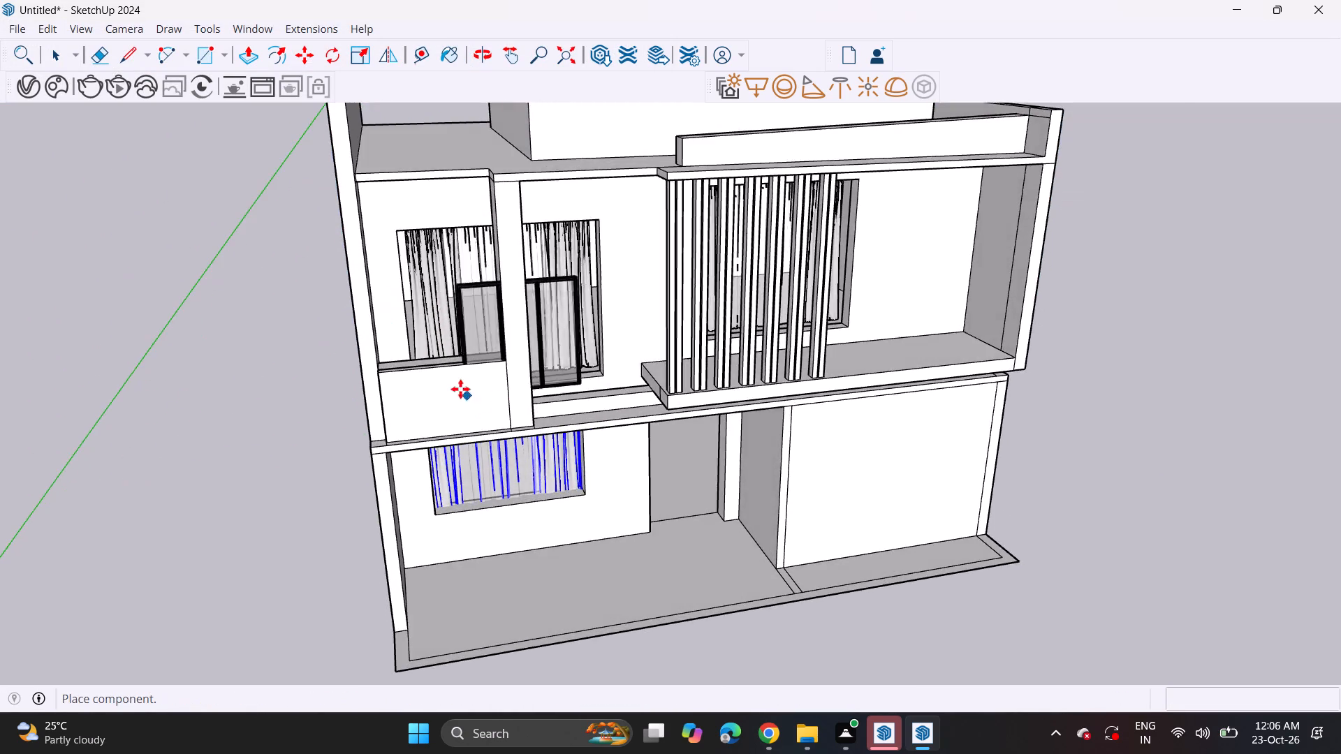
scroll(446, 364, "up", 6)
middle_click_drag(441, 356, 573, 488)
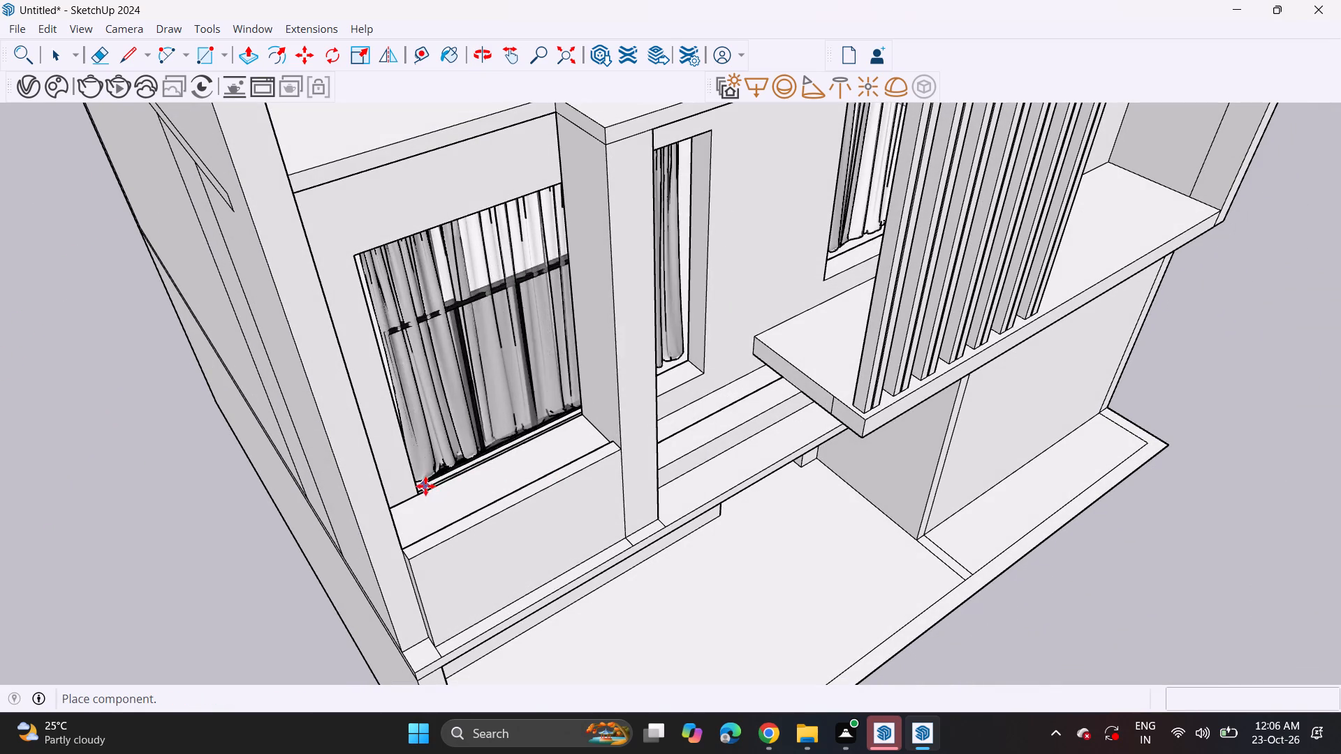
left_click(418, 491)
Move the sliding door across the upper window opening so its far lower corner meets the opening's lower corner beyond the column.
middle_click_drag(497, 392, 209, 175)
scroll(292, 258, "up", 1)
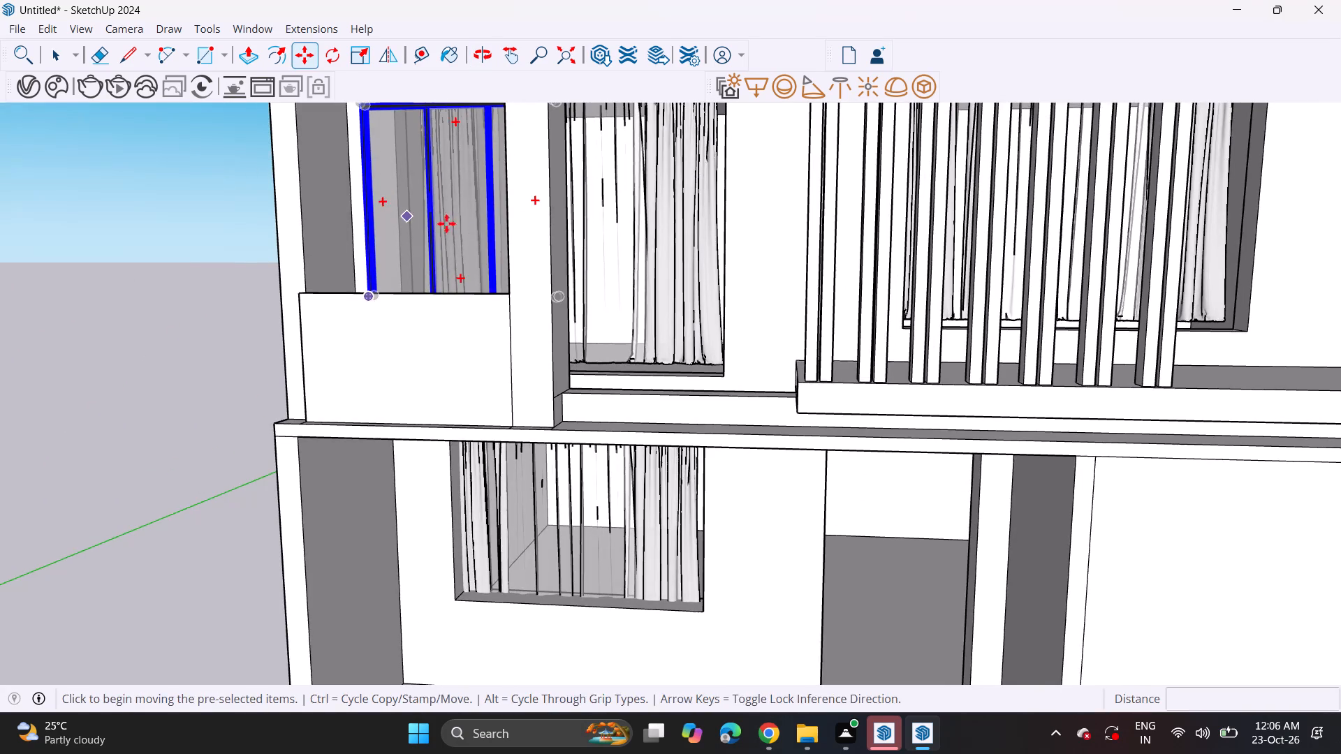
middle_click_drag(478, 233, 681, 526)
scroll(685, 419, "up", 3)
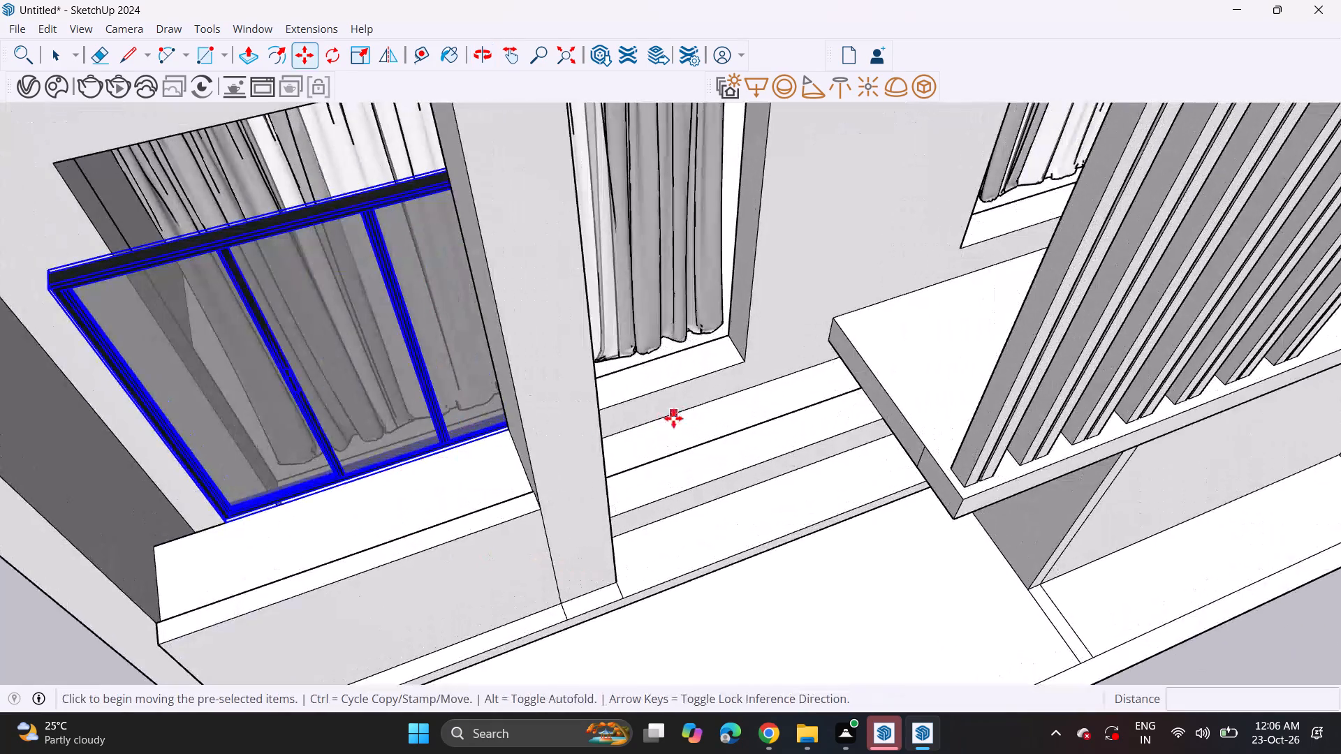
middle_click_drag(749, 268, 460, 198)
scroll(745, 267, "up", 1)
middle_click_drag(500, 267, 410, 252)
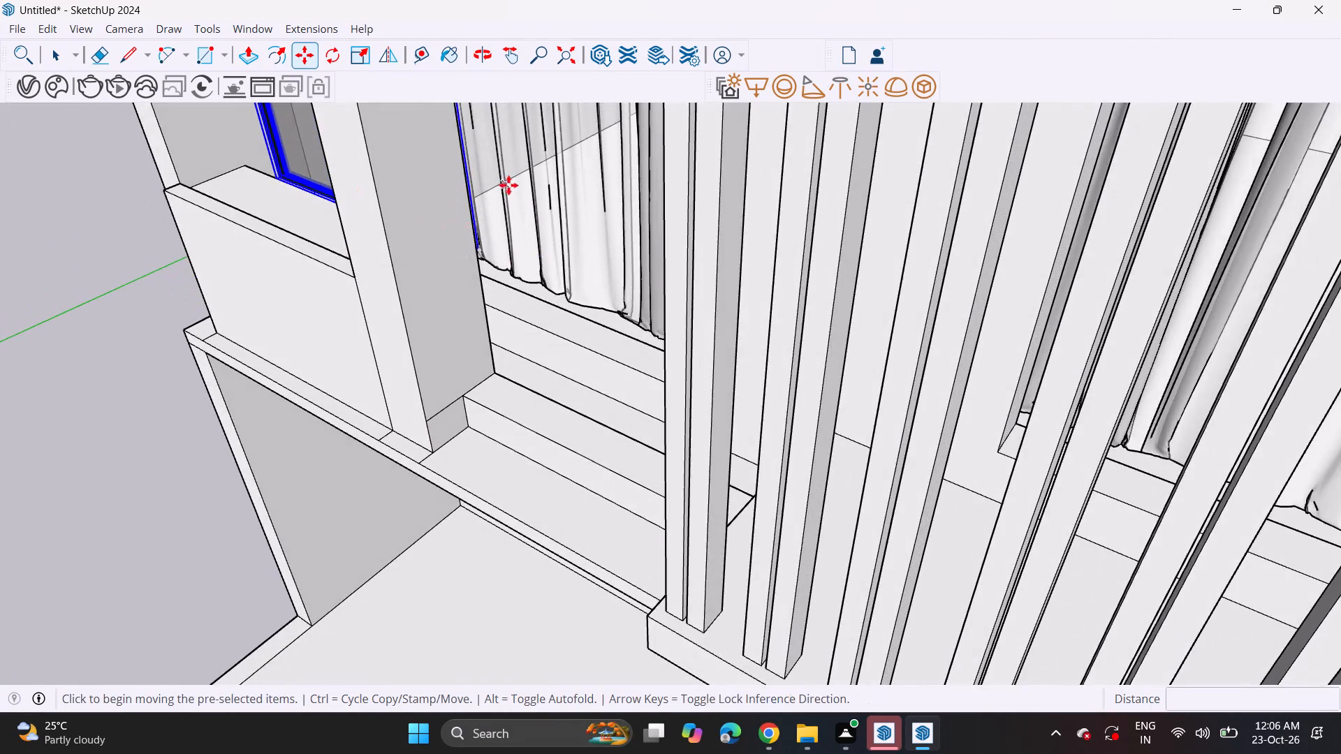
scroll(508, 193, "up", 6)
left_click(449, 293)
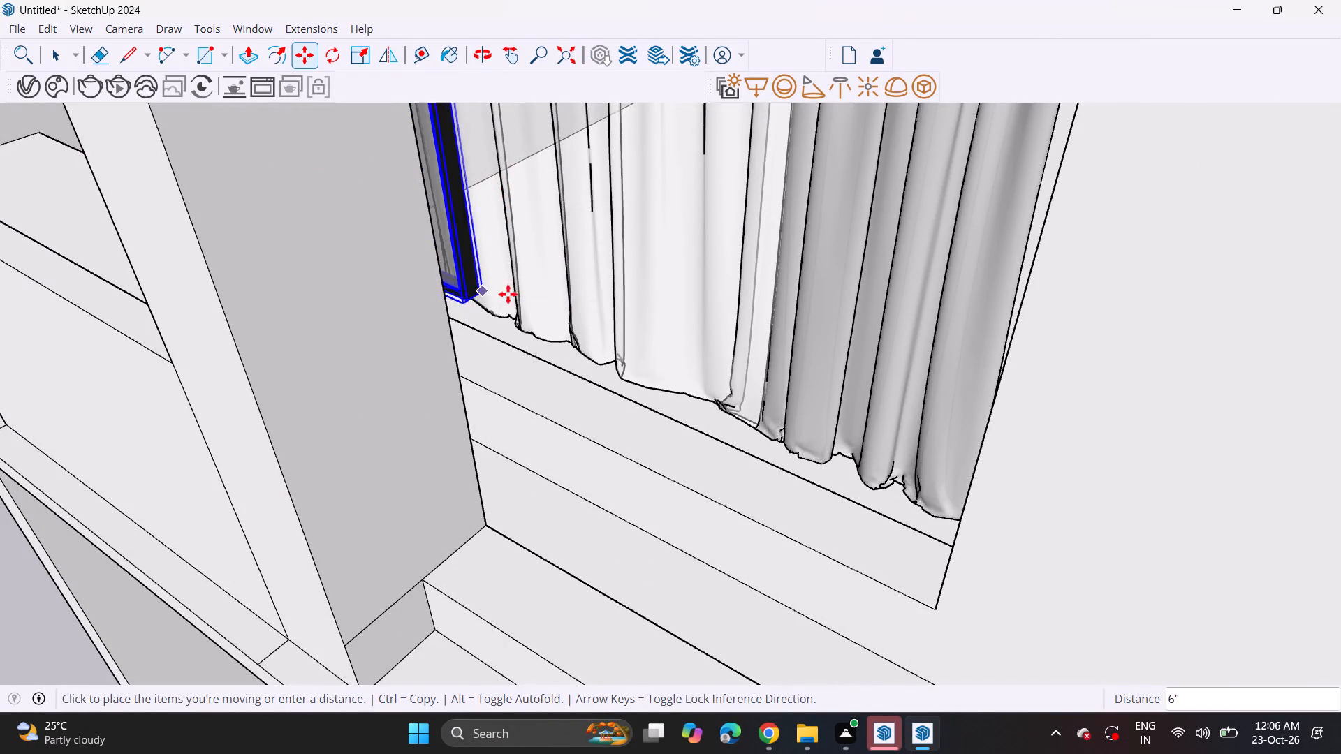
left_click(597, 318)
left_click(566, 338)
scroll(640, 356, "down", 8)
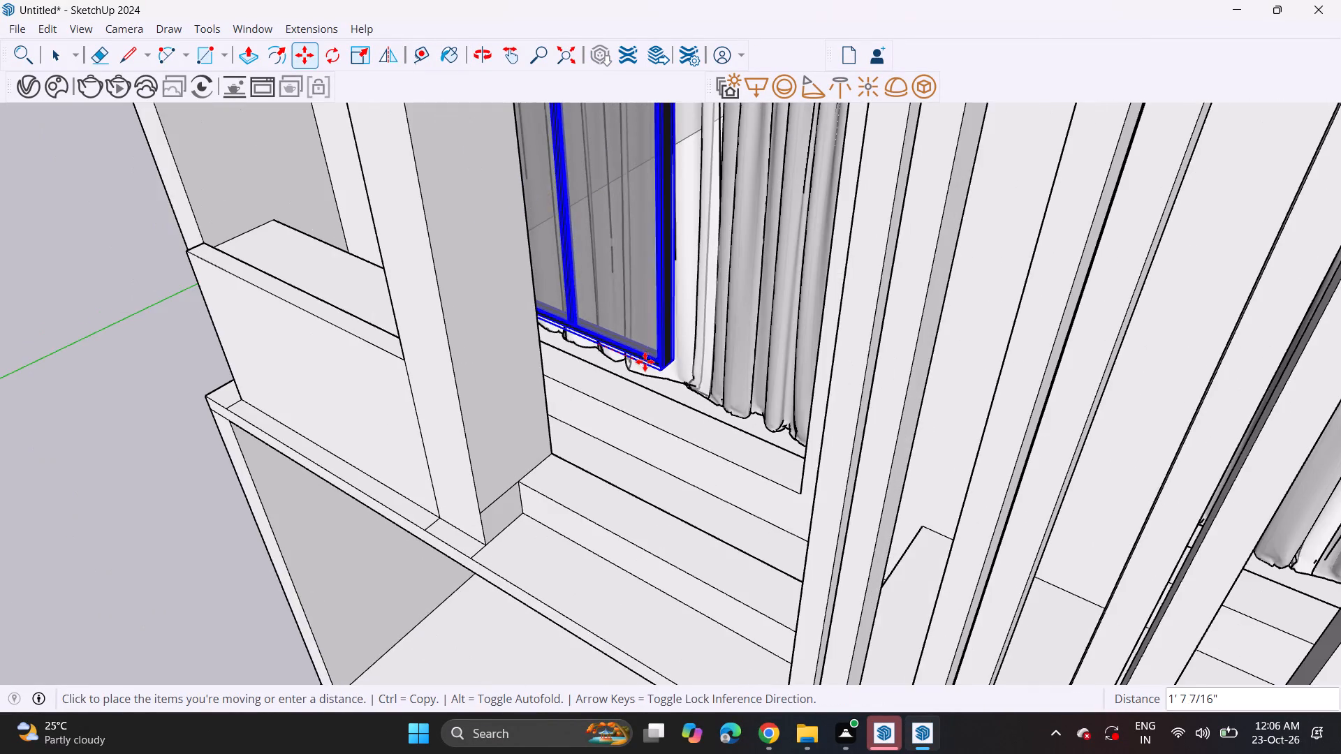
middle_click_drag(622, 380, 798, 306)
scroll(819, 318, "up", 1)
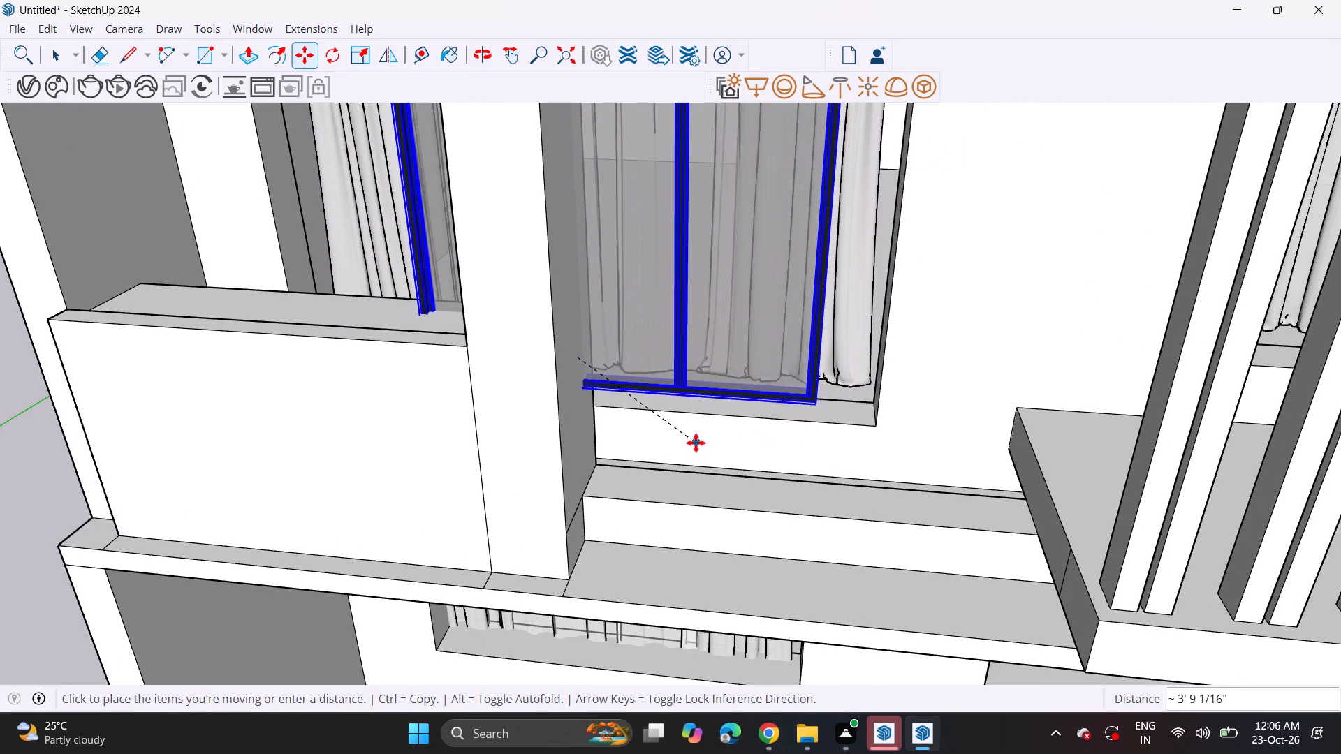
left_click(696, 443)
left_click(816, 408)
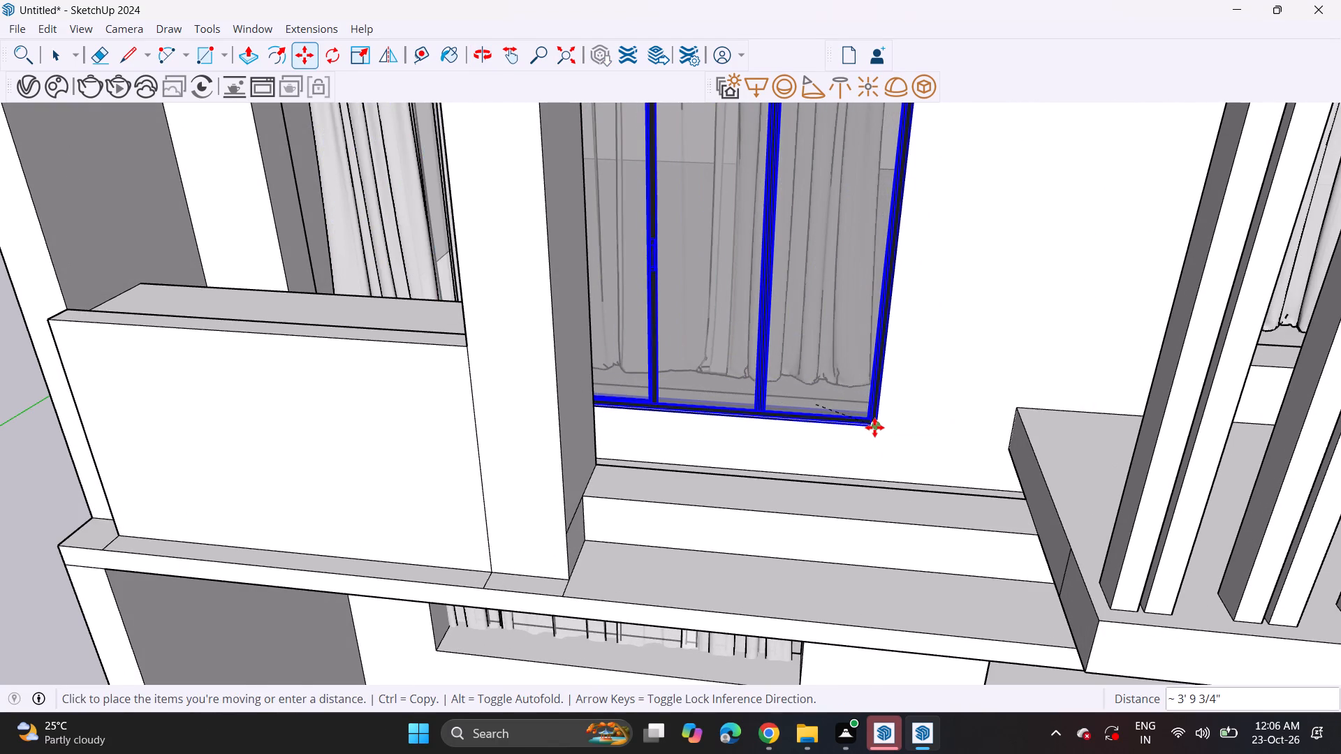
left_click(874, 427)
Scale the sliding door up uniformly by about 1.56 from its upper outer corner to match the upper window opening's height.
scroll(821, 339, "down", 7)
middle_click_drag(758, 288, 867, 196)
scroll(865, 196, "up", 1)
scroll(649, 213, "up", 1)
middle_click_drag(650, 214, 733, 263)
left_click(353, 45)
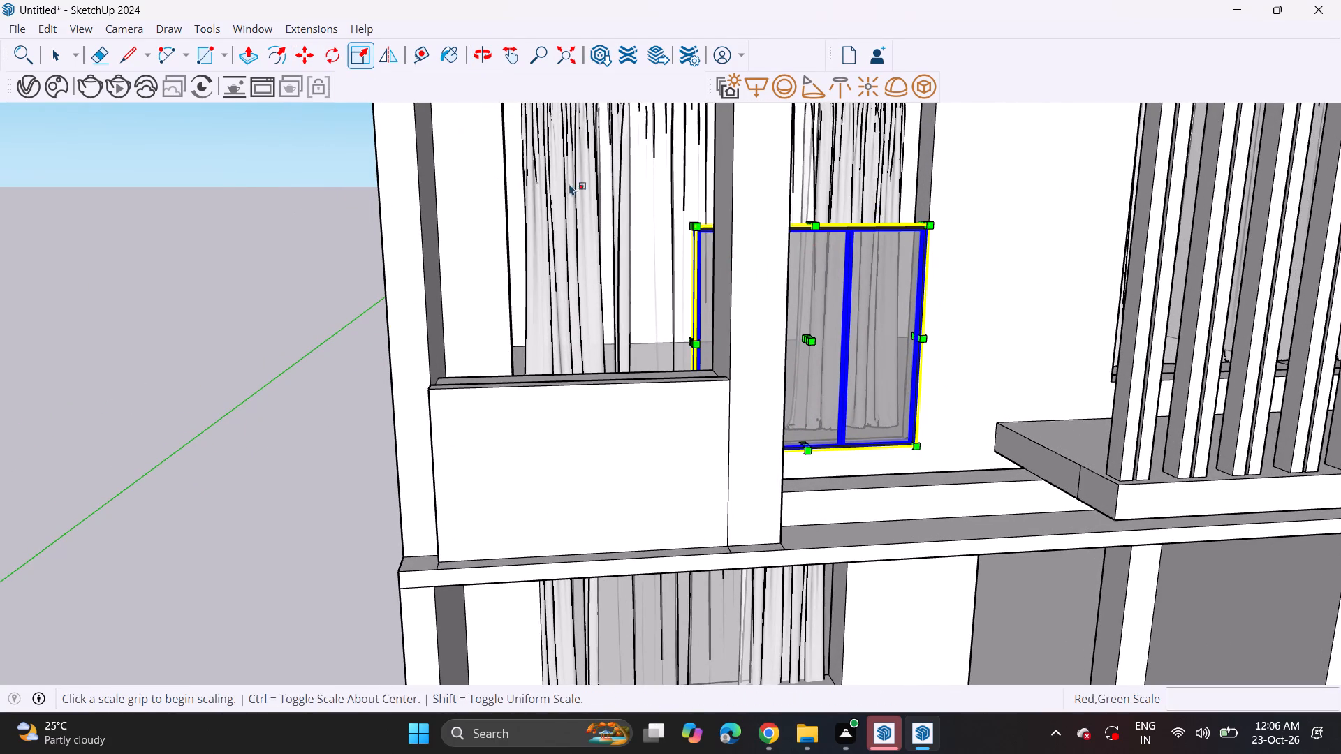
left_click(696, 226)
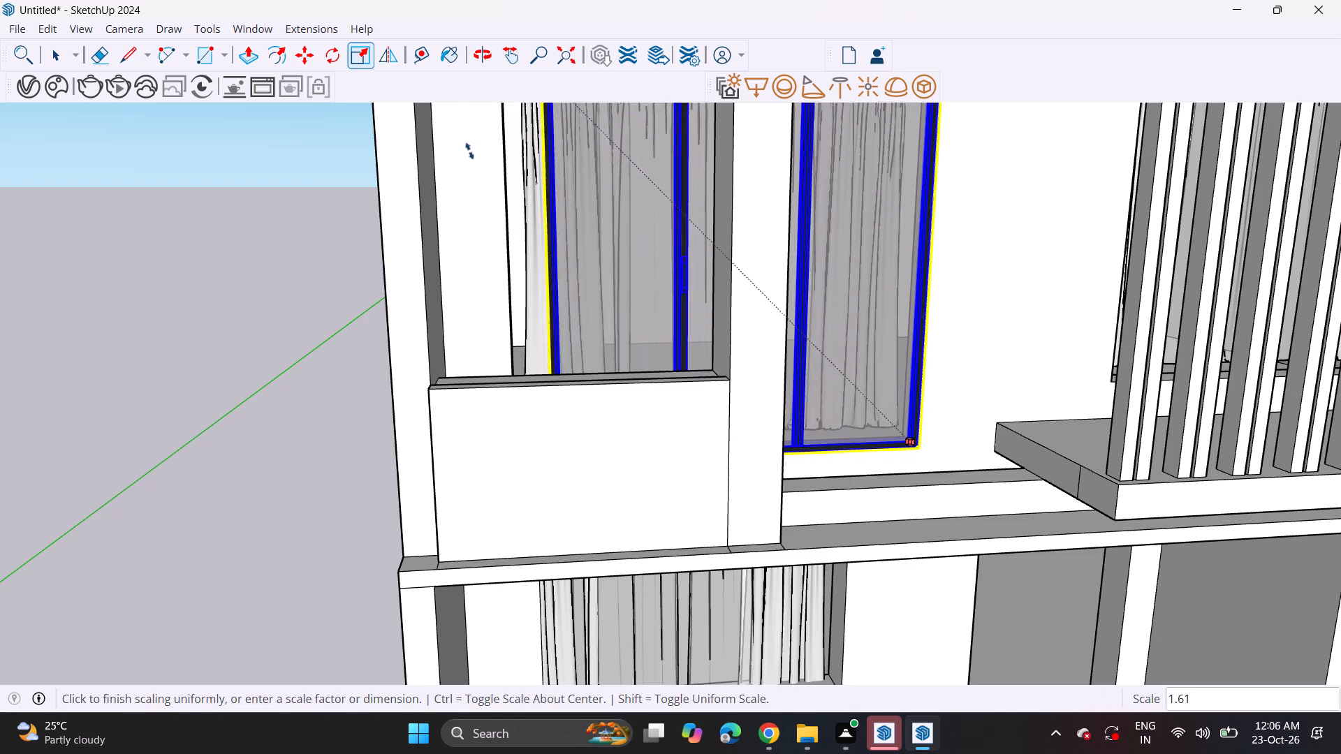
scroll(478, 152, "down", 5)
middle_click_drag(483, 161, 523, 229, "shift")
scroll(523, 229, "up", 1, "shift")
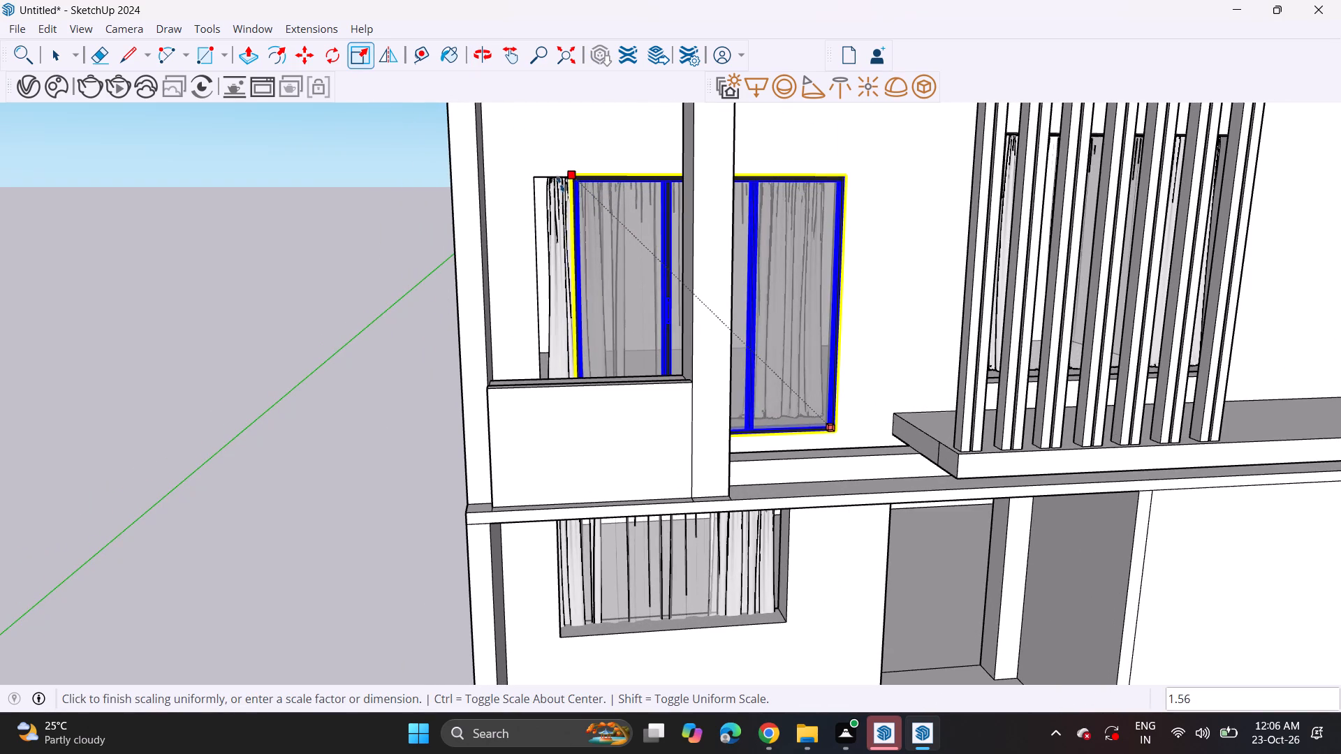
left_click(564, 188)
Stretch the sliding door along the red axis so its outer side reaches the edge of the upper window opening.
middle_click_drag(574, 286, 674, 320)
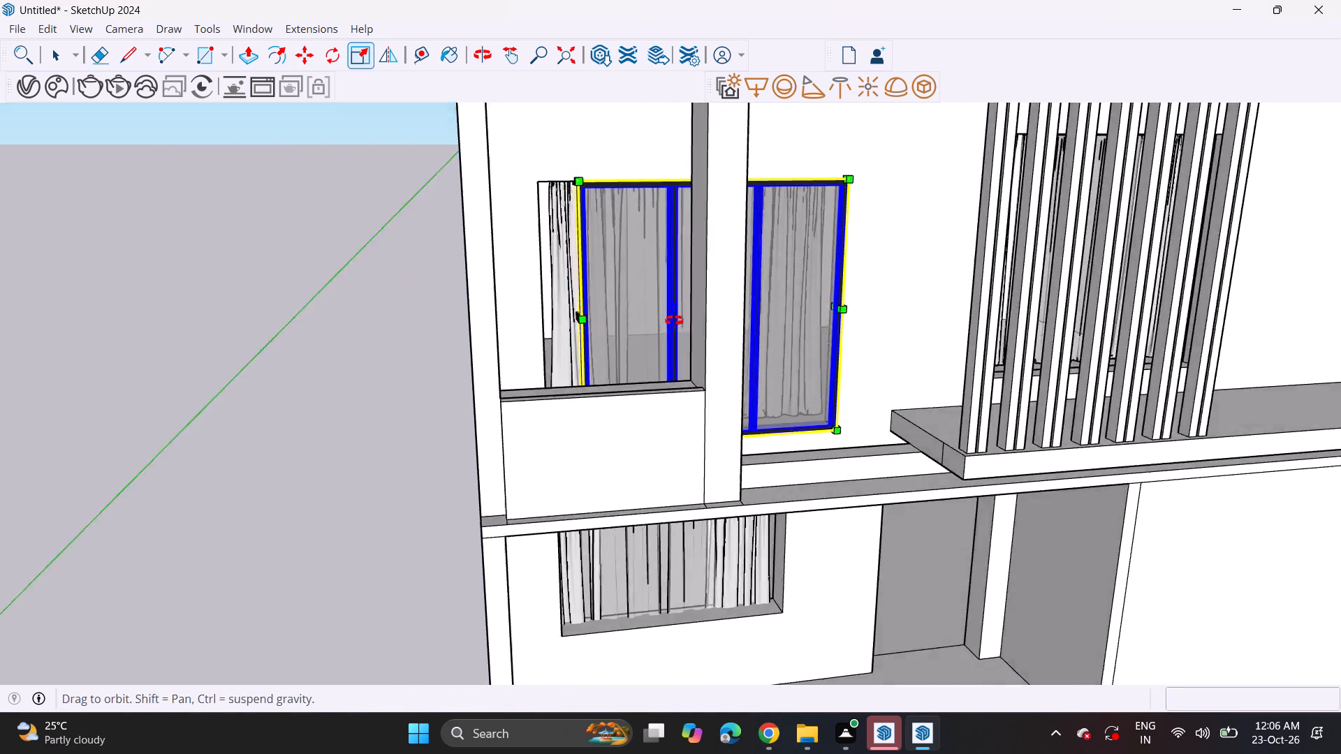
middle_click_drag(674, 320, 708, 341)
scroll(703, 345, "down", 1)
scroll(650, 363, "up", 6)
left_click(589, 313)
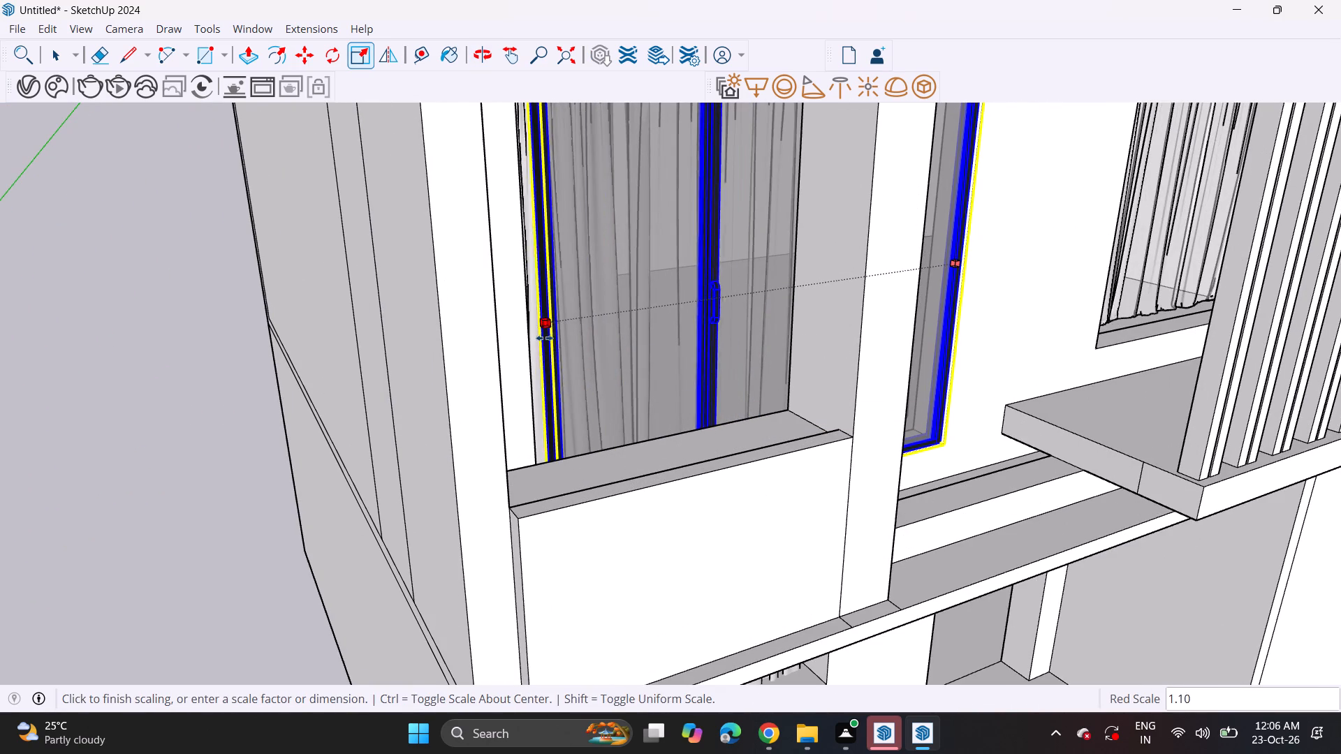
left_click(529, 346)
middle_click_drag(508, 208, 490, 200)
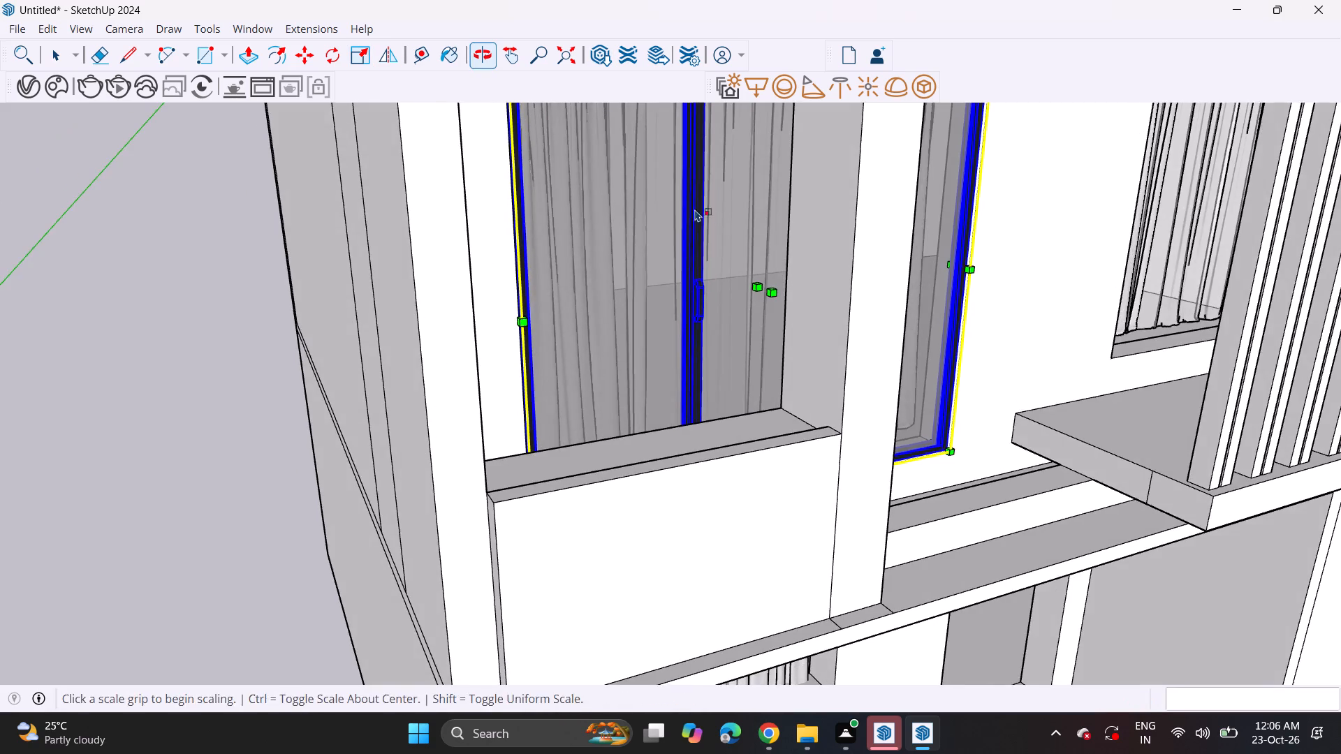
scroll(701, 206, "up", 1)
middle_click_drag(697, 204, 520, 164)
scroll(381, 251, "down", 6)
key("space")
left_click(254, 279)
Copy the sliding door about 22' 3/4" into the window opening behind the fins, then nudge it about 3 3/16" at the upper corner.
scroll(543, 197, "up", 1)
middle_click_drag(543, 196, 545, 183)
left_click(520, 202)
key("m")
left_click(399, 131)
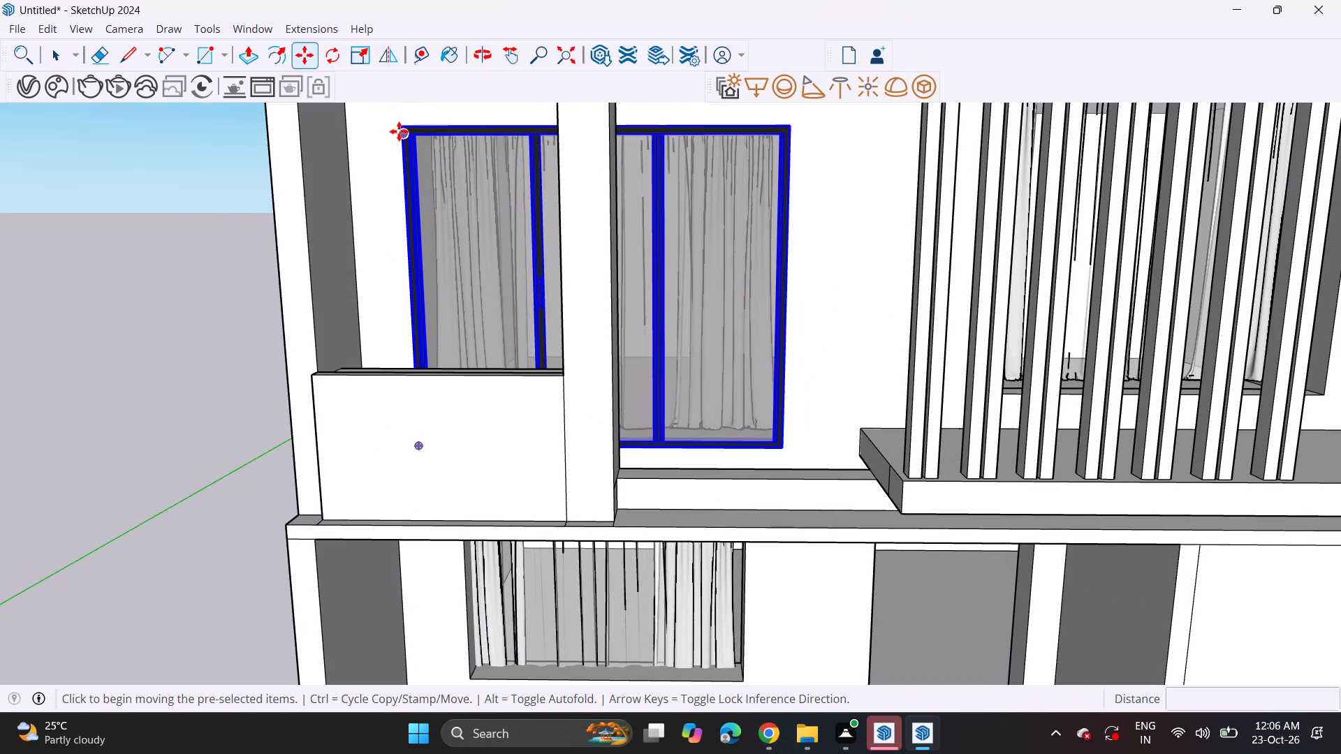
middle_click_drag(562, 148, 265, 274, "shift")
middle_click_drag(286, 274, 579, 216)
scroll(658, 209, "up", 6)
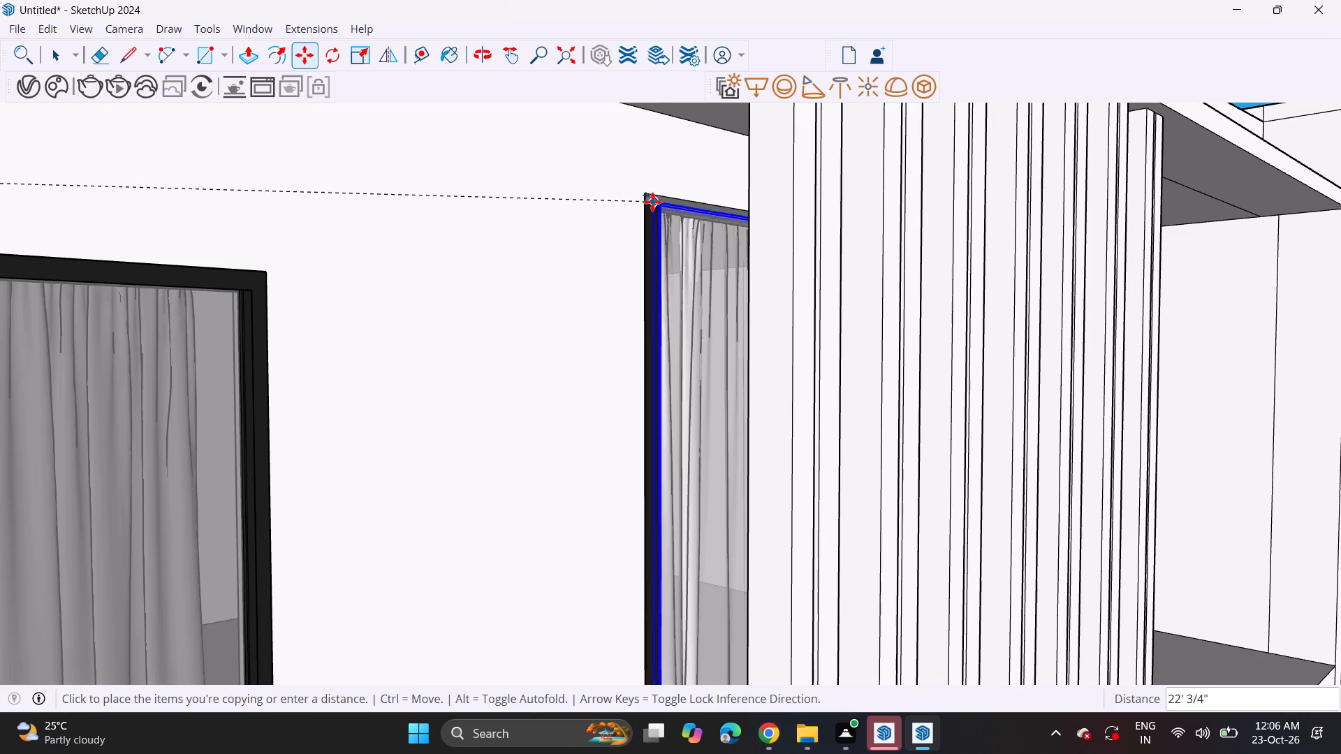
left_click(650, 200)
left_click(650, 182)
left_click(652, 193)
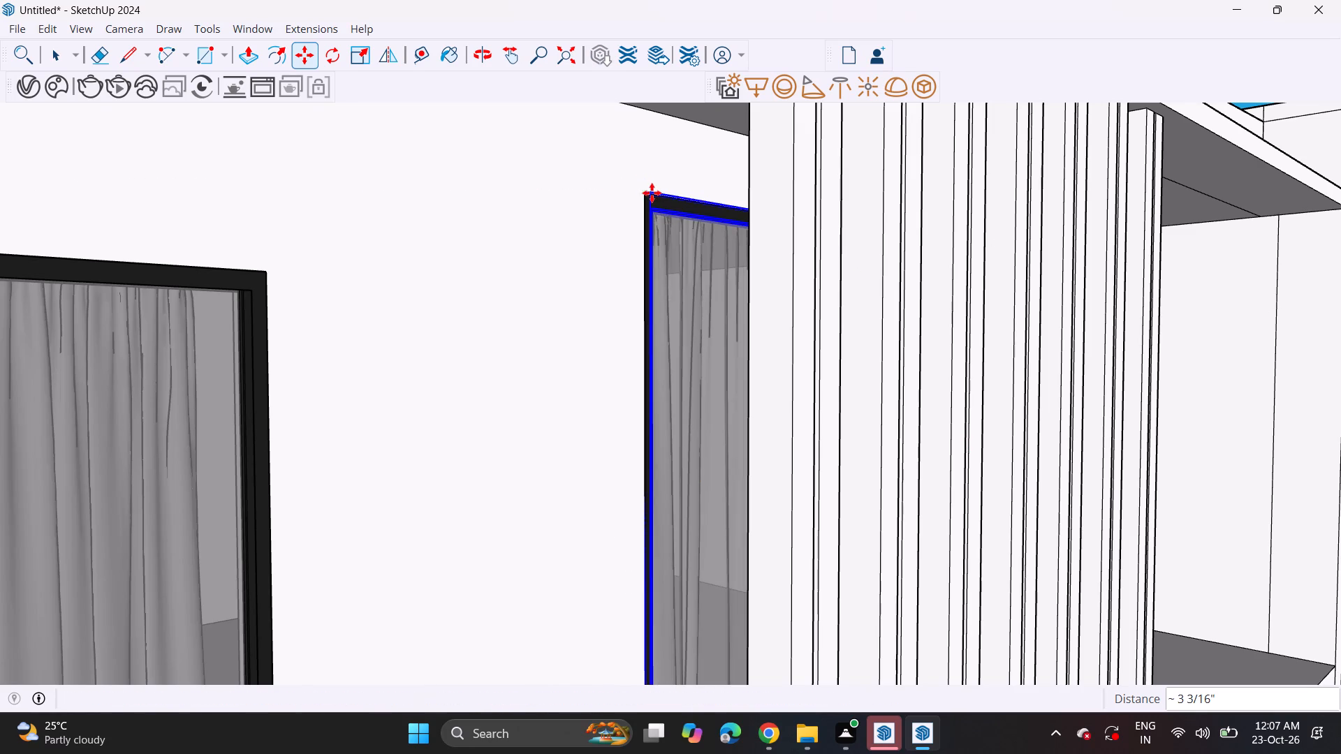
Scale the copied sliding door along the red axis to about 0.94 so it fits the window opening behind the fins.
middle_click_drag(661, 205, 347, 259)
scroll(333, 259, "up", 1)
scroll(321, 258, "down", 7)
scroll(527, 178, "up", 1)
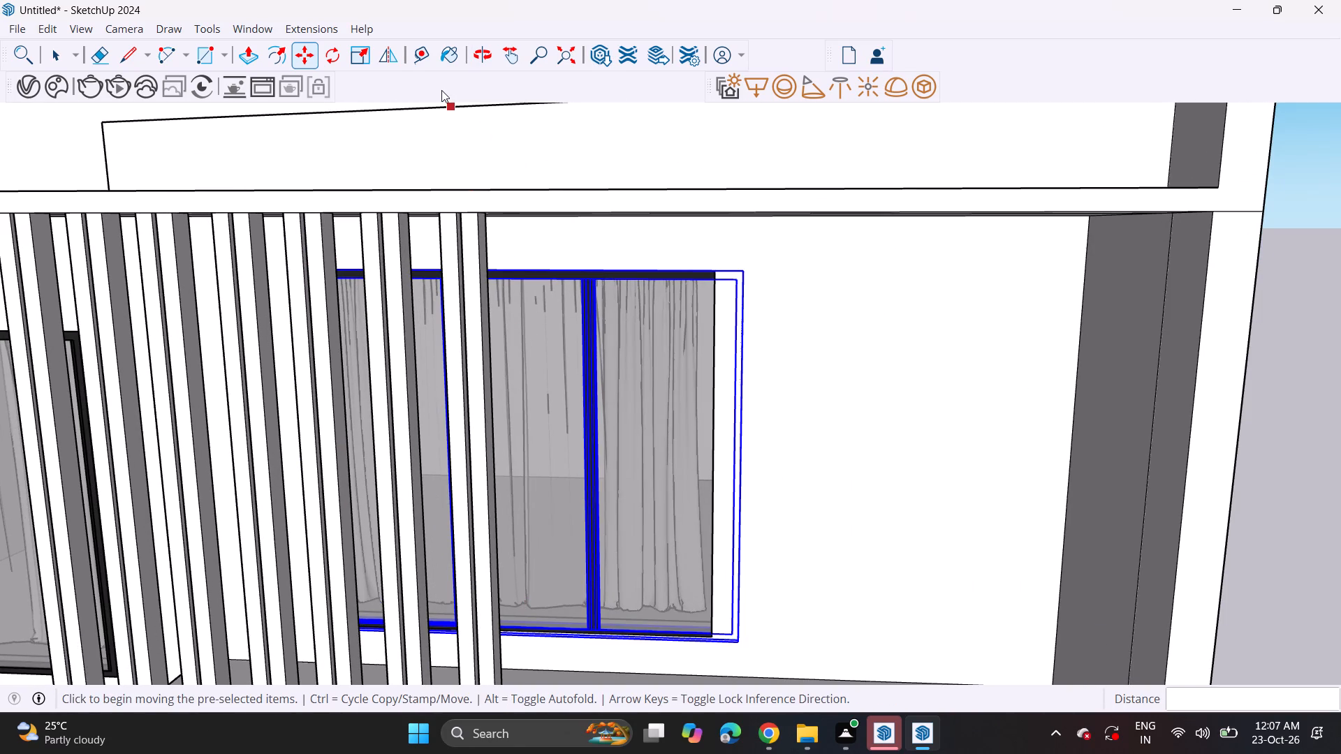
left_click(362, 49)
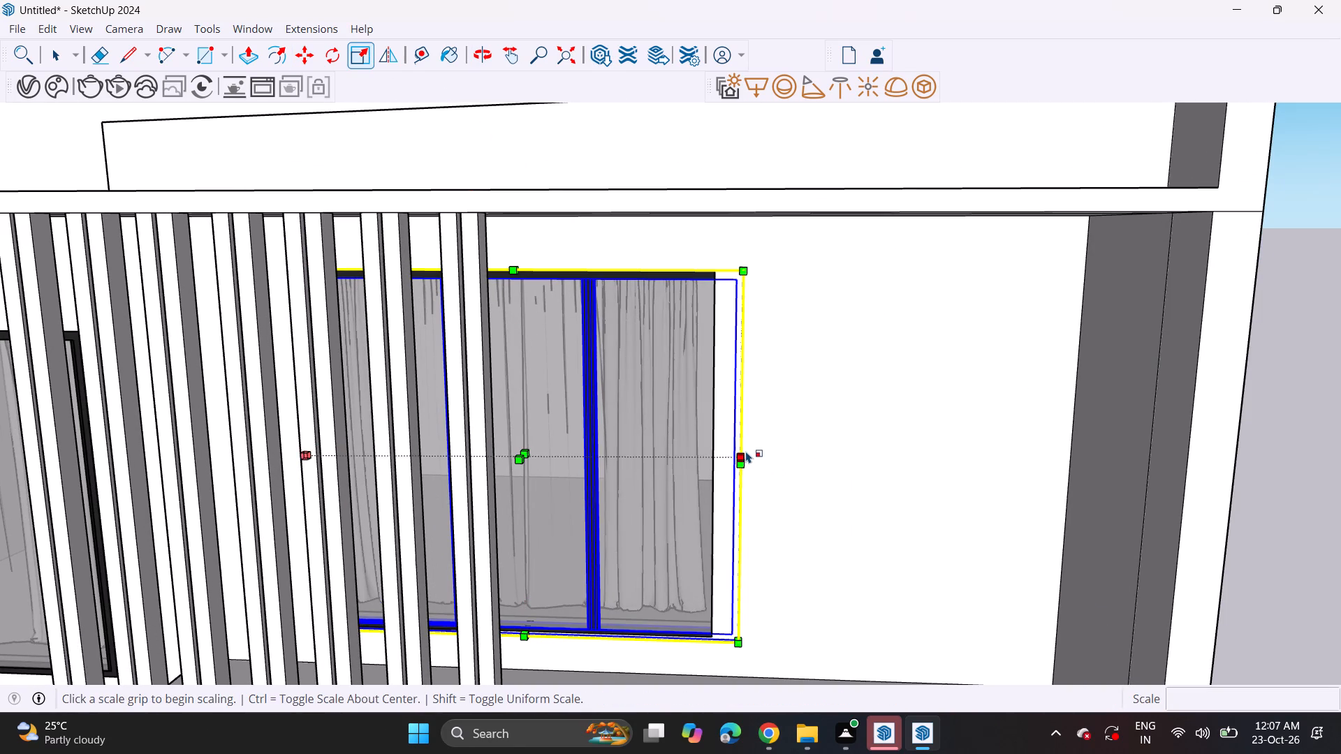
left_click(745, 454)
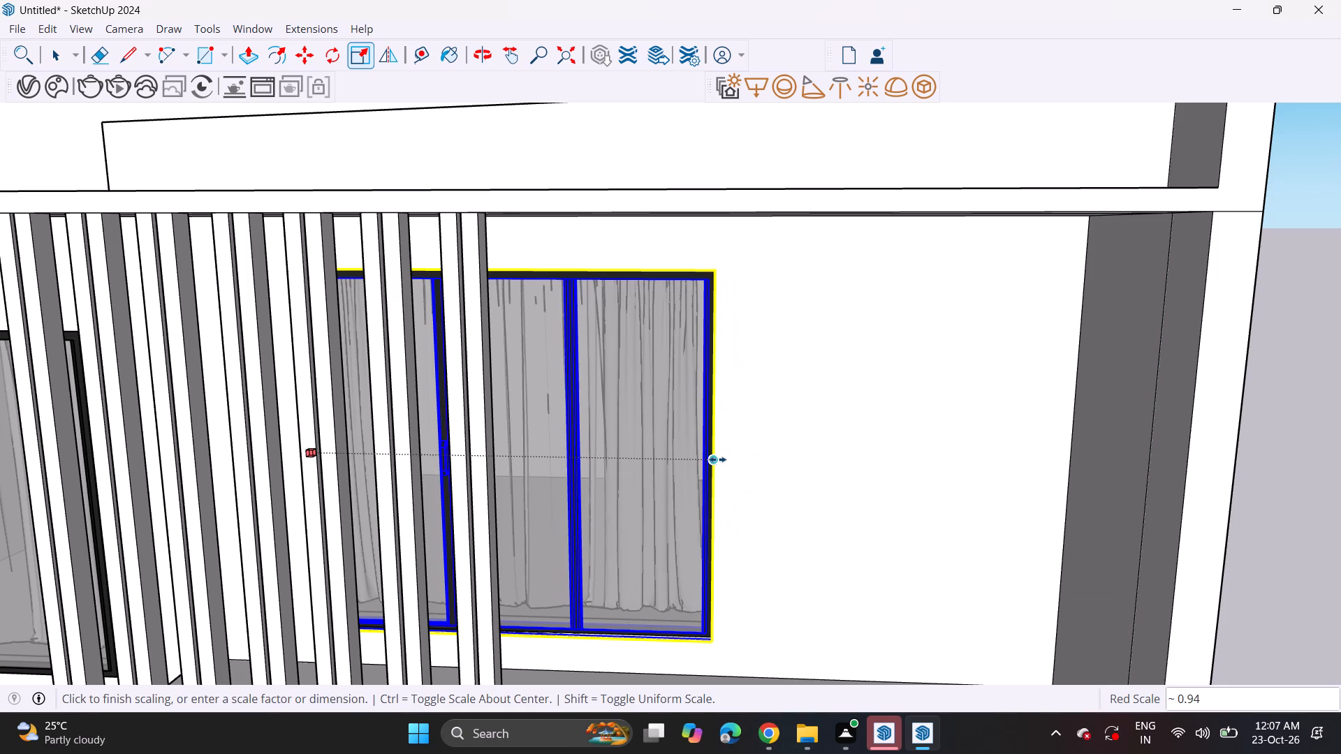
left_click(717, 459)
middle_click_drag(703, 498, 712, 413)
scroll(713, 413, "up", 1)
key("space")
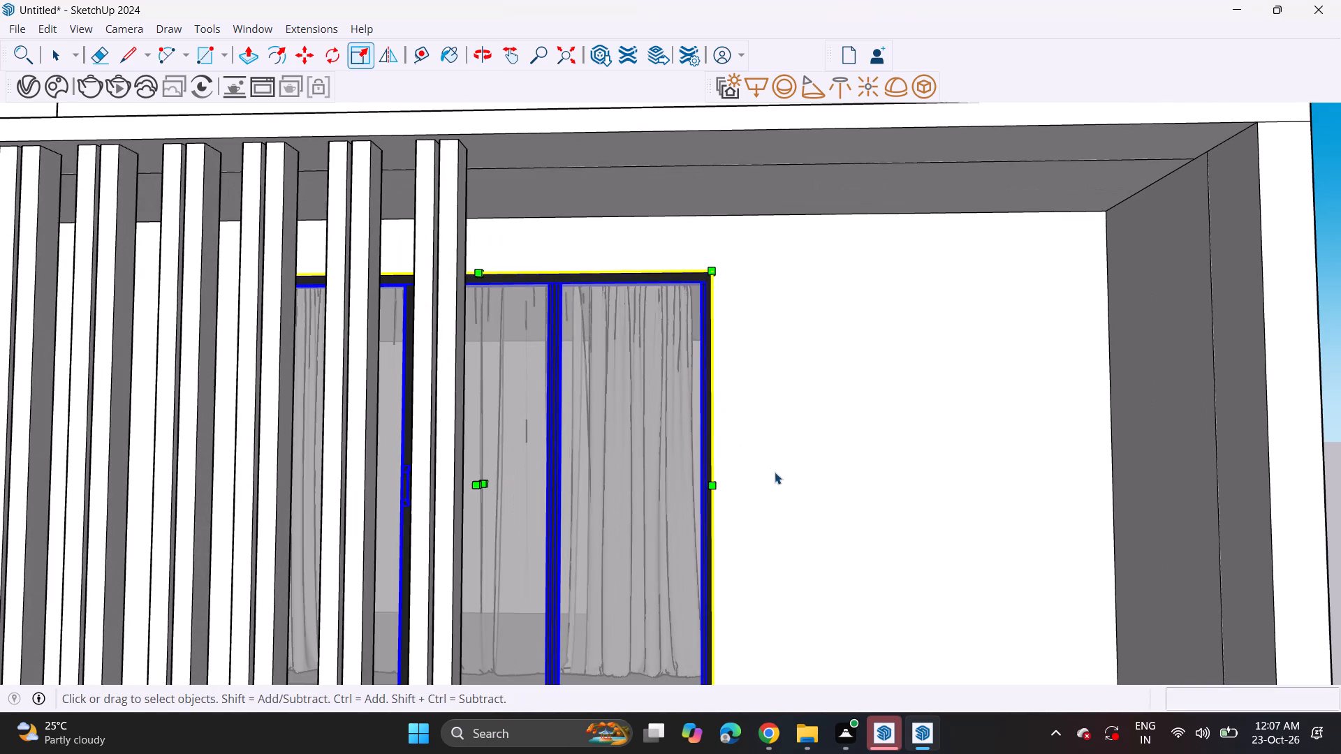
left_click(775, 472)
Copy the sliding door from the upper window opening down to the ground-floor window, meeting the opening's upper corner nearest the doorway.
scroll(761, 450, "down", 13)
middle_click_drag(753, 506, 775, 415, "shift")
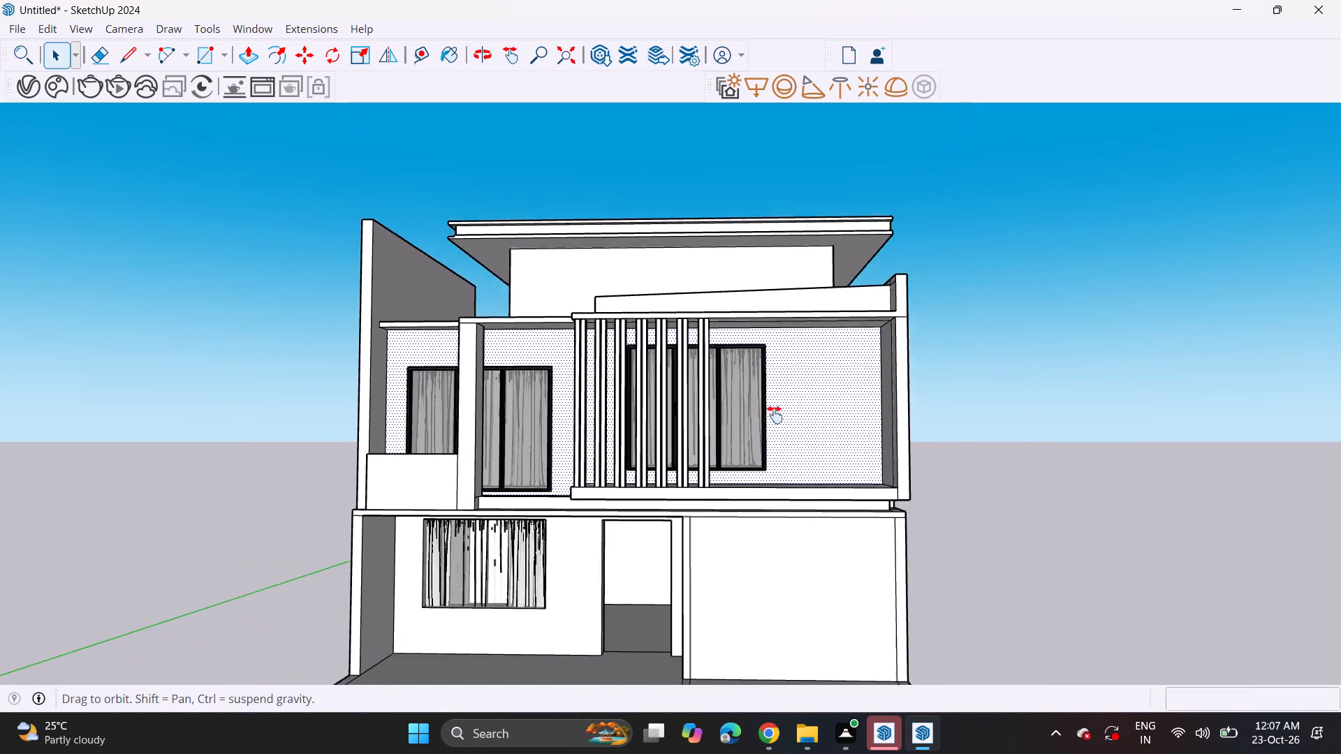
middle_click_drag(775, 415, 775, 409, "shift")
scroll(737, 416, "up", 1)
middle_click_drag(738, 418, 790, 466)
left_click(510, 423)
key("m")
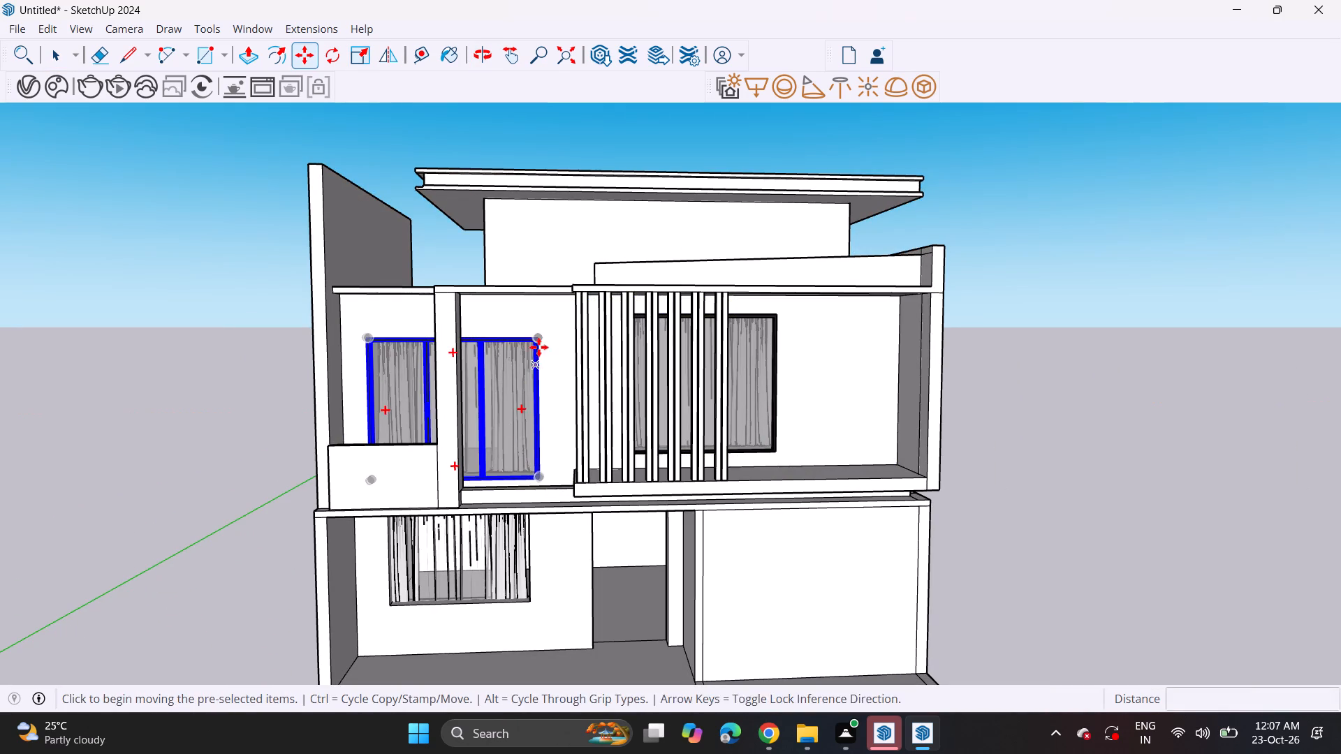
left_click(538, 336)
middle_click_drag(545, 537, 573, 462)
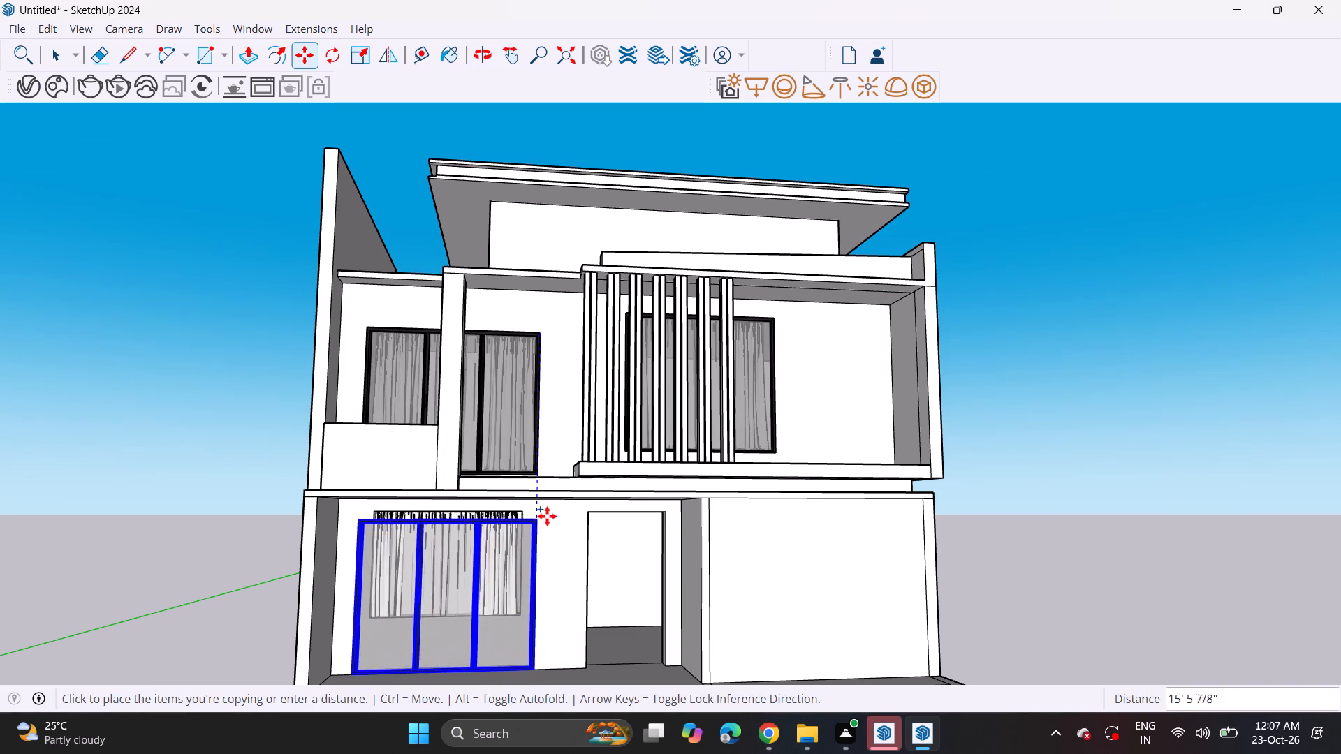
scroll(530, 514, "up", 6)
middle_click_drag(448, 522, 293, 537)
scroll(642, 487, "up", 7)
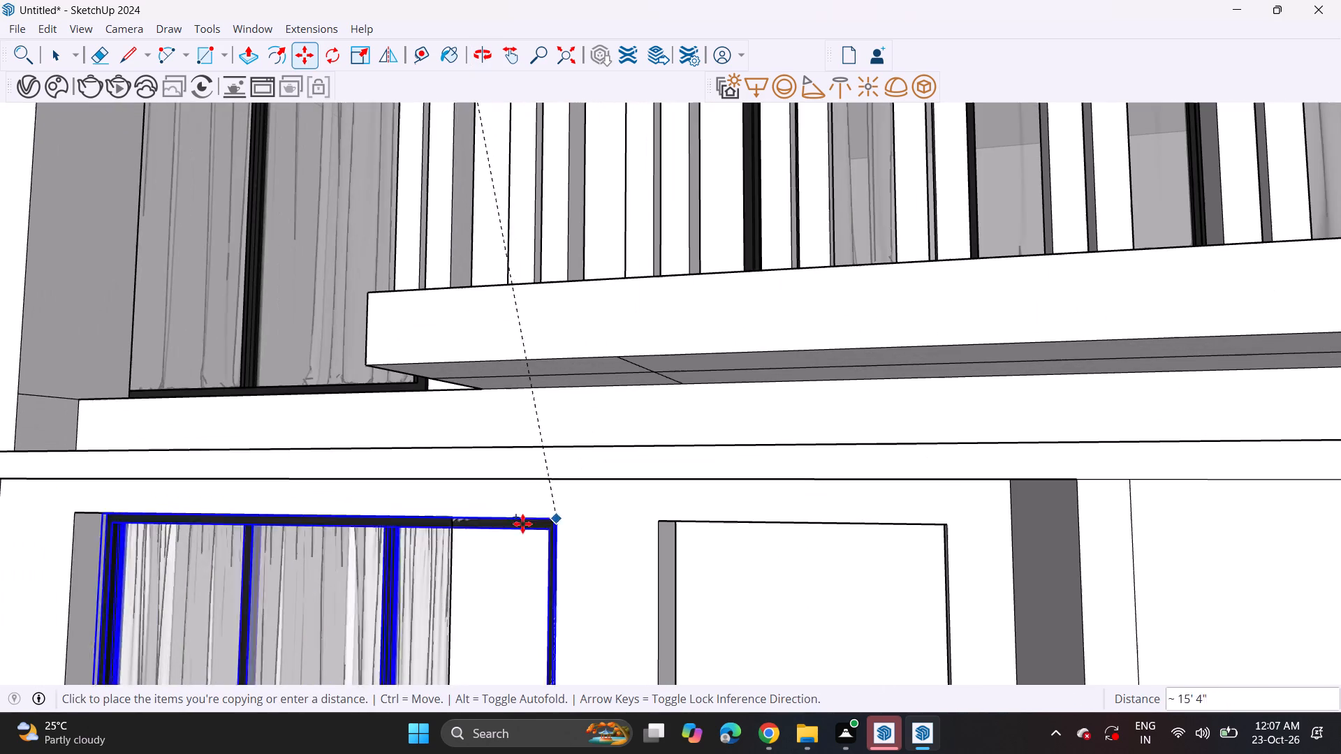
left_click(450, 517)
Scale the copied sliding door down uniformly to about 0.71 from its lower outer corner to match the ground-floor window's height.
scroll(427, 549, "down", 2)
scroll(427, 550, "up", 1)
scroll(427, 550, "down", 5)
middle_click_drag(414, 599, 417, 592, "shift")
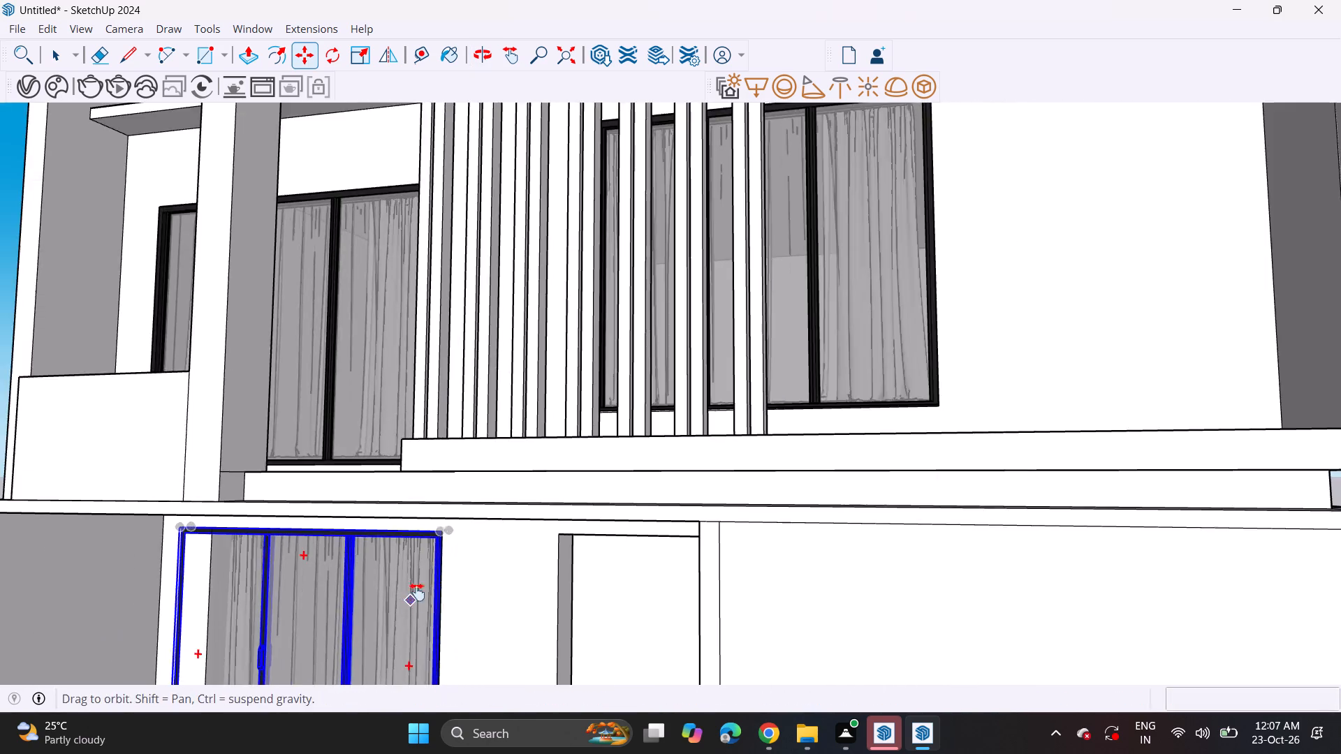
middle_click_drag(417, 592, 614, 417, "shift")
scroll(612, 420, "up", 1, "shift")
middle_click_drag(591, 413, 702, 425)
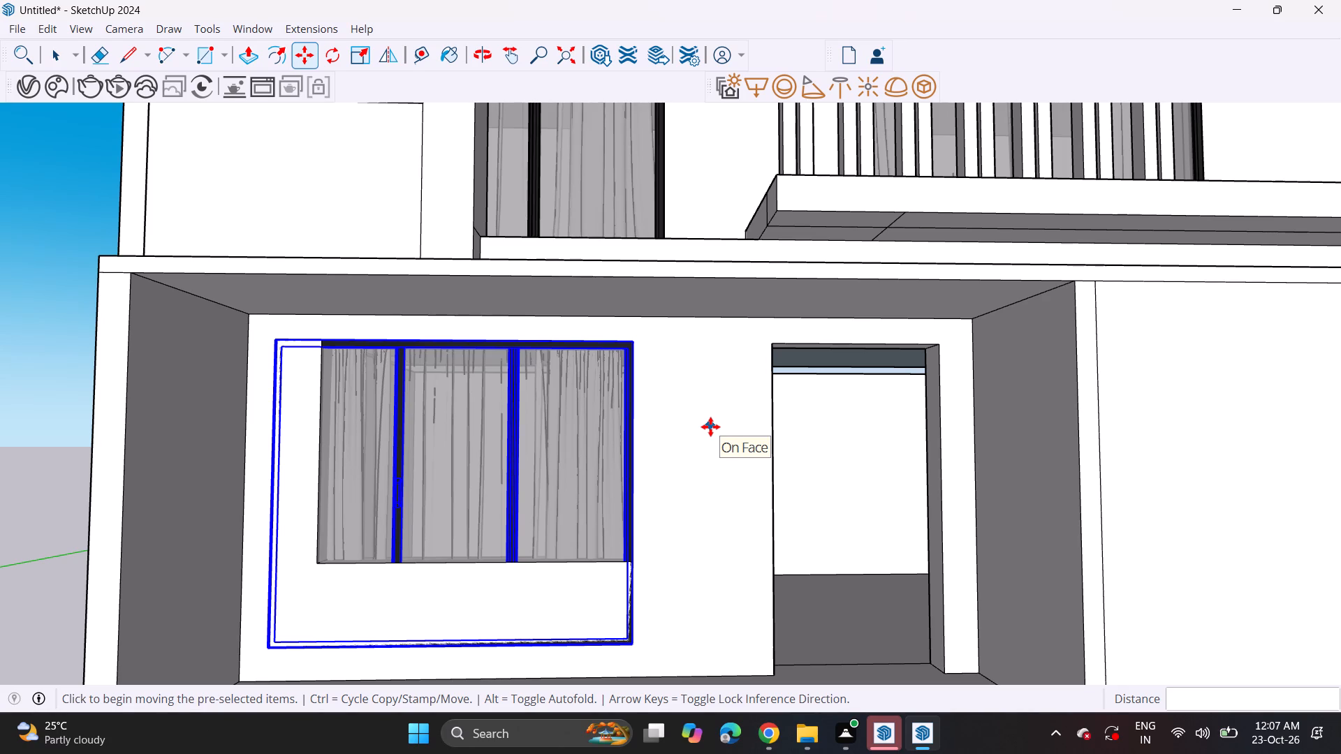
scroll(702, 442, "down", 5)
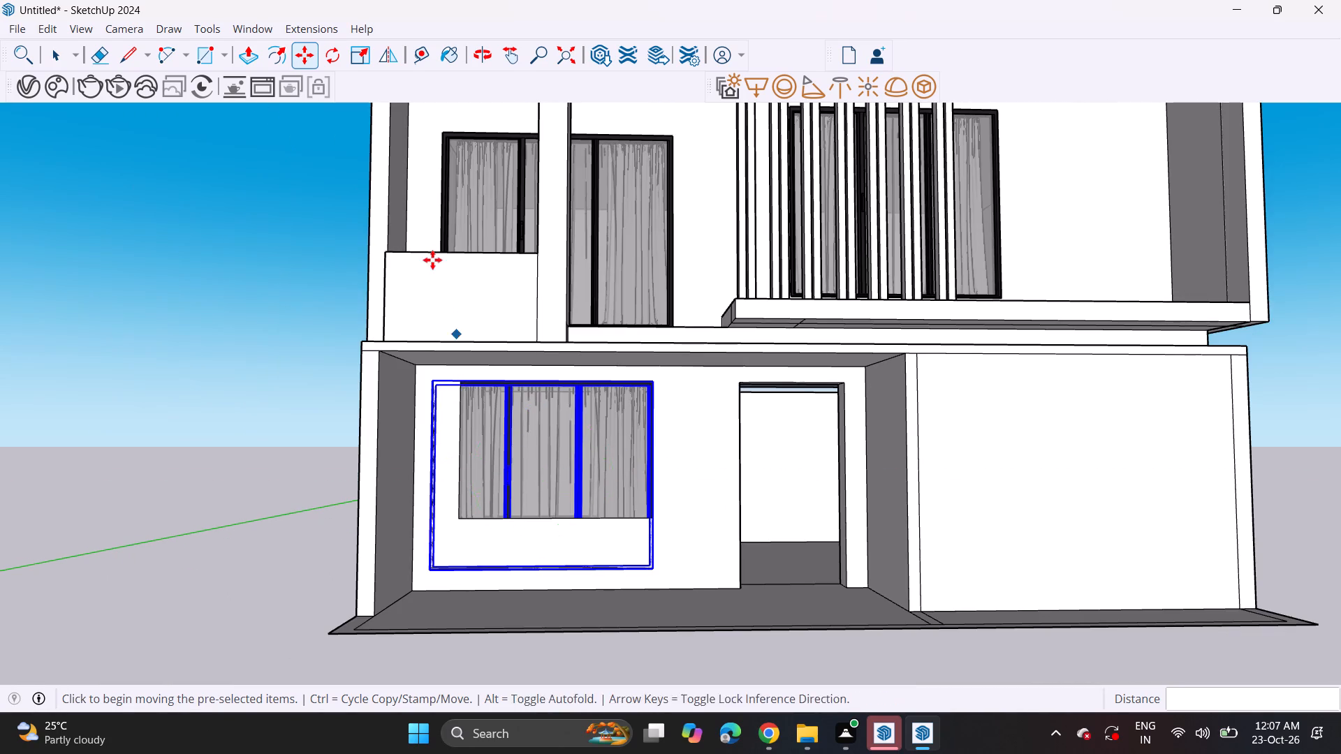
left_click(362, 61)
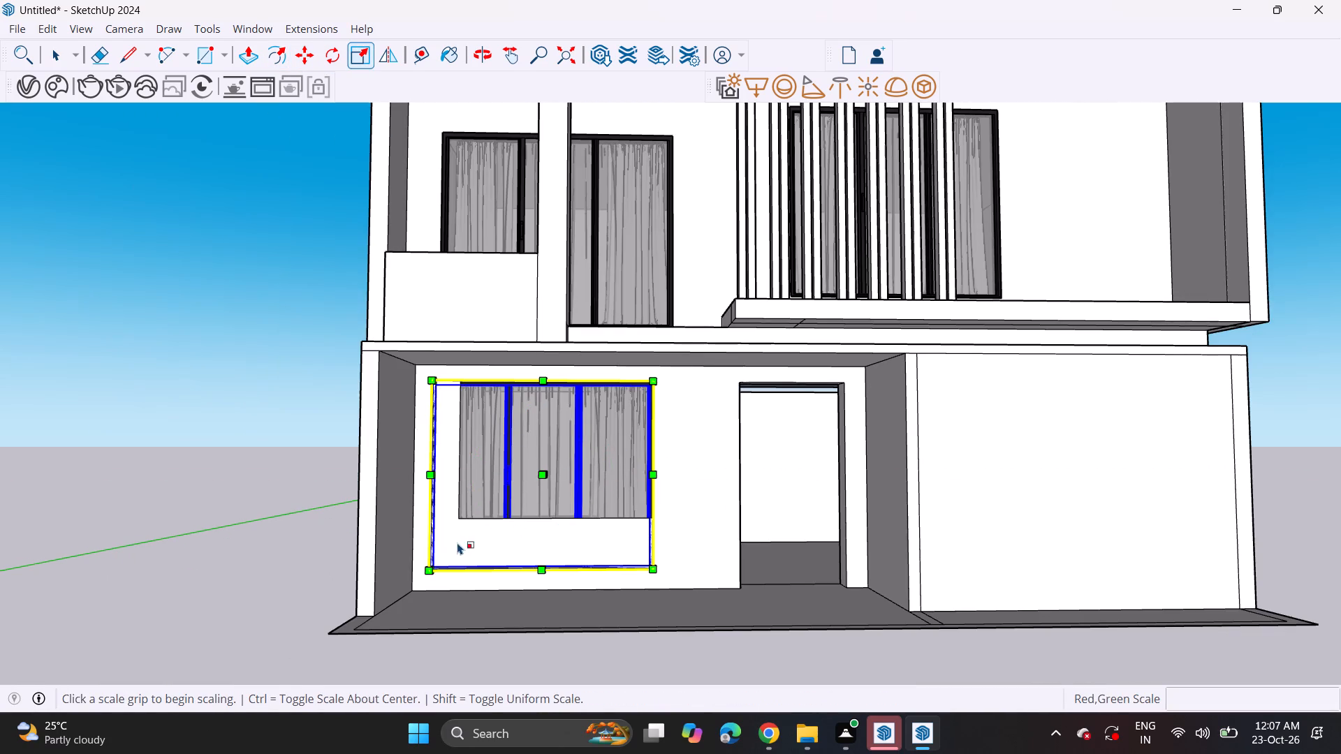
left_click(430, 573)
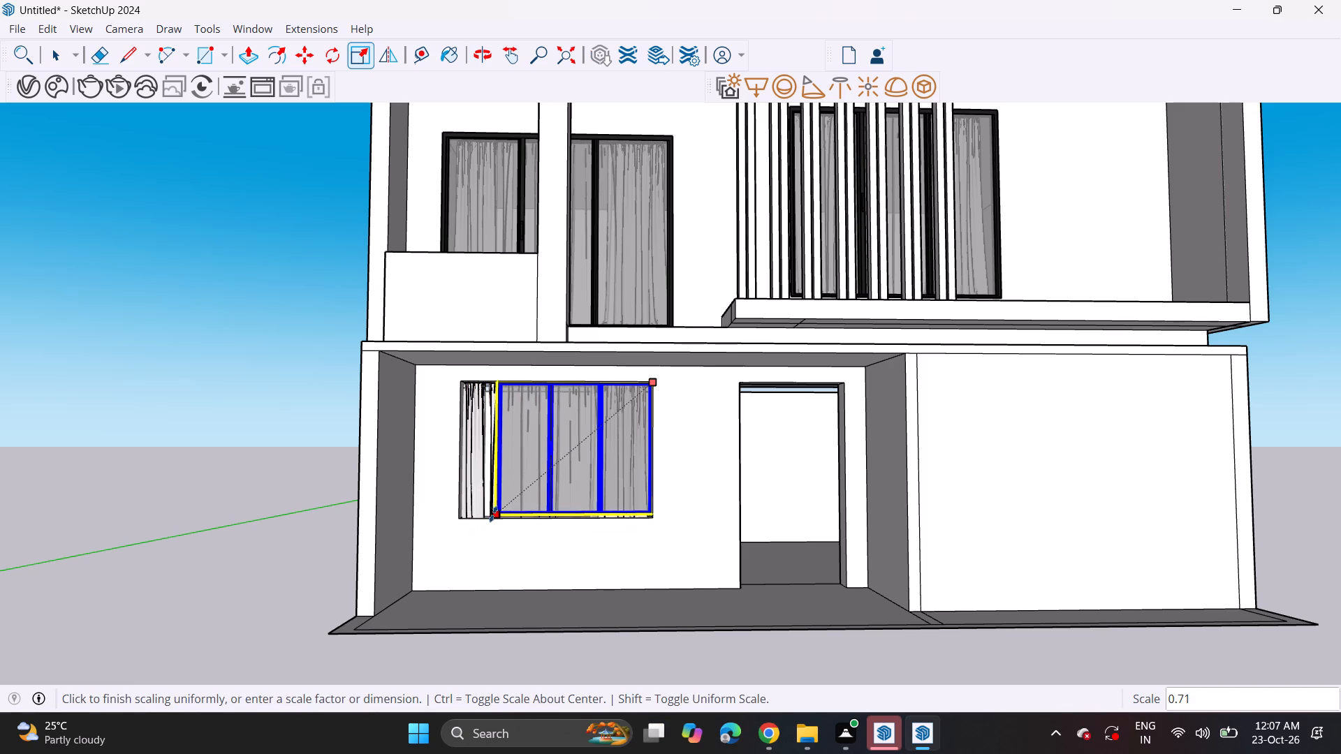
left_click(494, 521)
Stretch the ground-floor sliding door along the red axis to the window opening's outer edge, then deselect it.
middle_click_drag(516, 433, 568, 498)
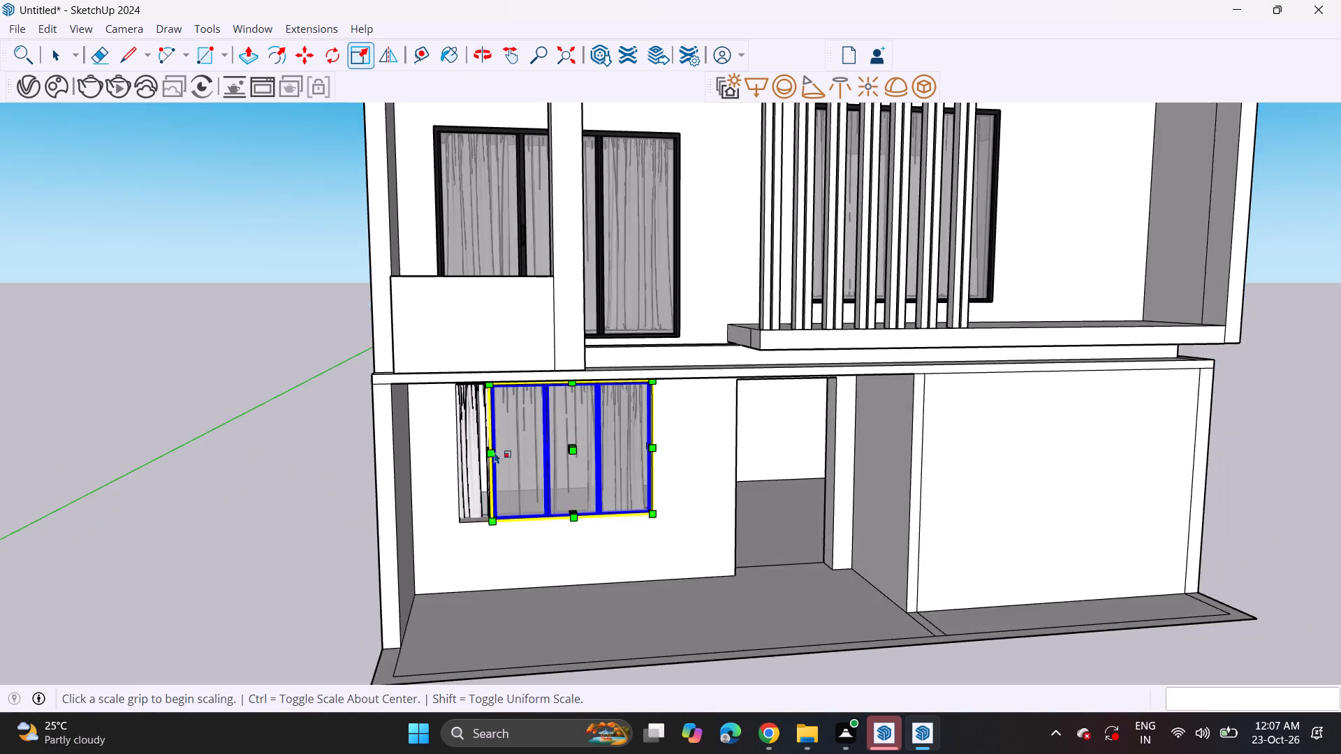
scroll(494, 448, "up", 6)
middle_click_drag(492, 450, 550, 480)
scroll(474, 446, "up", 6)
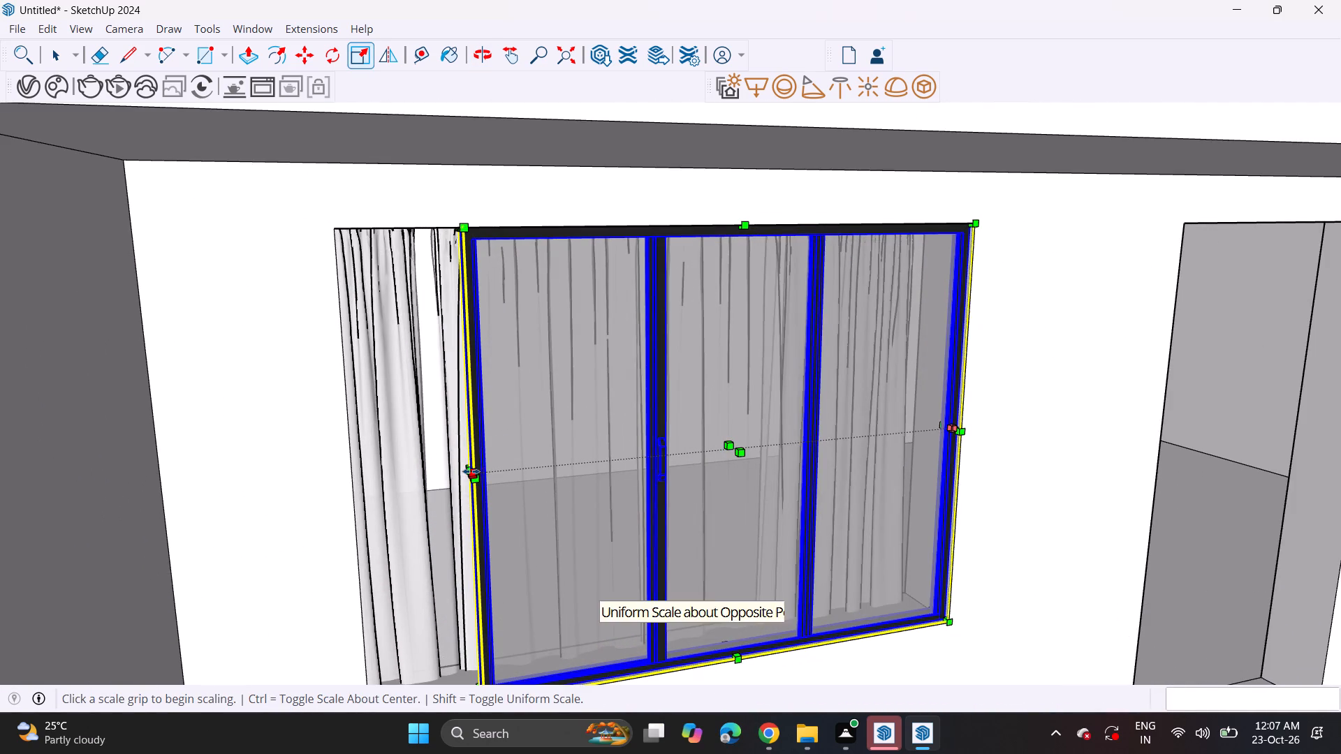
left_click(471, 471)
left_click(352, 514)
scroll(550, 457, "down", 7)
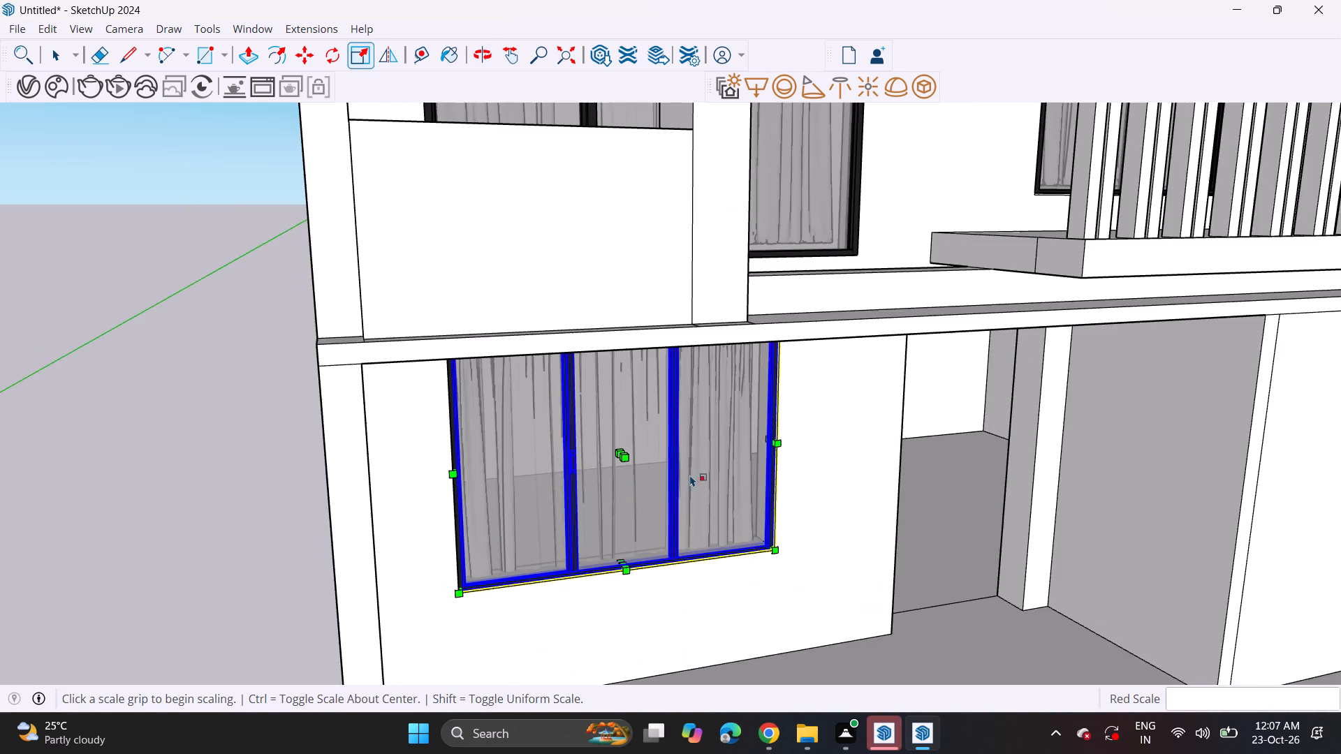
middle_click_drag(678, 469, 562, 428)
key("space")
left_click(247, 524)
Import the "door (2)" model from the Downloads folder and place it on the ground-floor porch near the entrance doorway.
scroll(522, 512, "down", 5)
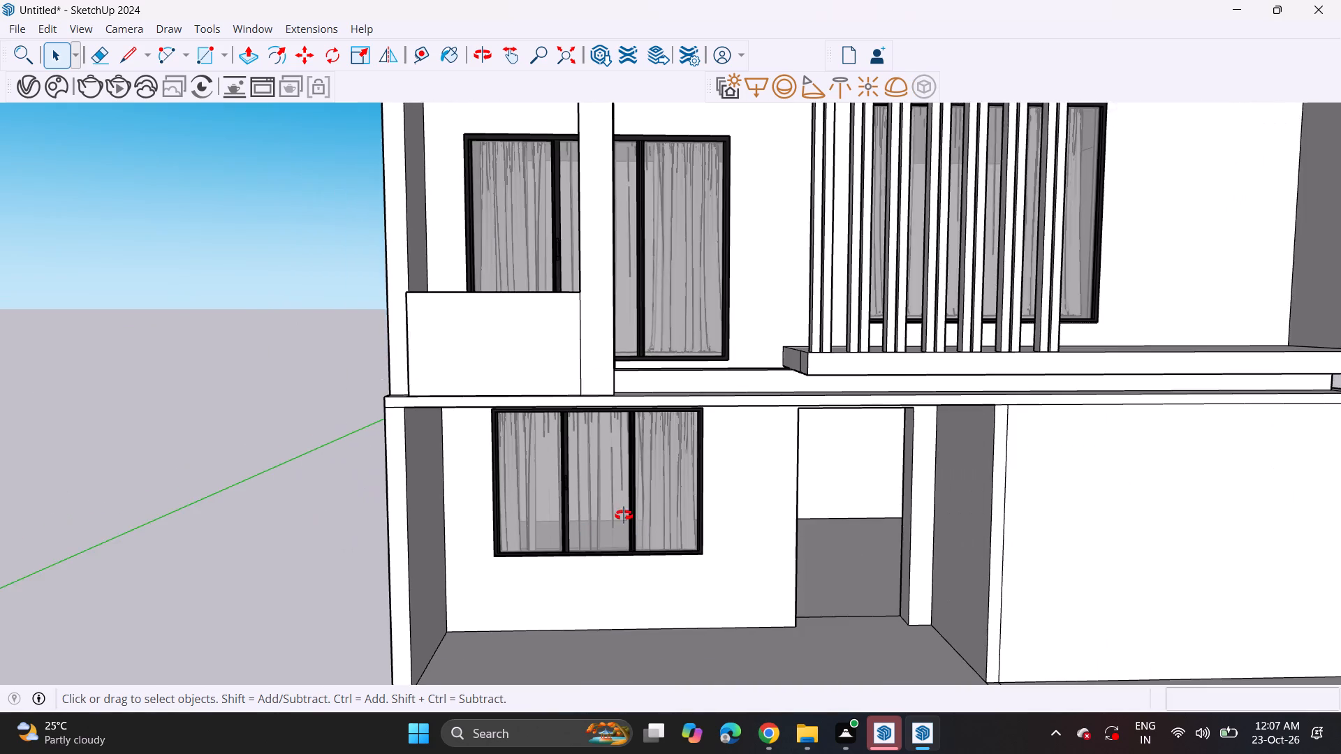
middle_click_drag(626, 517, 589, 465)
scroll(572, 476, "down", 3)
middle_click_drag(581, 480, 423, 494)
middle_click_drag(472, 511, 557, 511)
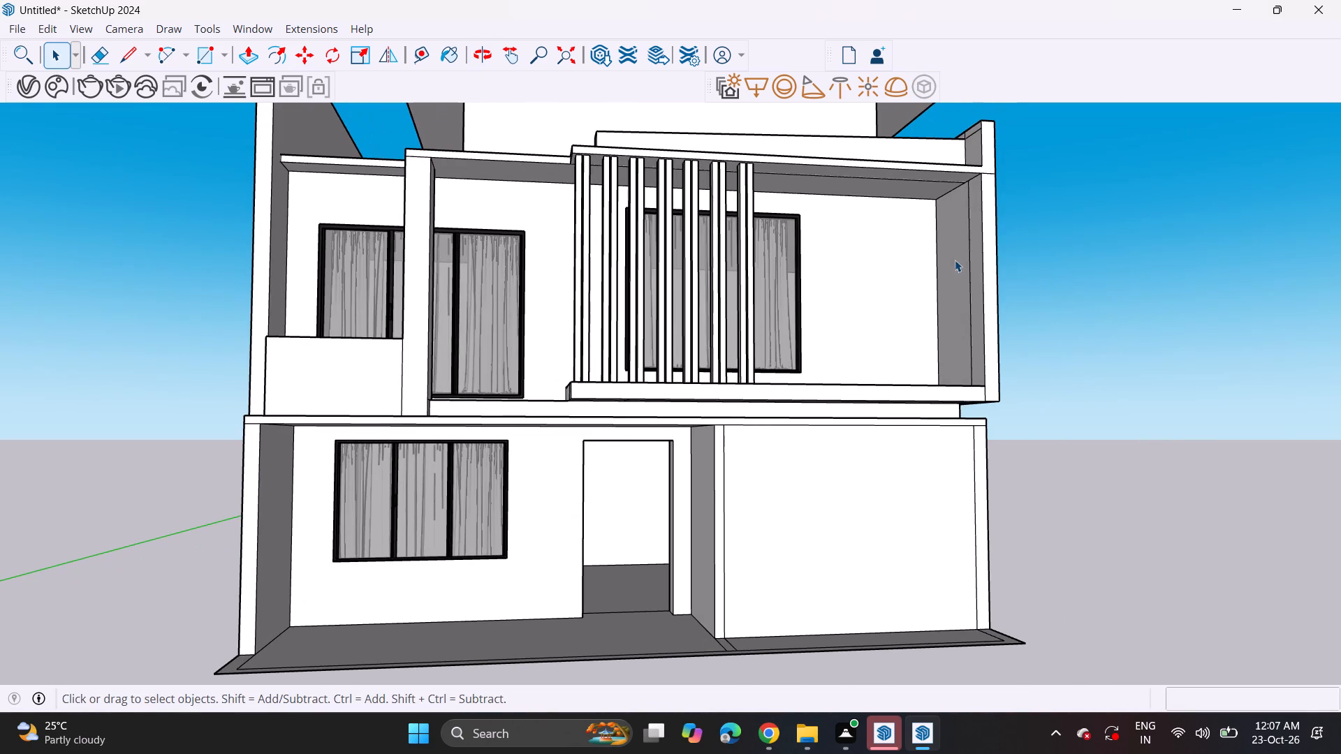
left_click(9, 28)
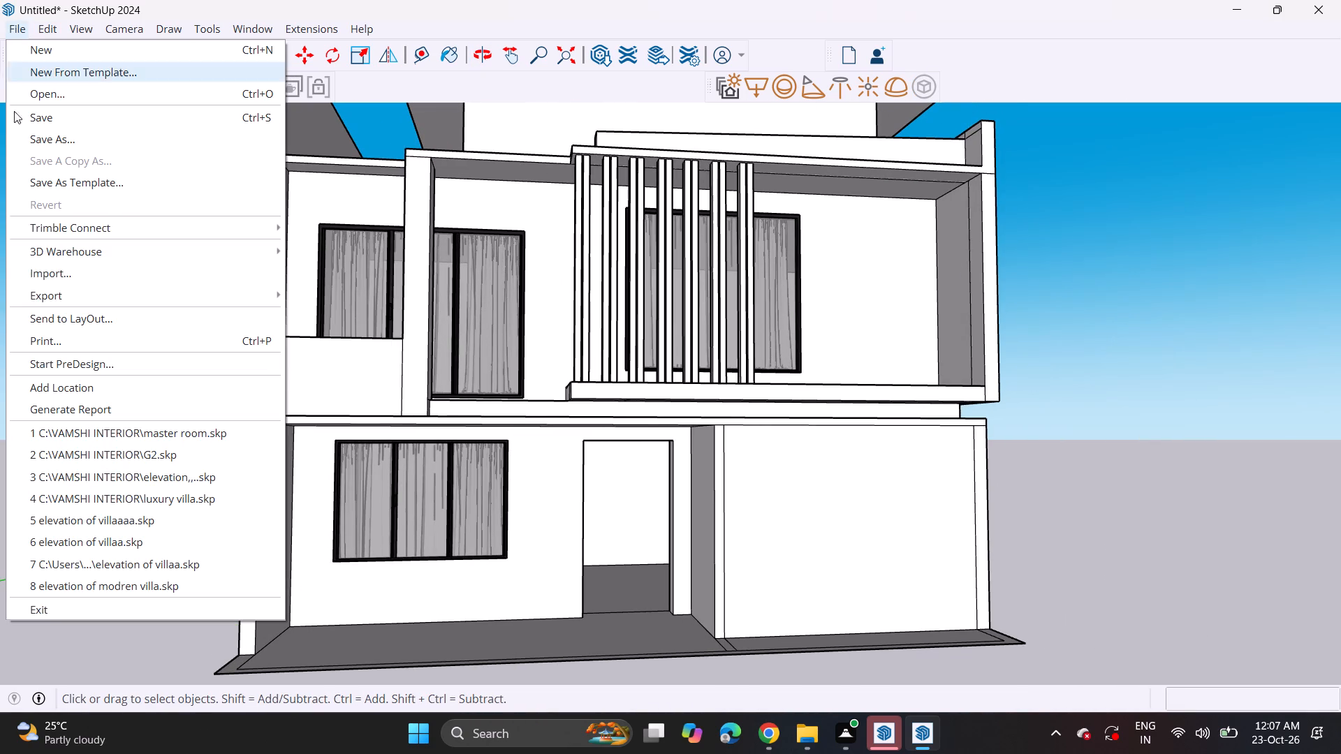
left_click(34, 279)
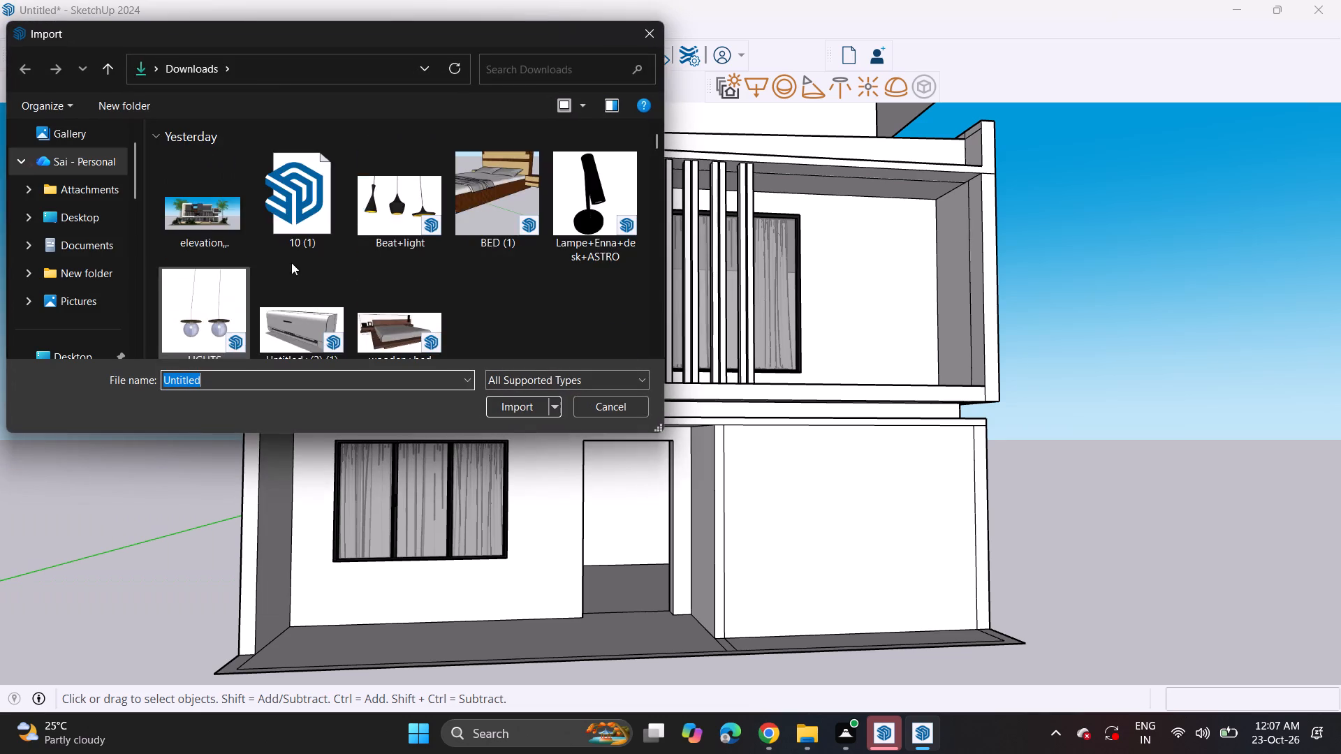
scroll(325, 265, "down", 11)
scroll(395, 214, "down", 7)
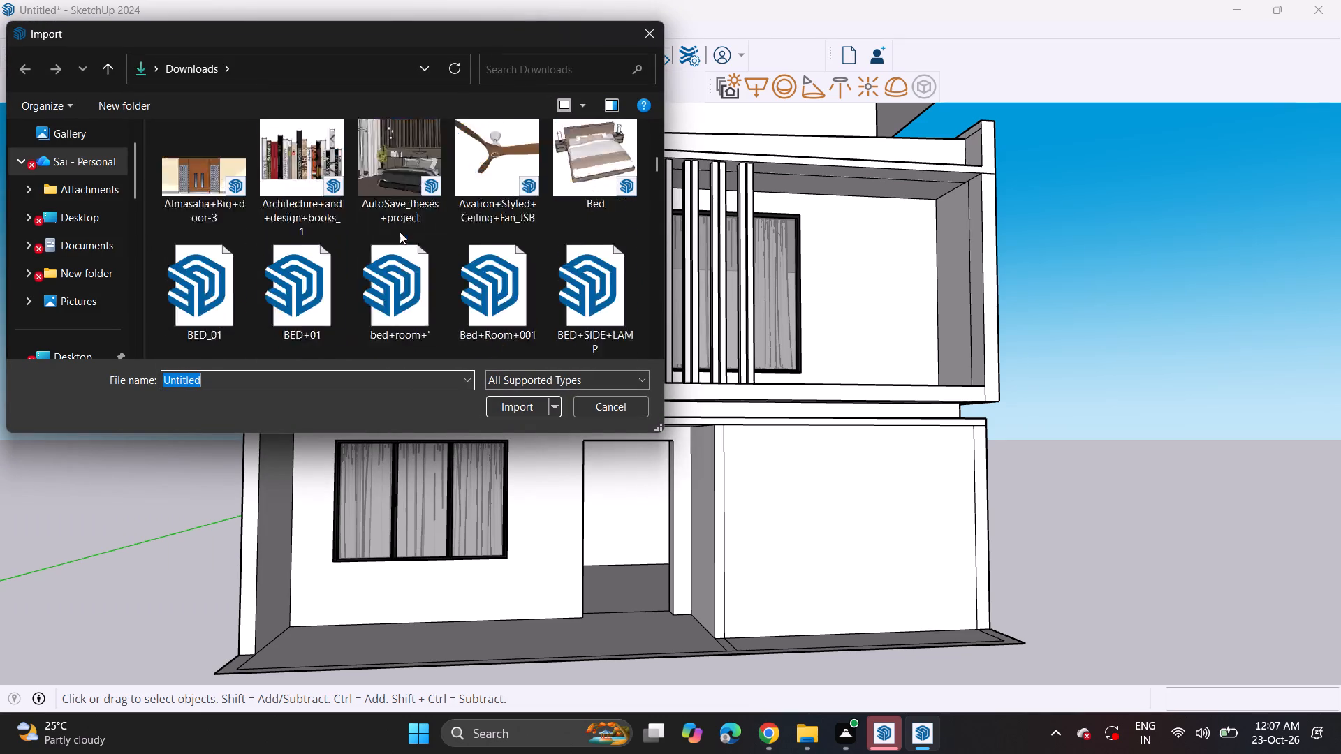
scroll(400, 232, "down", 10)
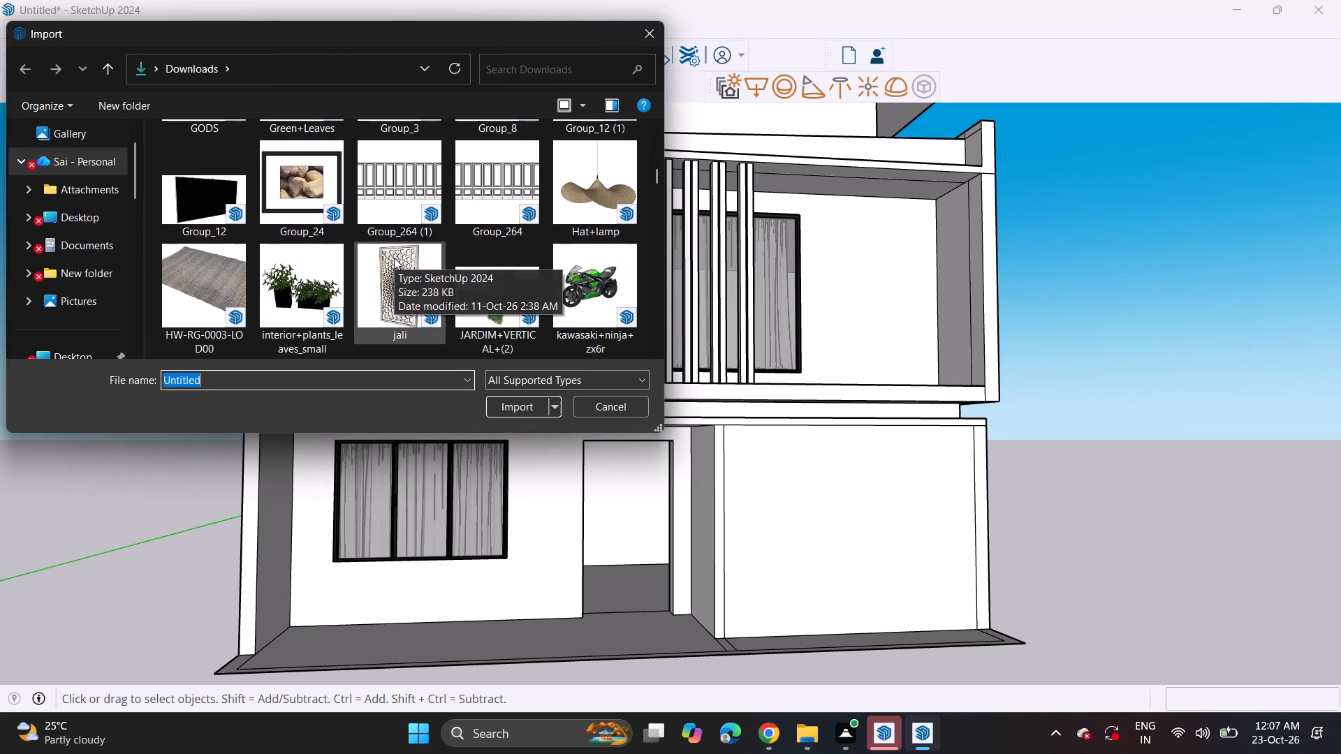
scroll(394, 258, "down", 3)
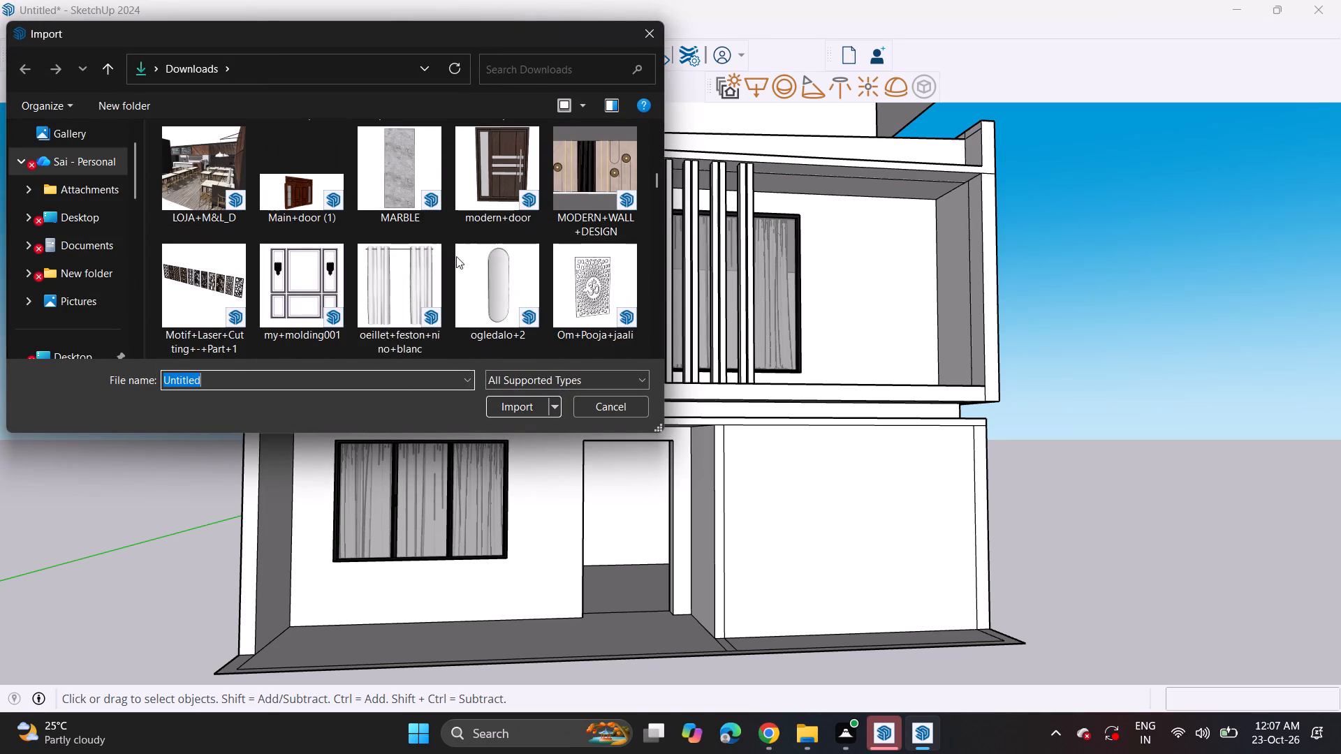
scroll(444, 269, "down", 7)
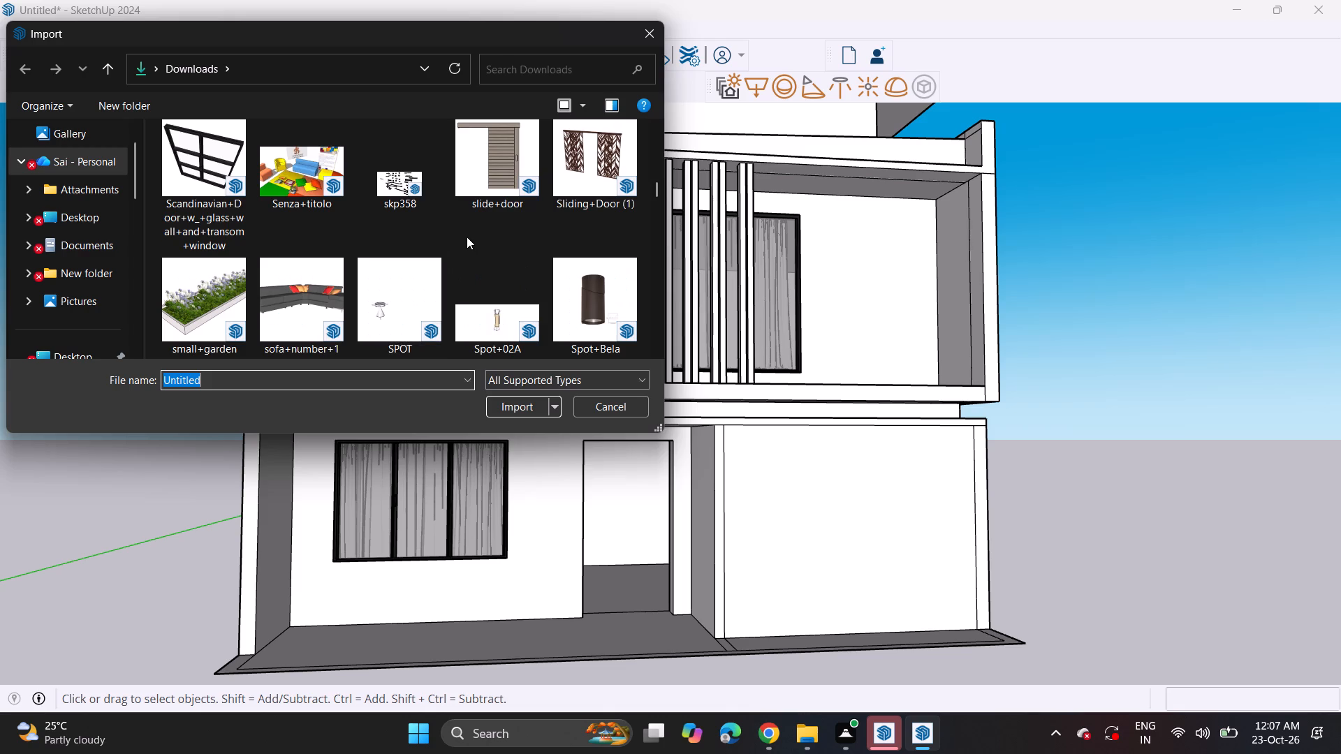
scroll(464, 232, "down", 11)
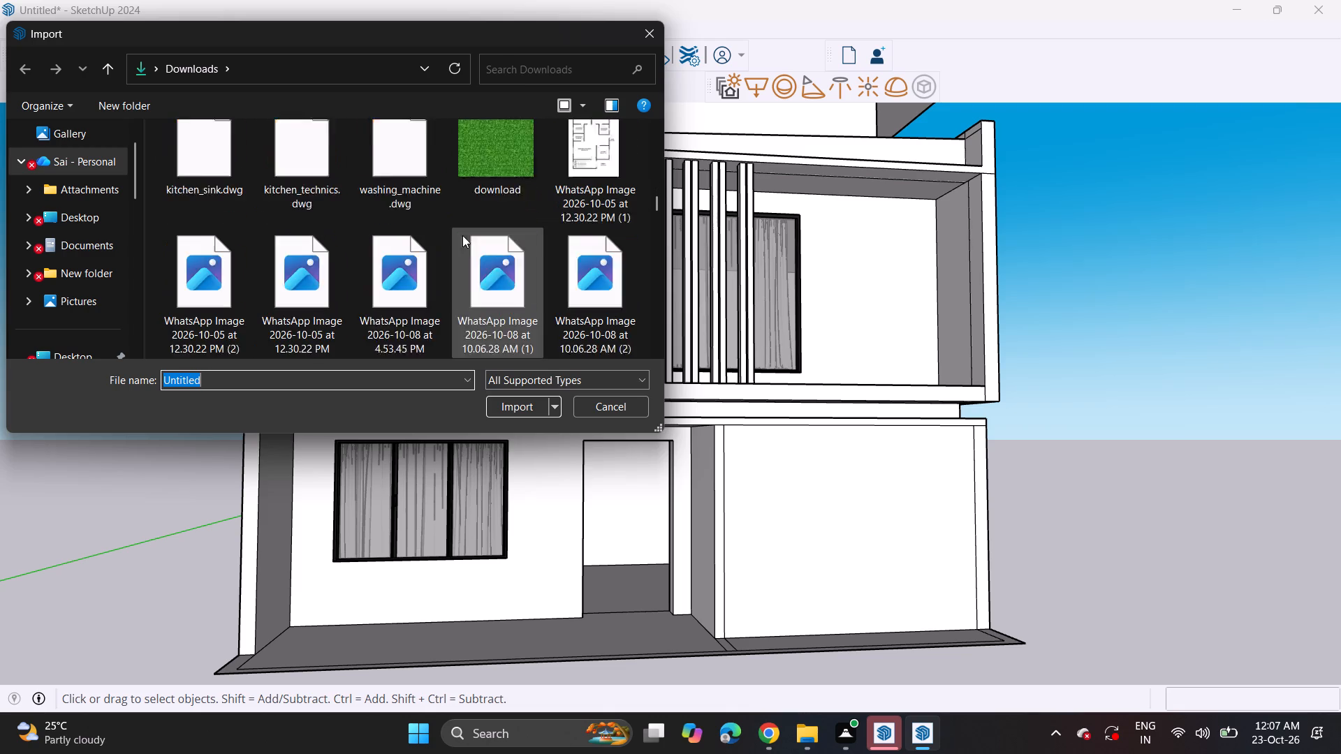
scroll(462, 235, "down", 9)
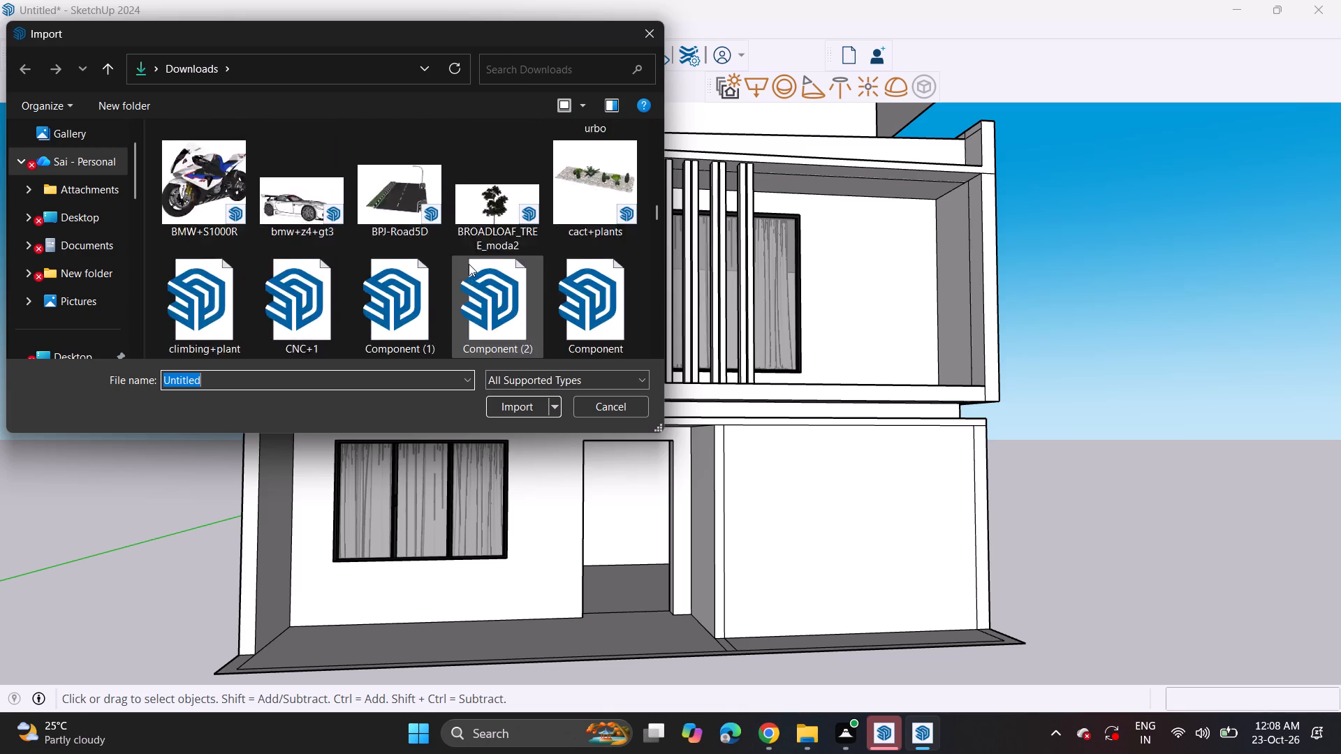
scroll(475, 268, "down", 3)
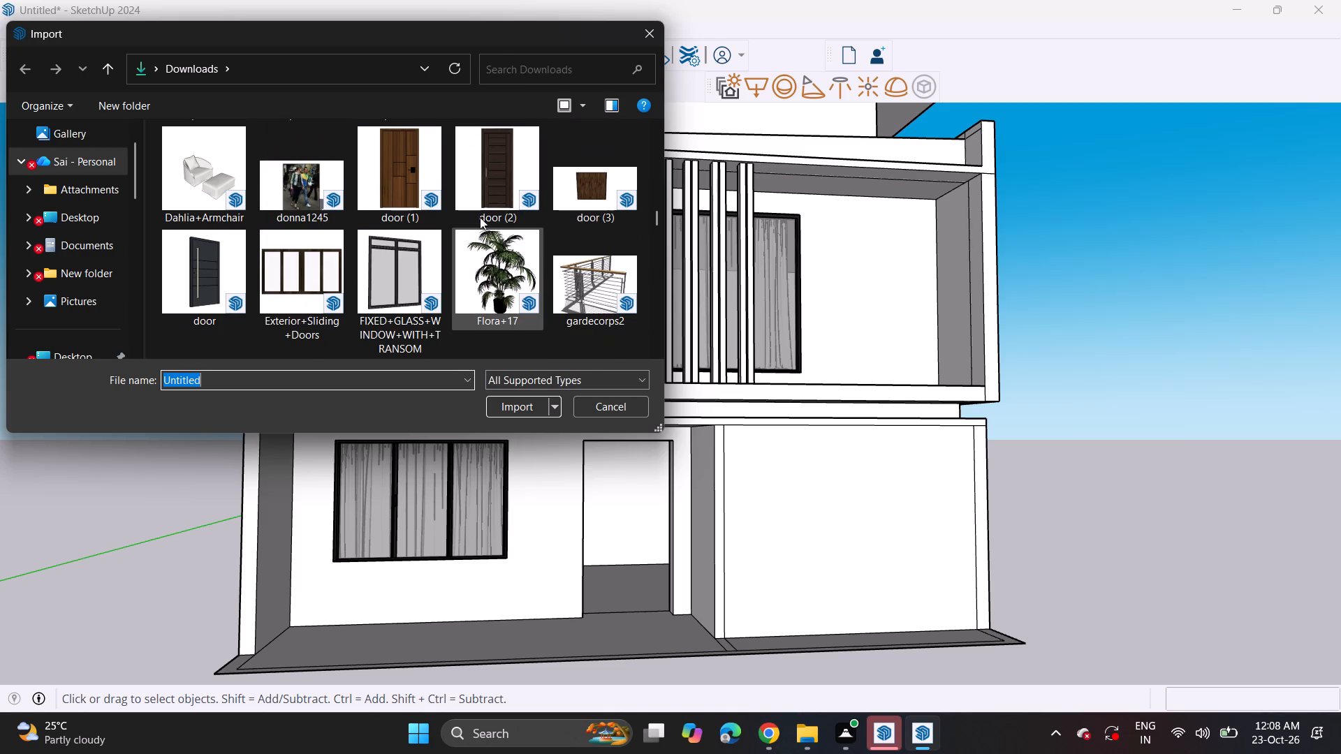
left_click(474, 198)
left_click(511, 403)
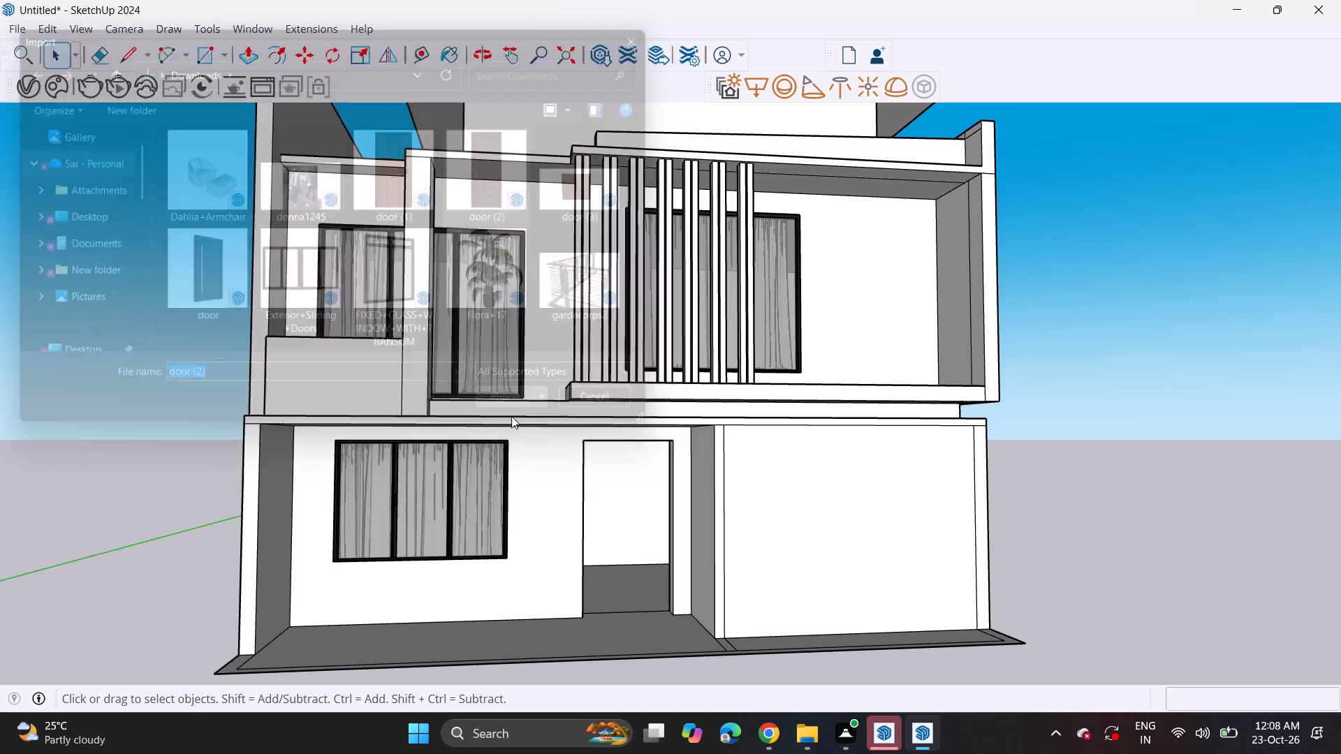
scroll(551, 511, "down", 6)
middle_click_drag(556, 529, 554, 611)
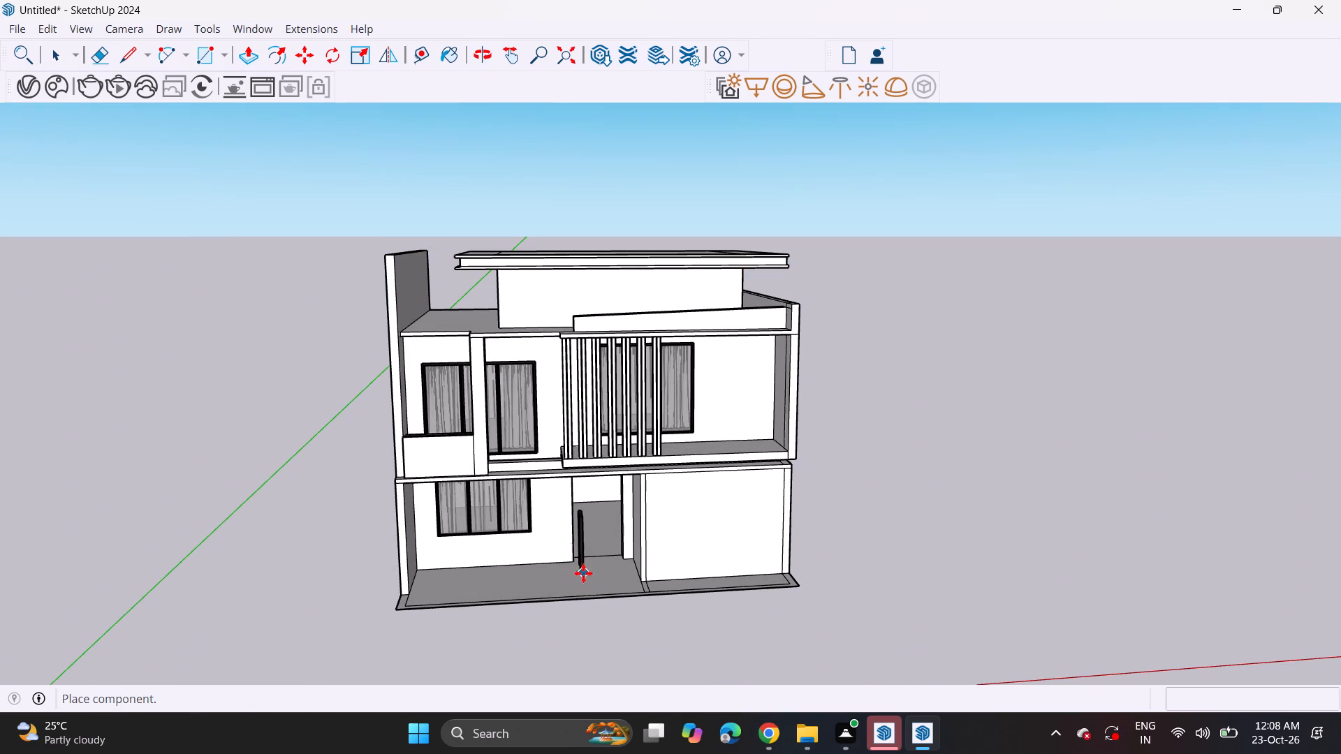
left_click(560, 586)
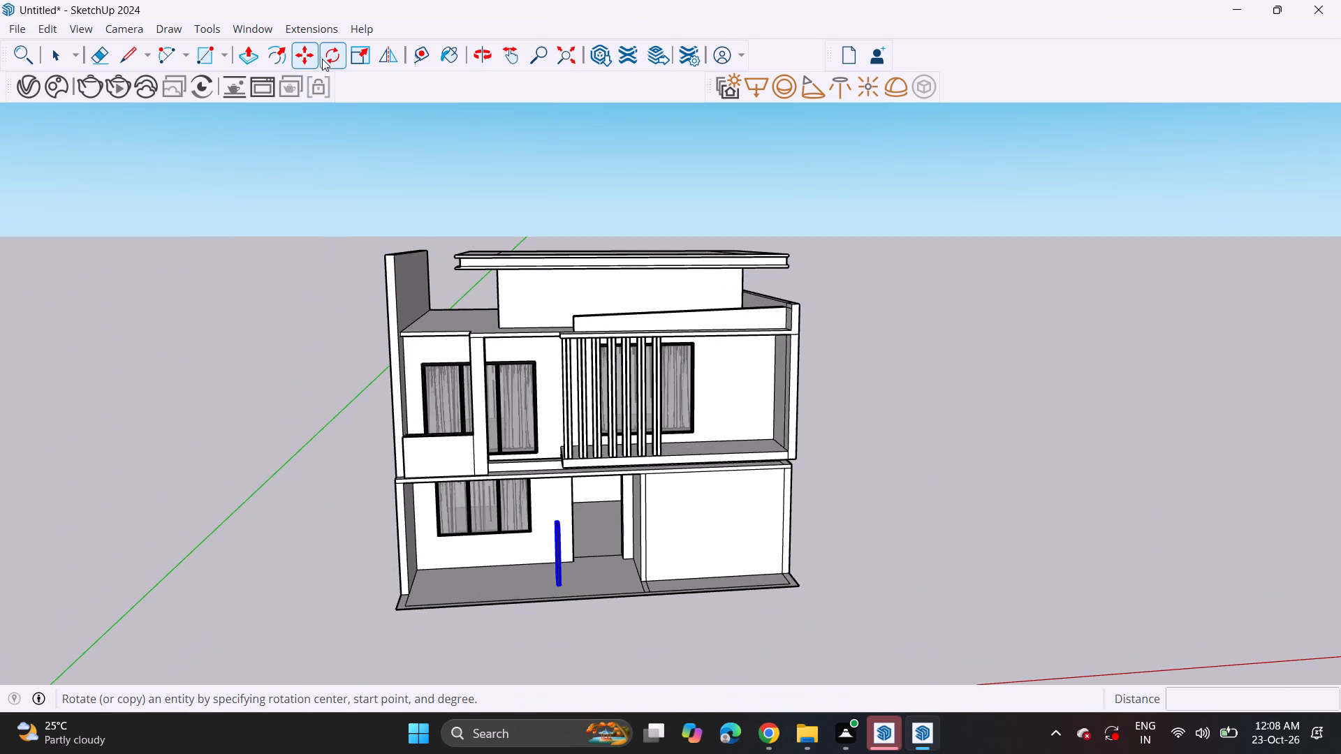
Rotate the imported door 90 degrees on the ground plane so it faces the front of the villa.
left_click(322, 59)
scroll(557, 564, "down", 4)
middle_click_drag(552, 478, 552, 354, "shift")
scroll(566, 436, "up", 1)
middle_click_drag(563, 448, 575, 569)
scroll(589, 608, "up", 4)
left_click(589, 608)
left_click(675, 602)
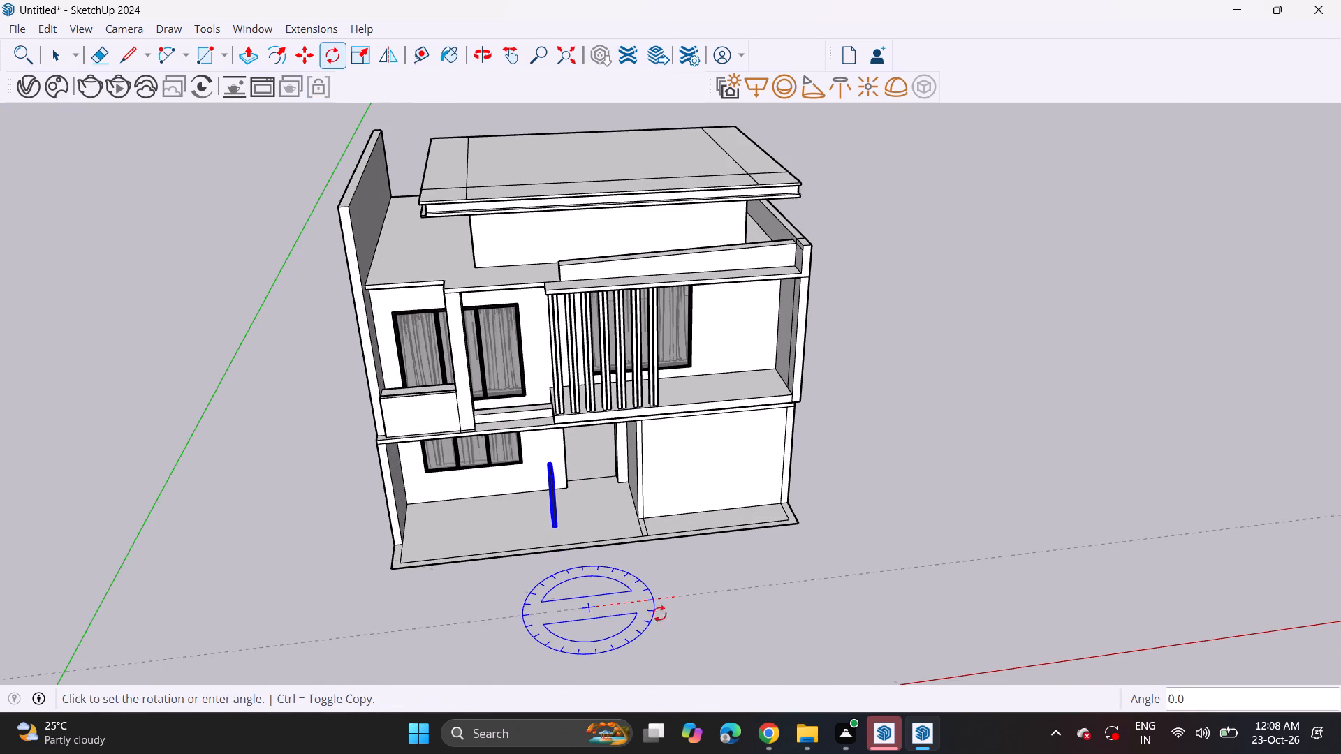
left_click(594, 654)
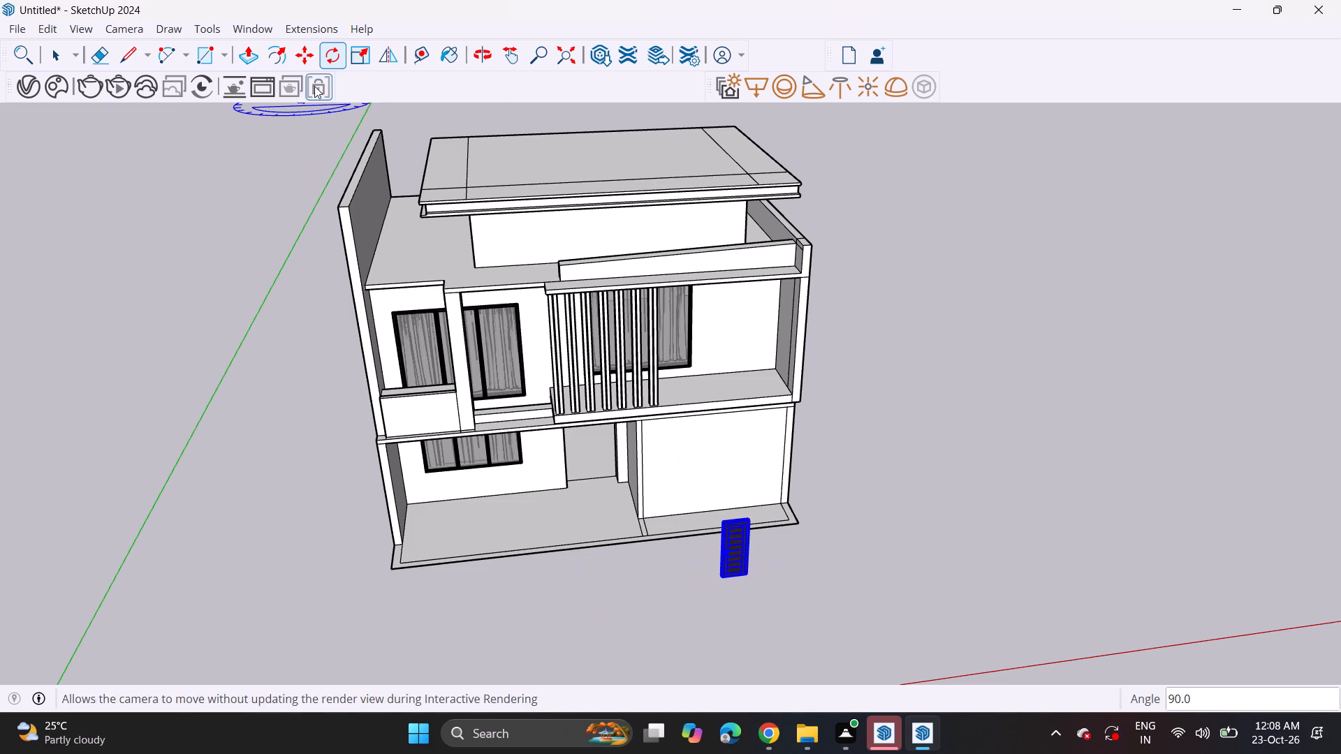
Move the door by its upper corner about 95' 8" to the entrance opening's upper corner beside the projecting wall.
left_click(301, 61)
left_click(750, 515)
middle_click_drag(605, 450, 596, 418)
scroll(598, 441, "up", 1)
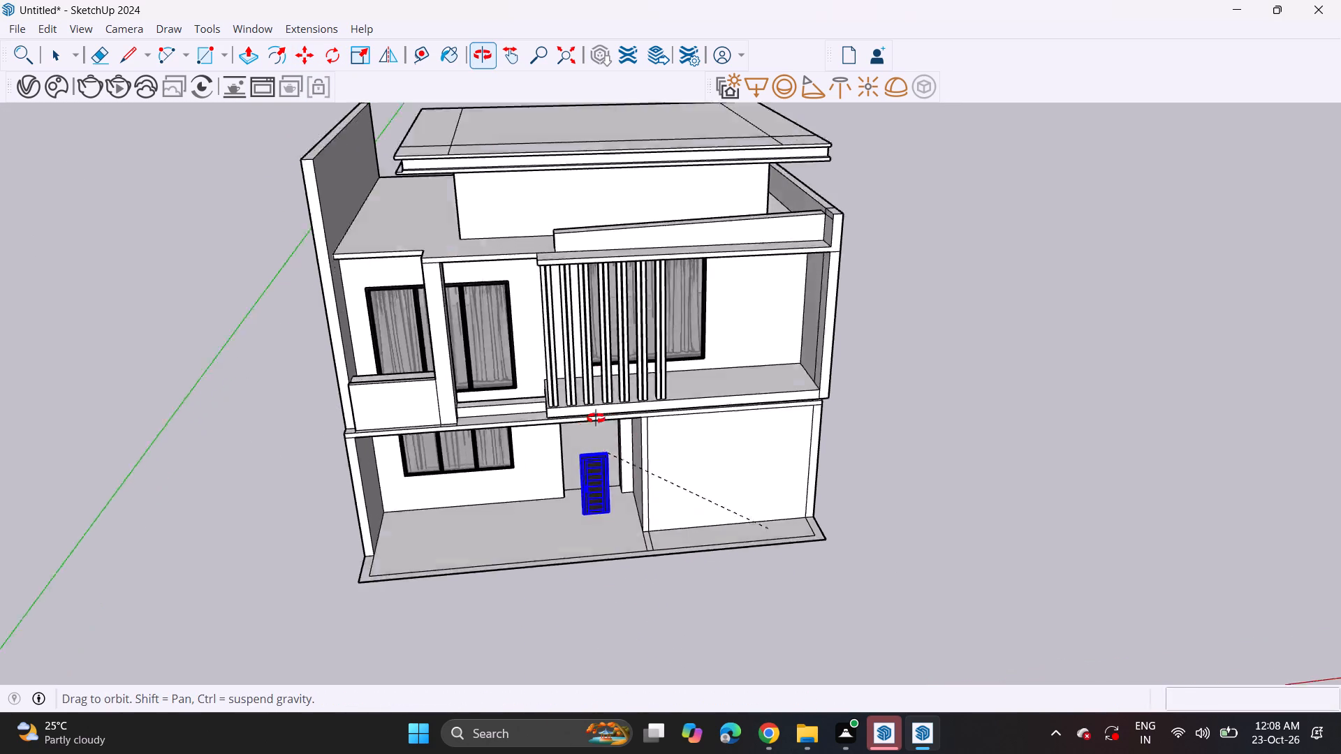
middle_click_drag(596, 418, 610, 297)
scroll(615, 440, "up", 6)
middle_click_drag(601, 403, 612, 399)
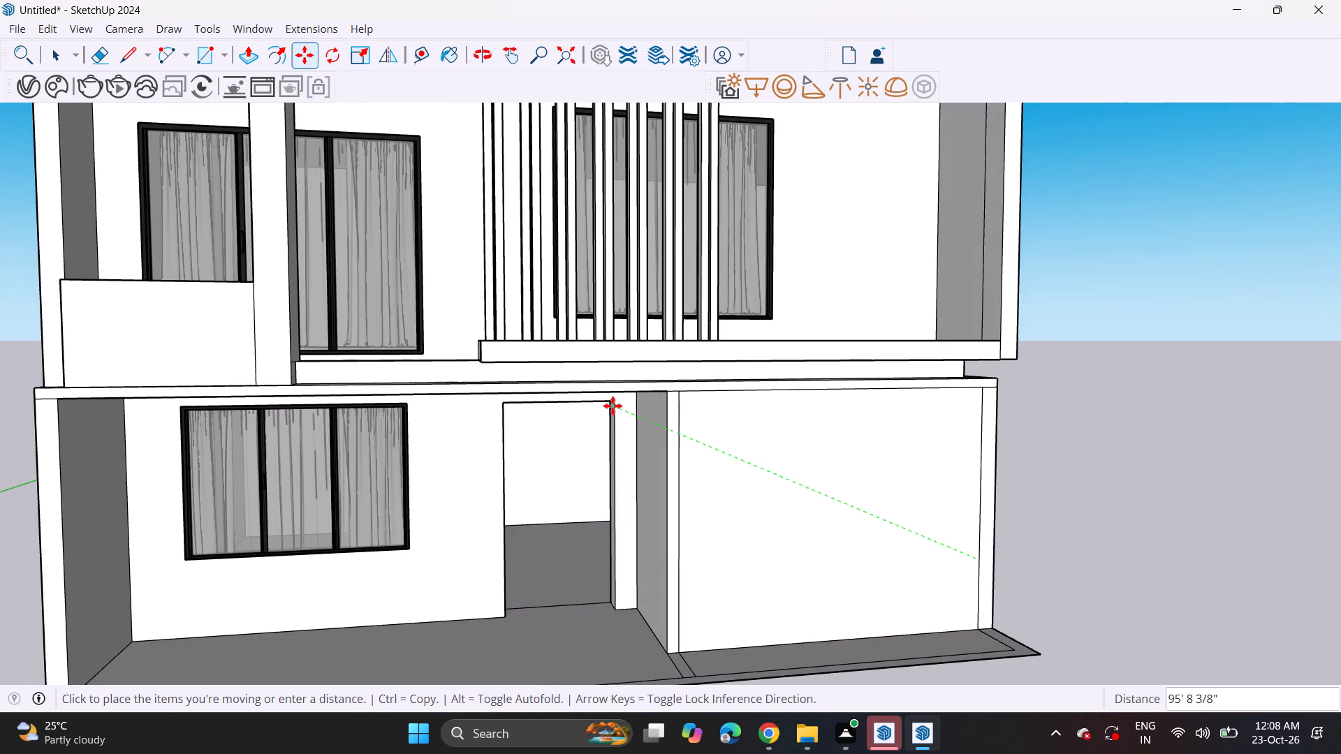
left_click(608, 404)
Scale the door up uniformly by about 1.68 from its lower corner to match the entrance opening's height.
middle_click_drag(582, 512, 615, 443, "shift")
scroll(622, 441, "up", 1)
middle_click_drag(601, 446, 583, 459)
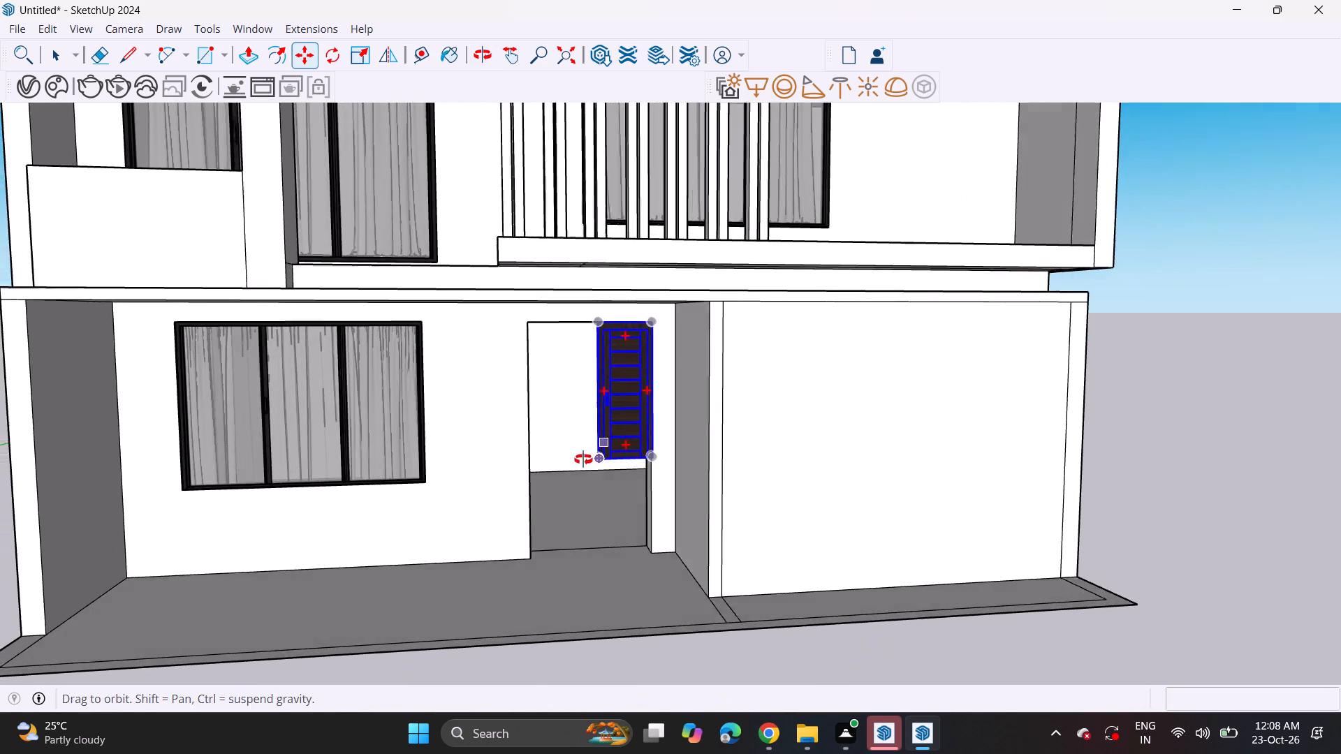
middle_click_drag(583, 459, 564, 465)
left_click(351, 57)
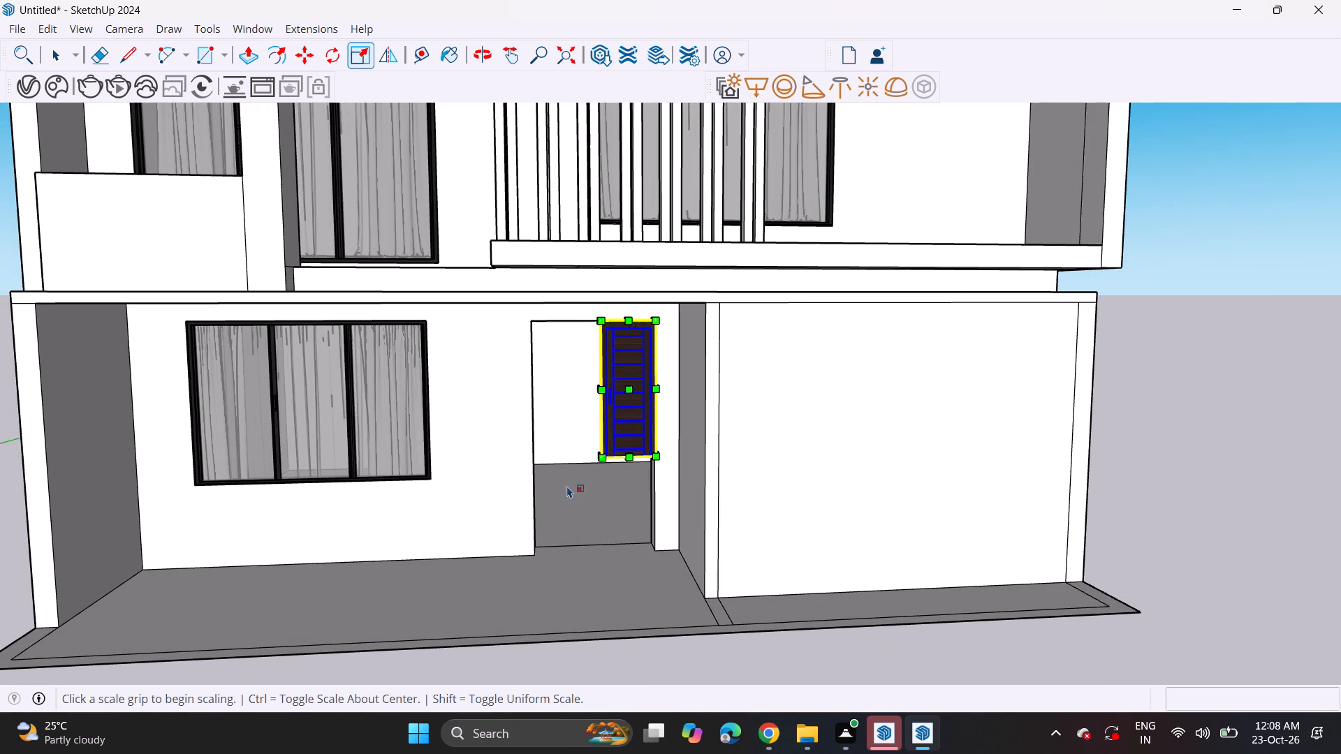
left_click(608, 459)
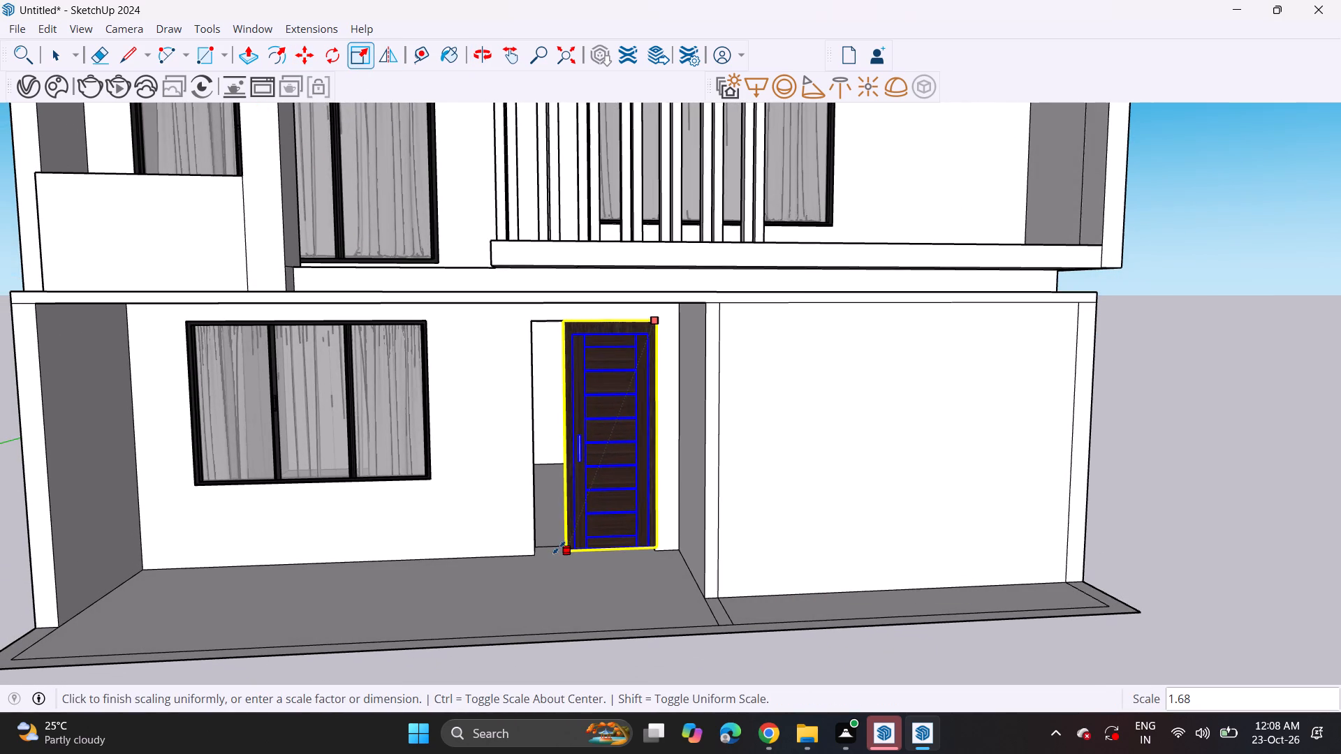
left_click(559, 552)
Stretch the entrance door's width by about 1.36 along the green axis to fill the entrance opening.
middle_click_drag(596, 405, 721, 459)
scroll(708, 451, "up", 1)
scroll(715, 459, "down", 1)
scroll(566, 450, "up", 6)
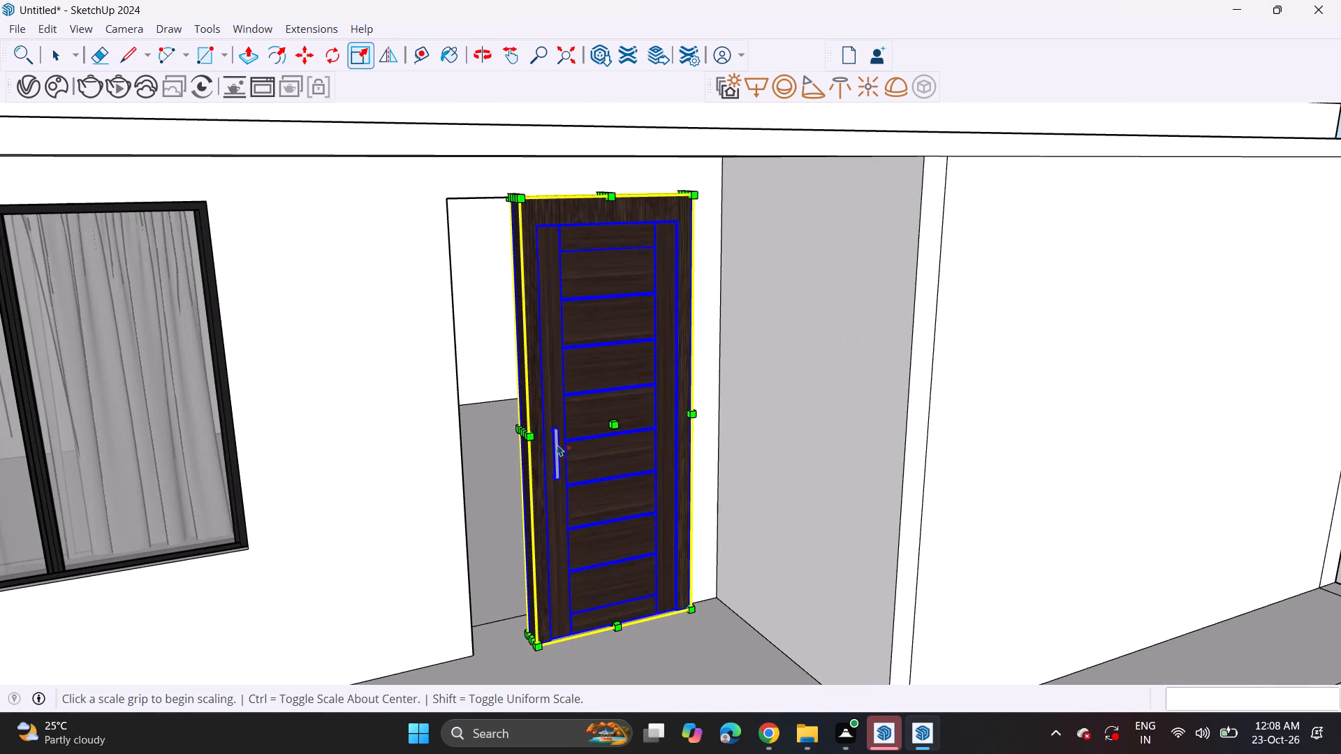
left_click(529, 428)
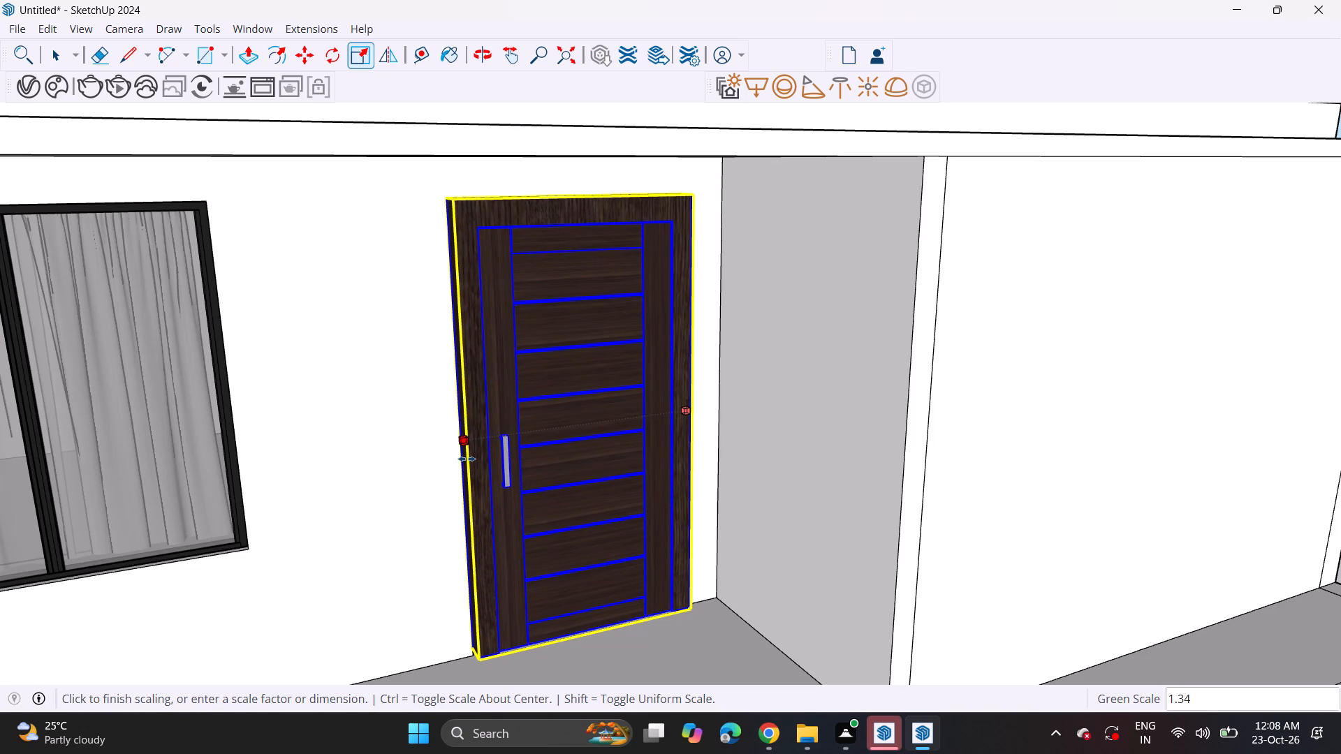
left_click(464, 458)
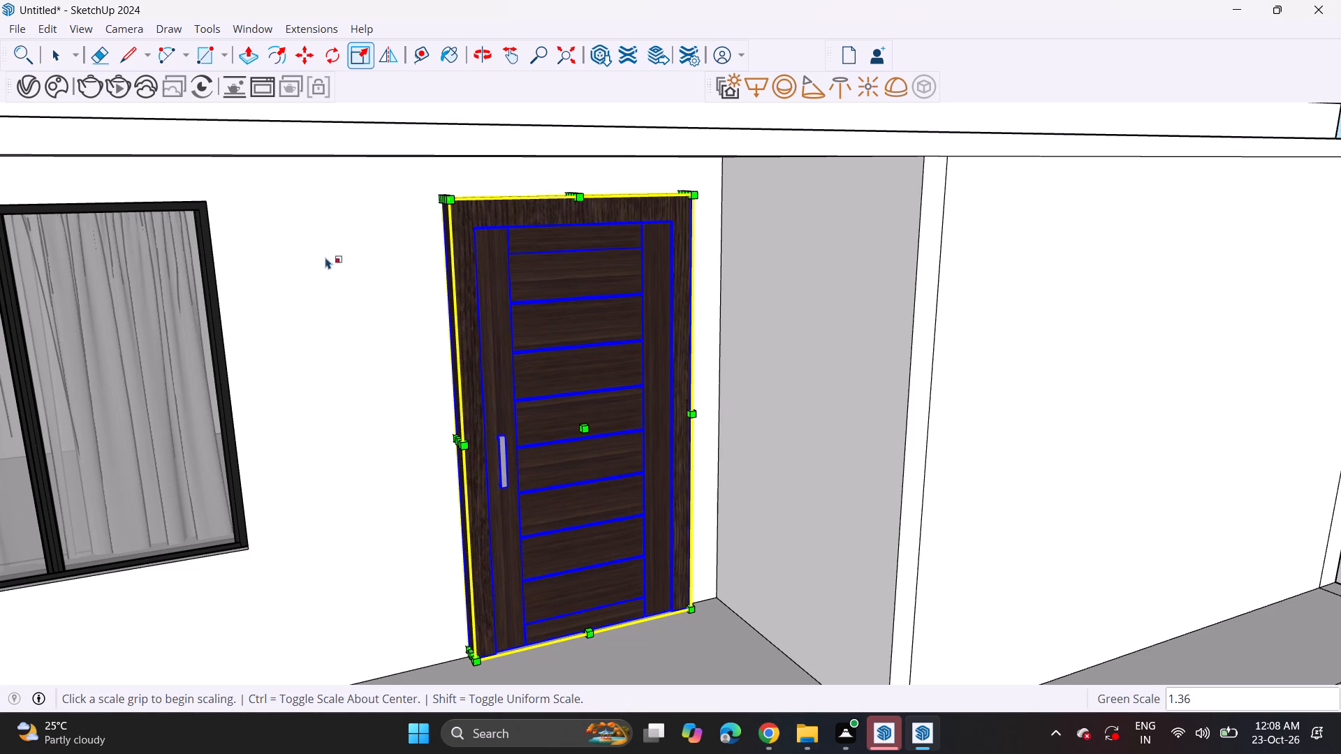
Move the entrance door by its upper corner to the matching upper corner of the entrance opening, seating it in the wall.
left_click(309, 47)
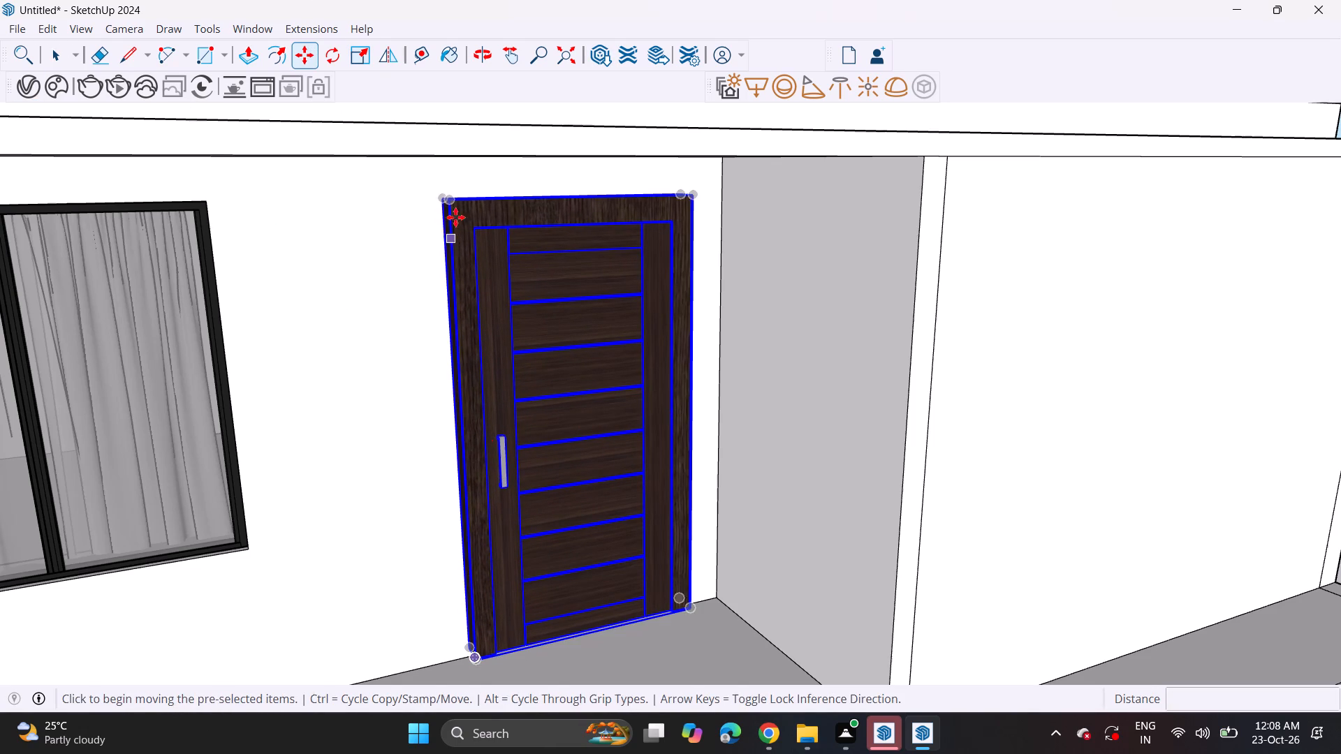
left_click(452, 209)
middle_click_drag(471, 206, 577, 200)
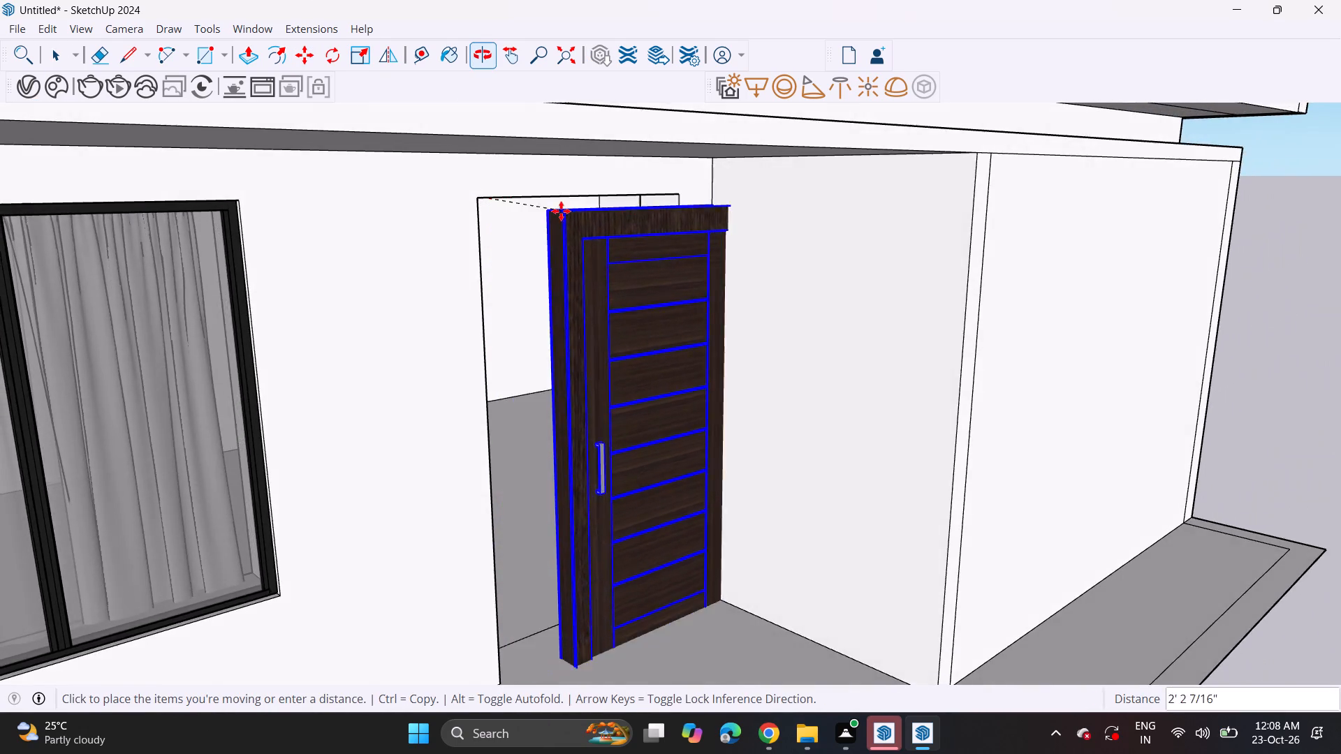
scroll(544, 211, "up", 6)
middle_click_drag(501, 183, 564, 160)
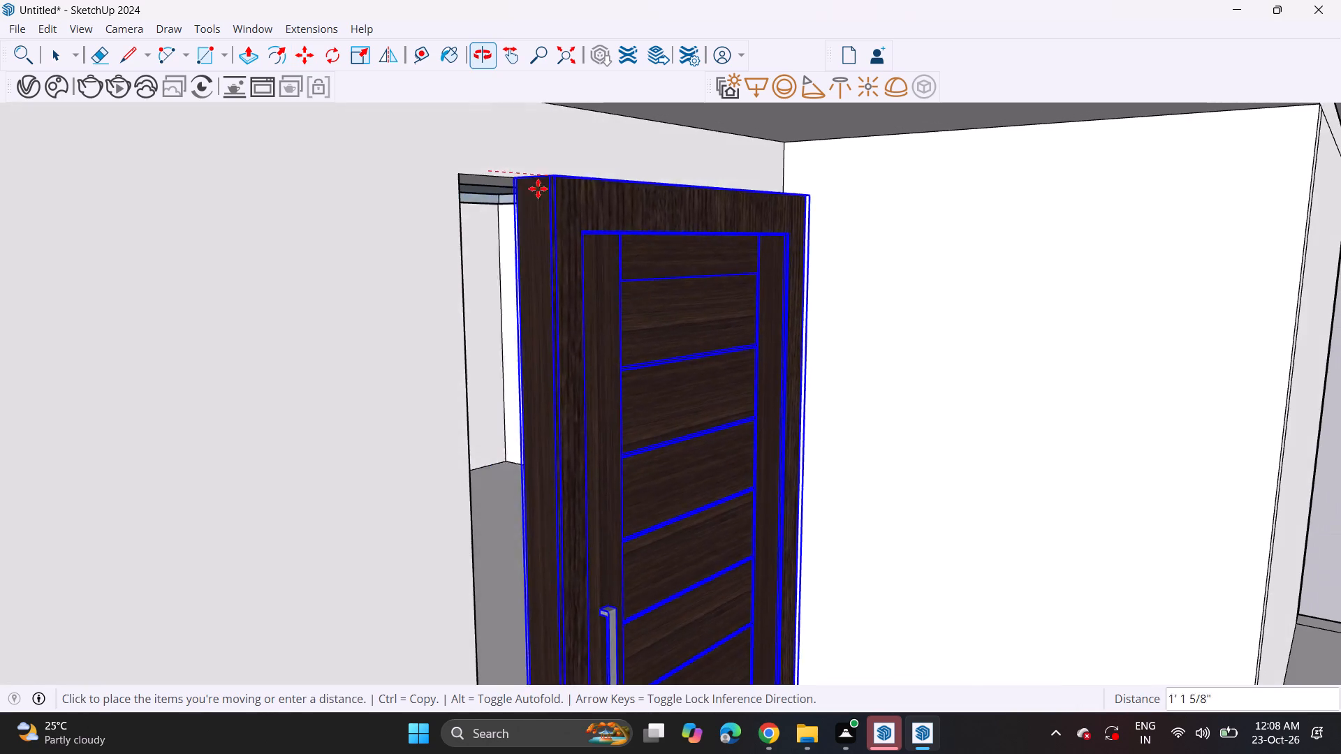
left_click(461, 175)
middle_click_drag(412, 187, 303, 168)
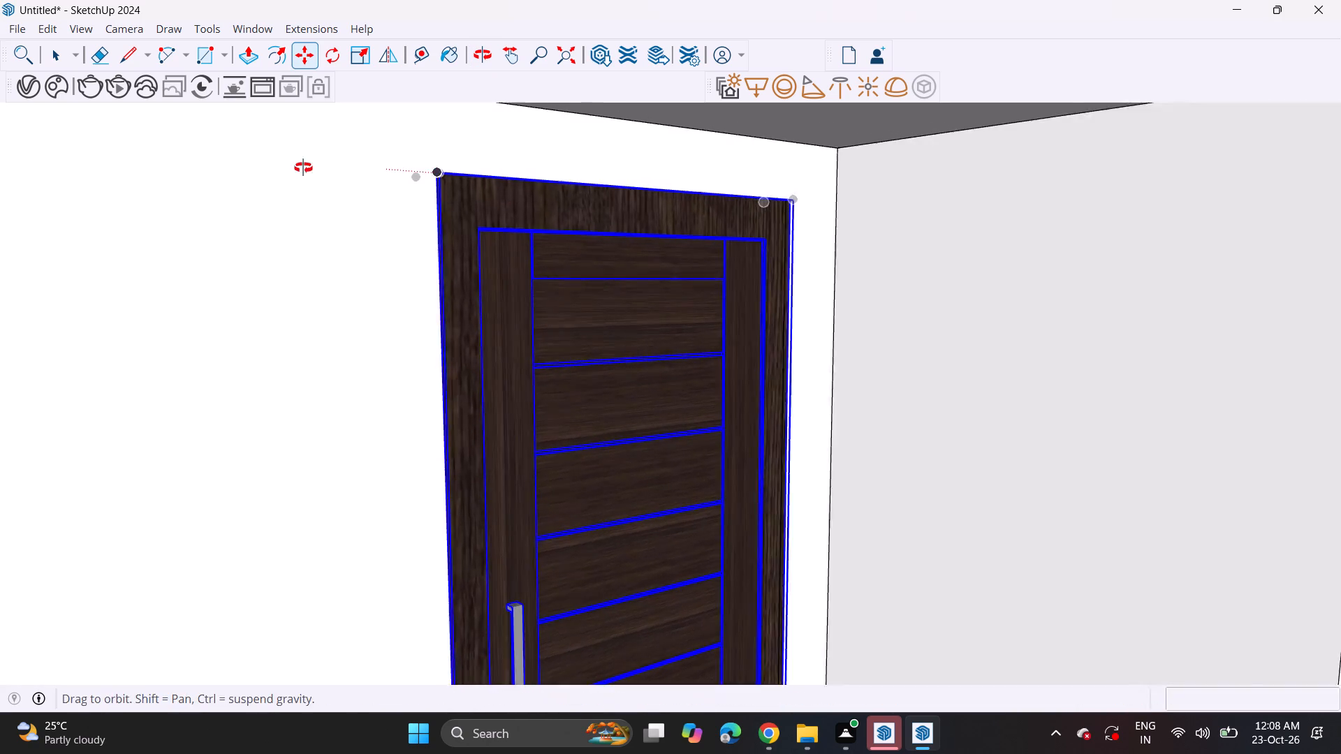
middle_click_drag(303, 168, 268, 167)
scroll(186, 199, "down", 7)
scroll(282, 279, "down", 4)
scroll(283, 279, "up", 1)
scroll(291, 288, "down", 1)
key("space")
left_click(300, 335)
scroll(299, 339, "down", 6)
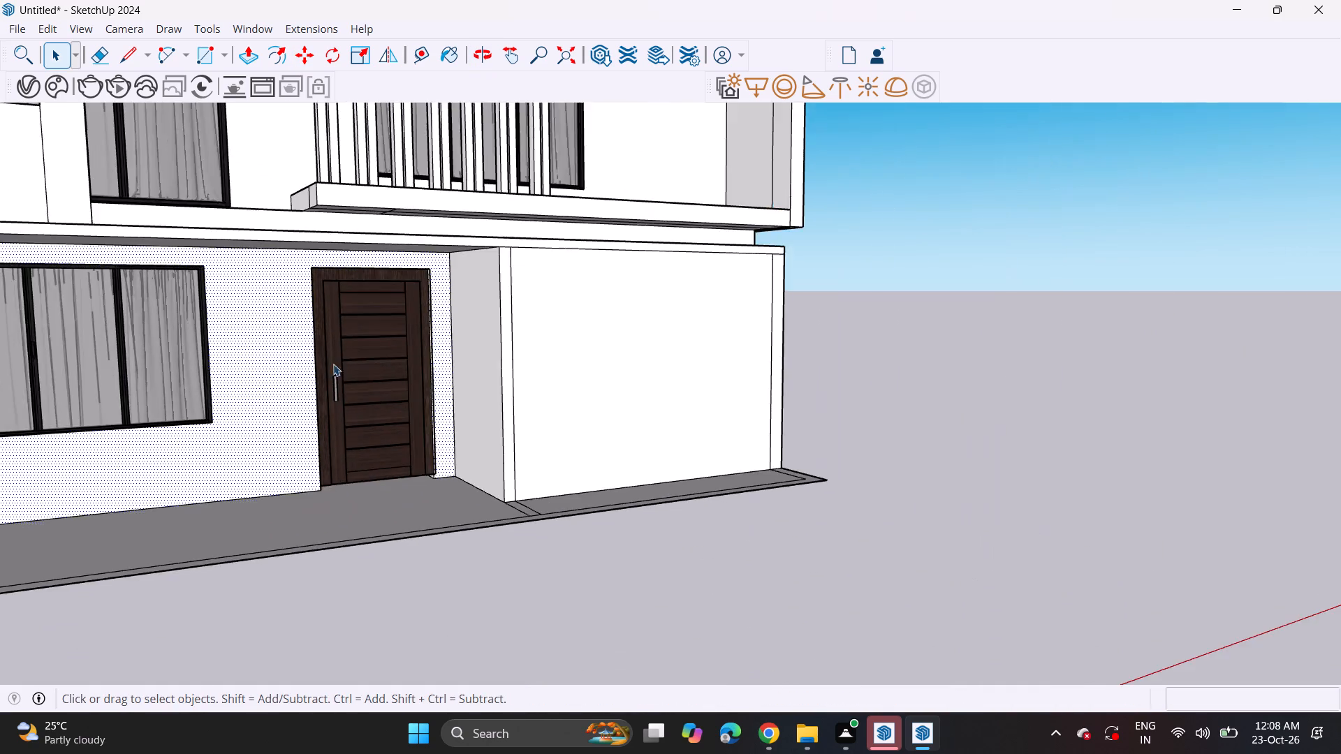
Examine the villa's whole front facade with the entrance door in place.
middle_click_drag(321, 364, 205, 371)
scroll(198, 377, "up", 1)
scroll(214, 377, "down", 5)
middle_click_drag(300, 385, 499, 435, "shift")
middle_click_drag(474, 430, 374, 384)
middle_click_drag(382, 354, 397, 423)
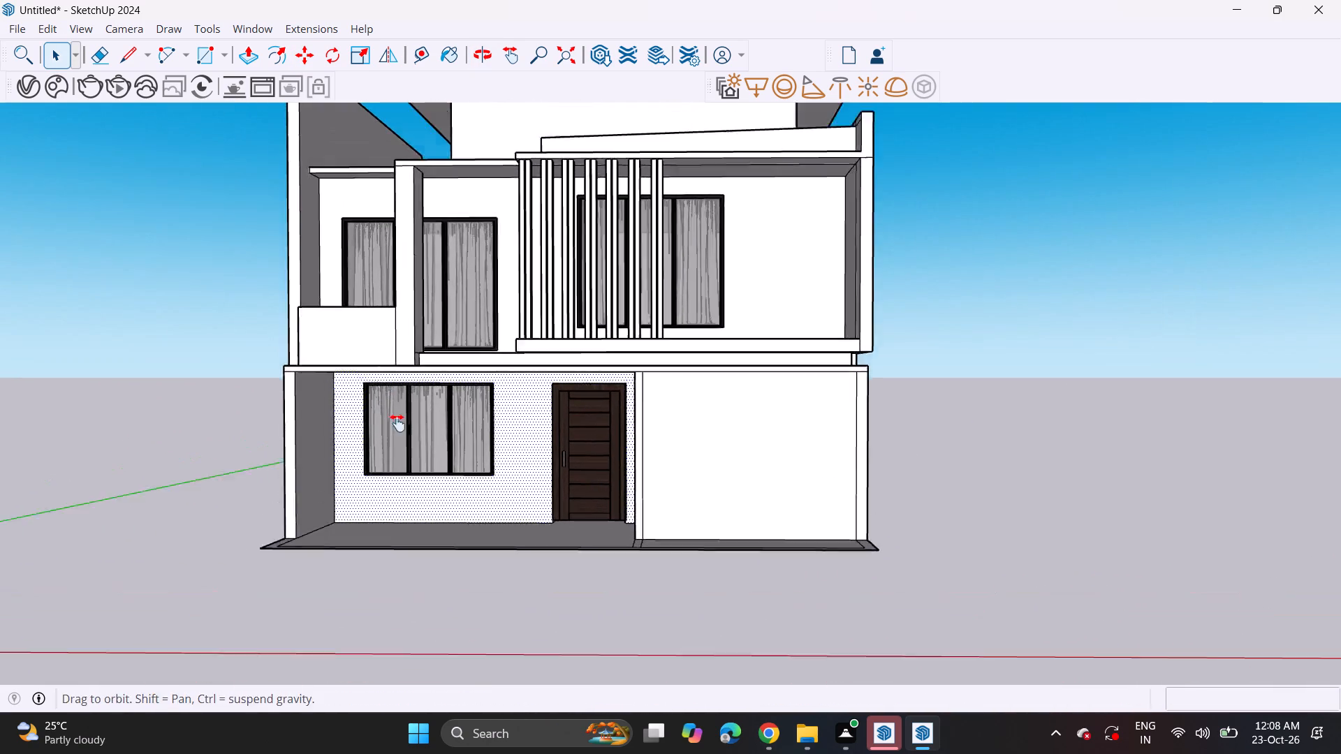
middle_click_drag(397, 423, 406, 440)
middle_click_drag(414, 445, 439, 437)
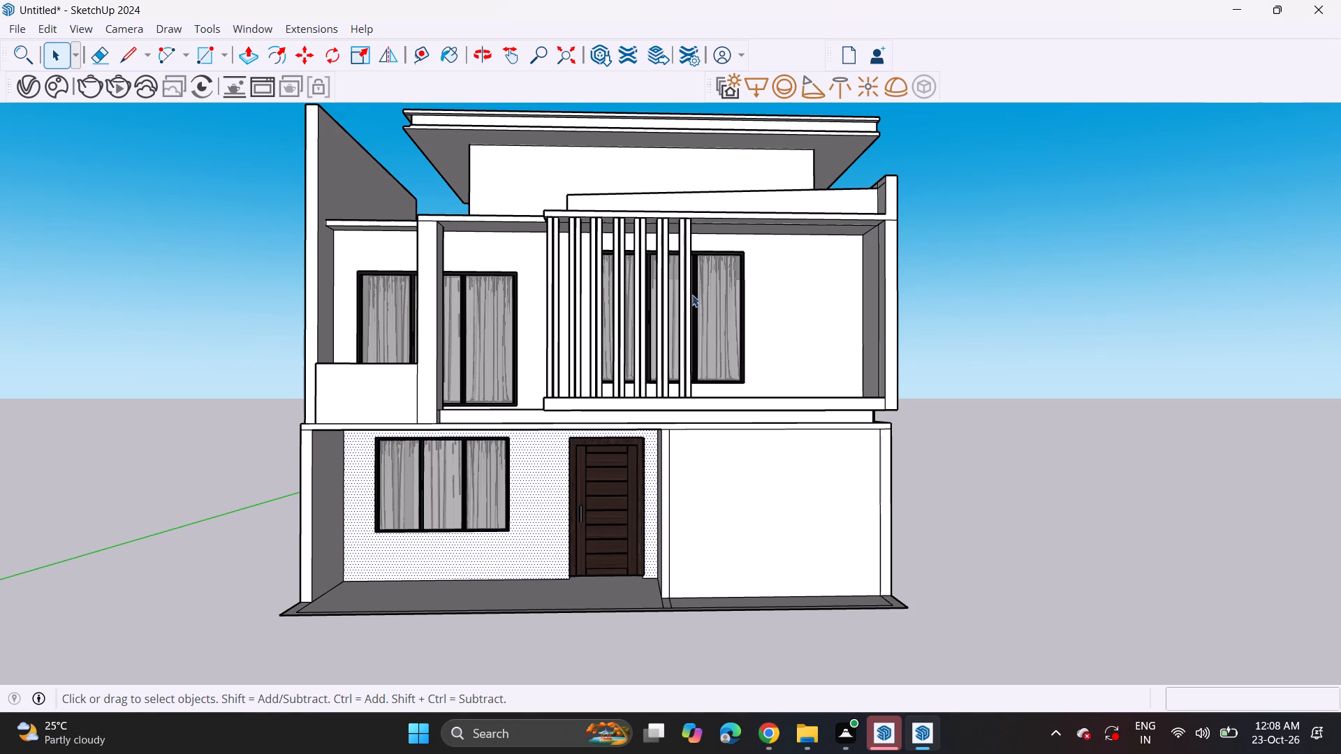
Delete the four leftover seam edges on the inner and front faces of the upper-floor end wall beside the roof parapet.
middle_click_drag(782, 197, 837, 273)
scroll(902, 196, "up", 3)
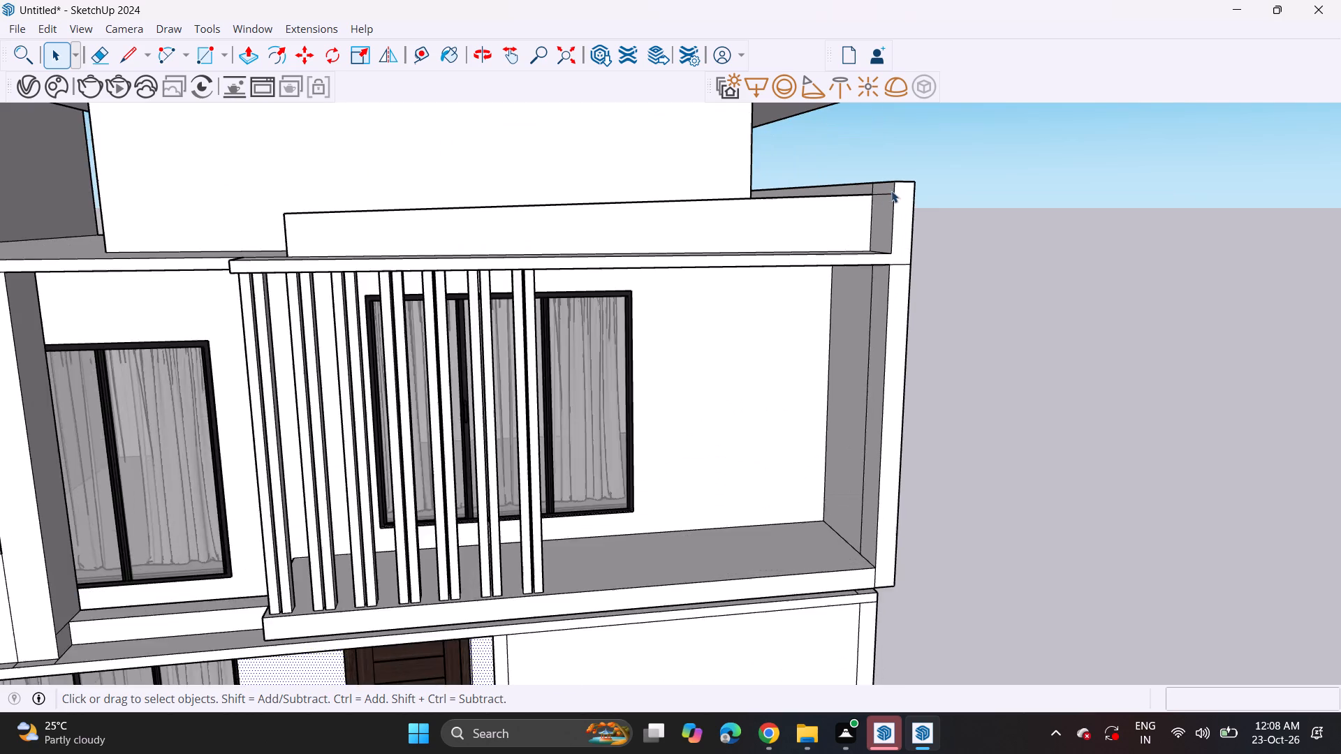
scroll(891, 191, "up", 8)
left_click(881, 200)
left_click(882, 198)
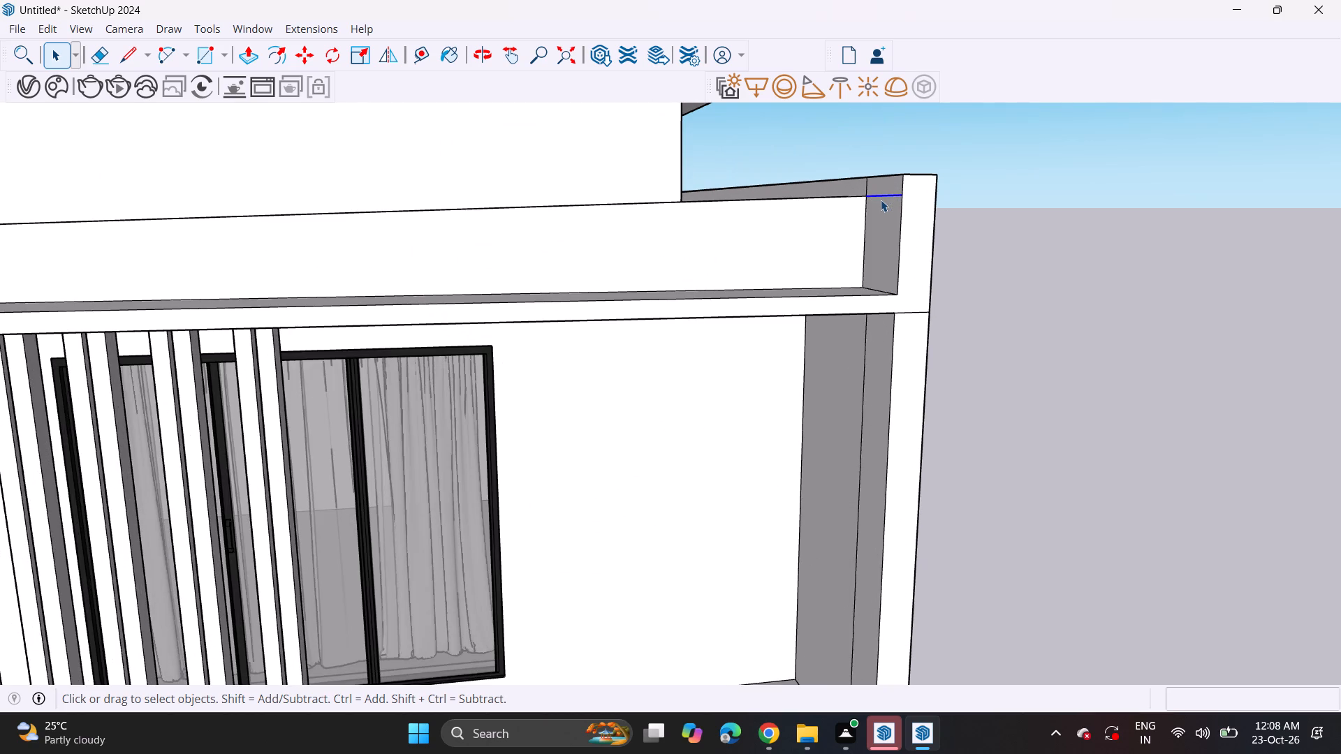
key("Delete")
left_click(866, 188)
key("Delete")
left_click(867, 337)
key("Delete")
scroll(866, 338, "down", 7)
scroll(888, 320, "up", 6)
left_click(888, 331)
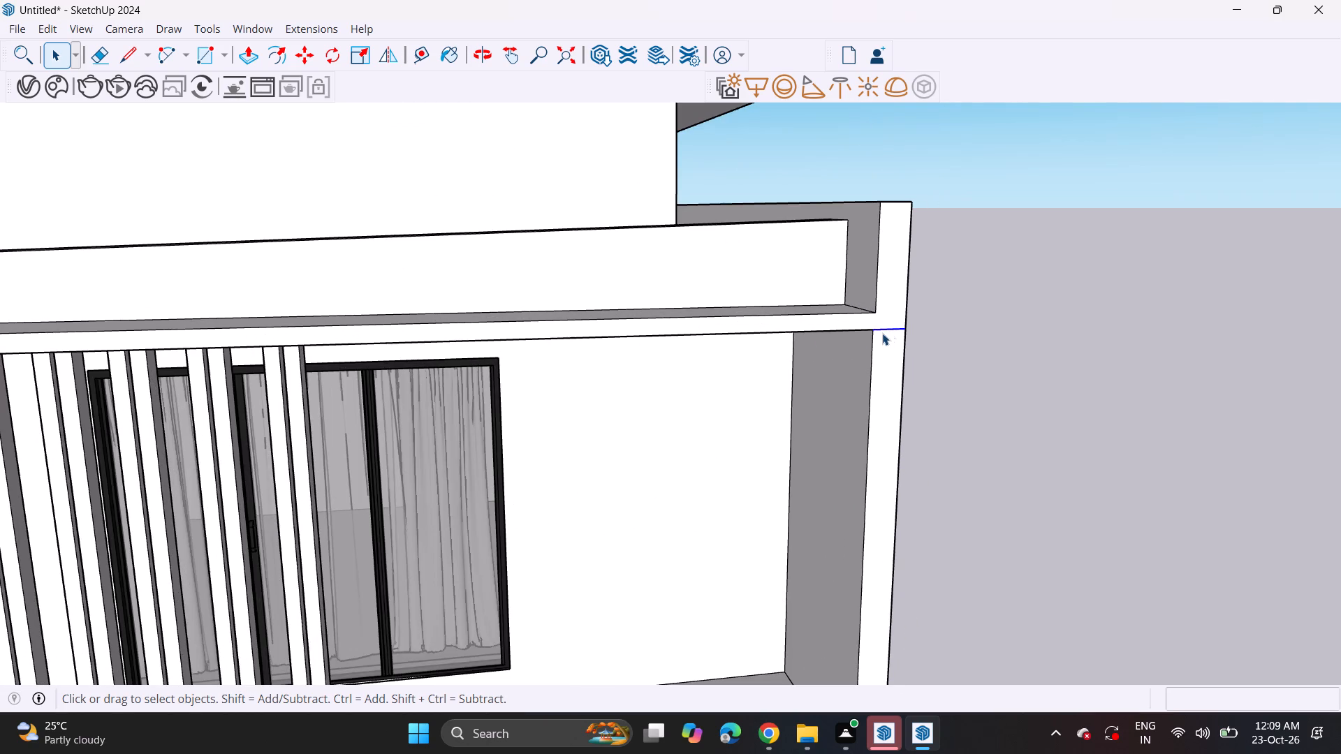
key("Delete")
Delete the seam edge between the upper-floor balcony column and the roof slab.
scroll(878, 327, "down", 6)
scroll(538, 375, "down", 2)
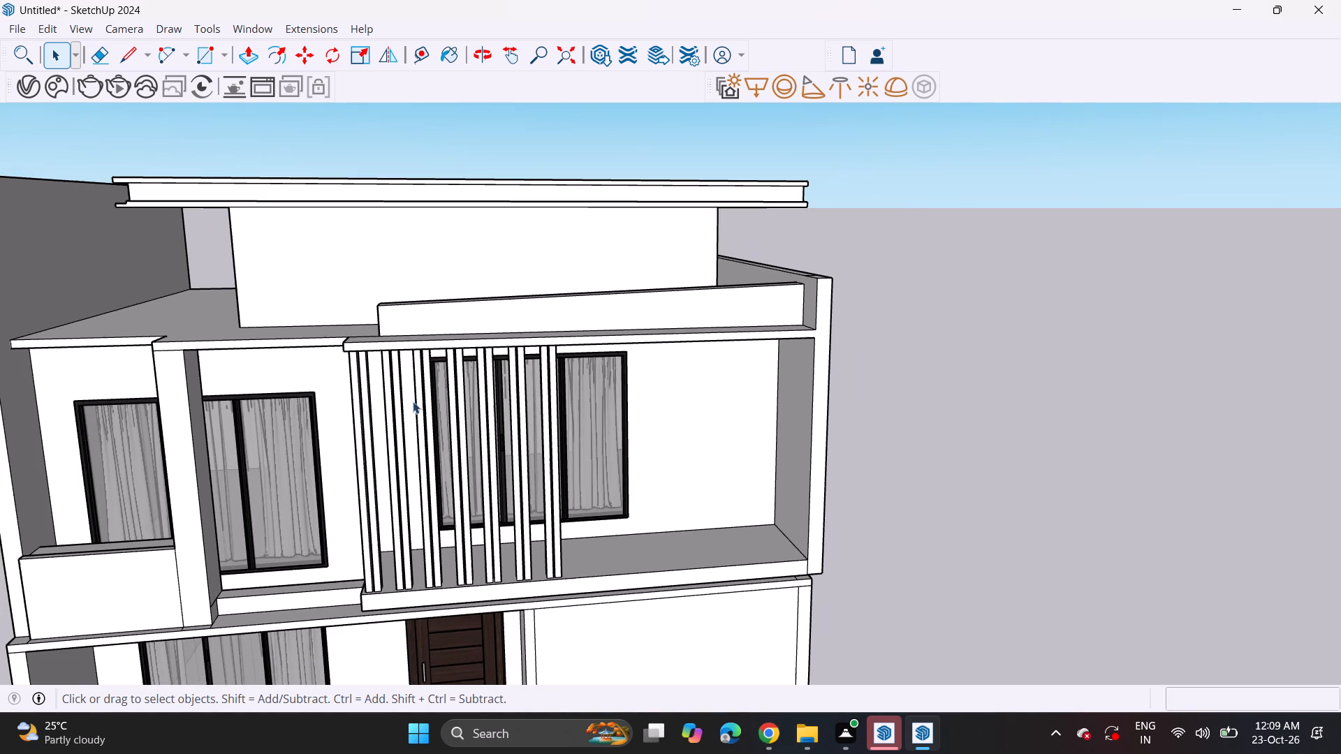
scroll(154, 347, "up", 4)
left_click(168, 353)
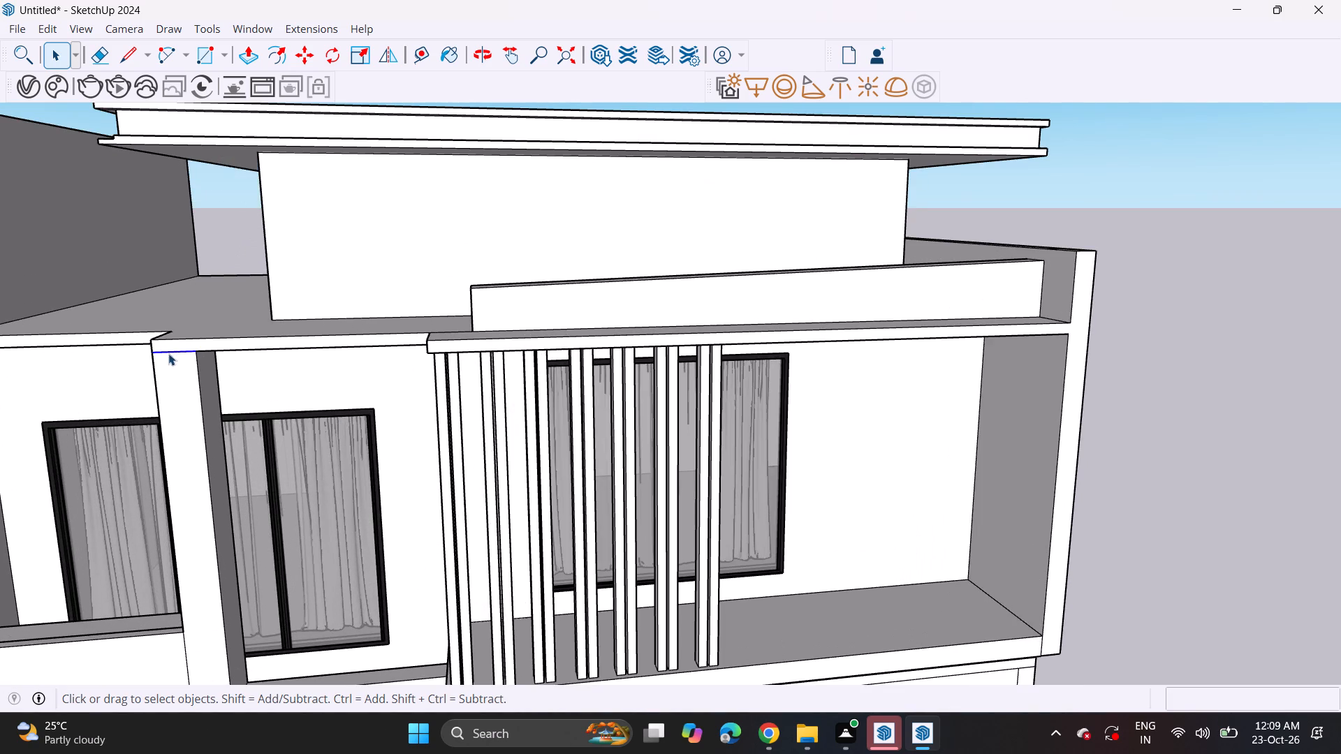
key("Delete")
Delete the vertical seam segments between the solid balcony parapet and the adjoining column so their front faces merge.
scroll(189, 376, "down", 6)
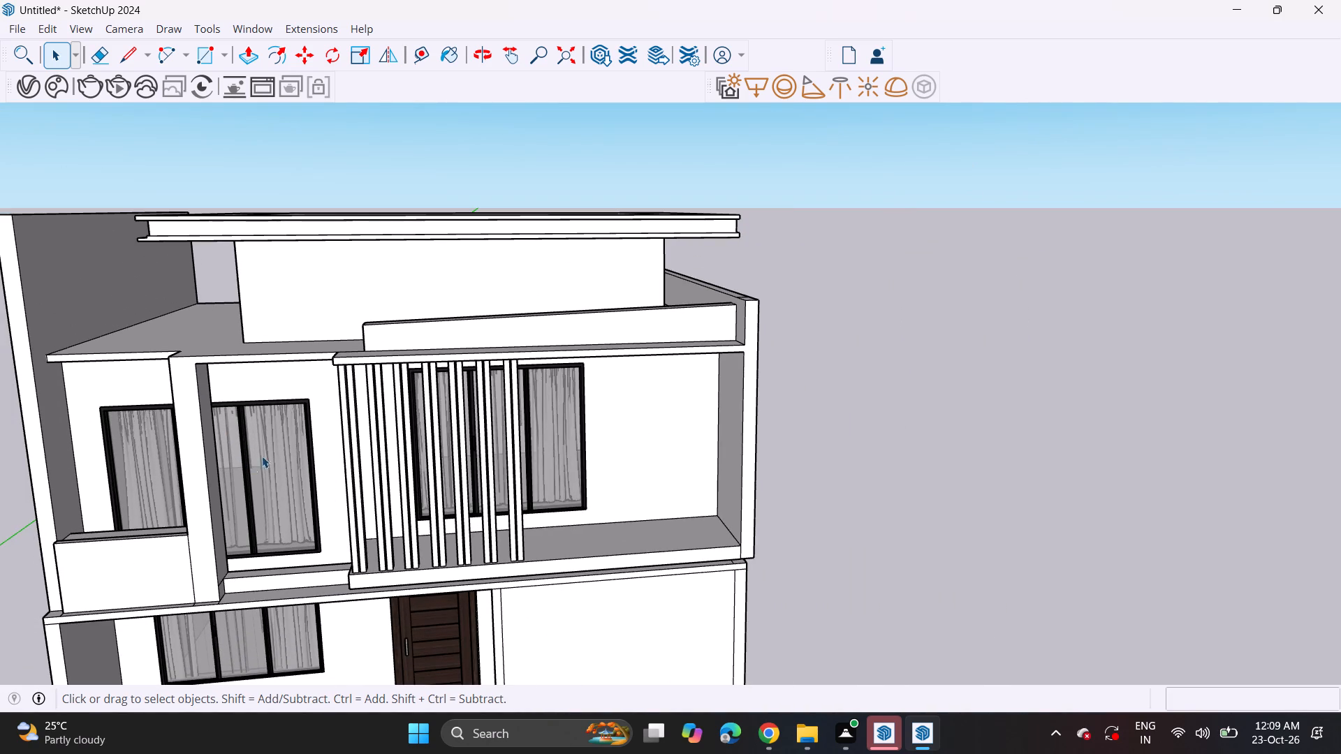
scroll(286, 445, "down", 3)
middle_click_drag(337, 485, 535, 387, "shift")
middle_click_drag(590, 372, 515, 359)
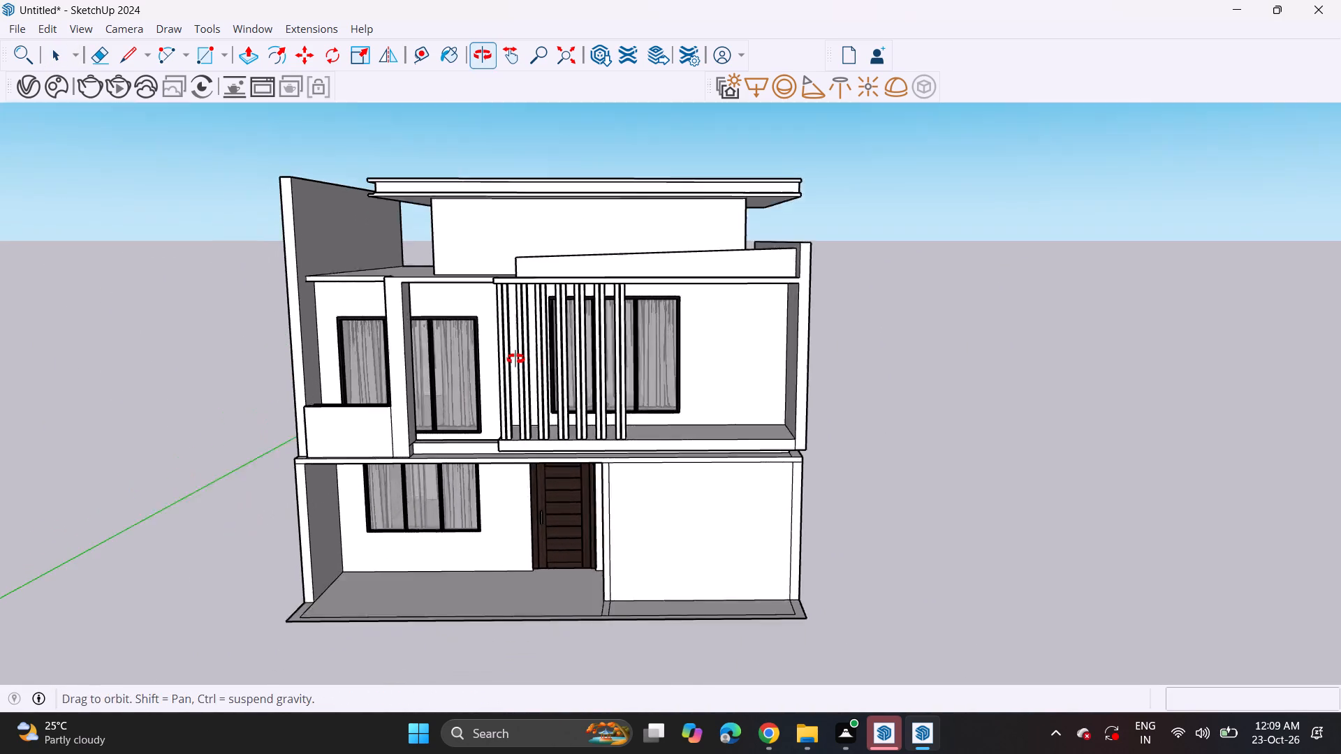
middle_click_drag(515, 359, 489, 357)
scroll(521, 389, "up", 4)
scroll(521, 389, "down", 3)
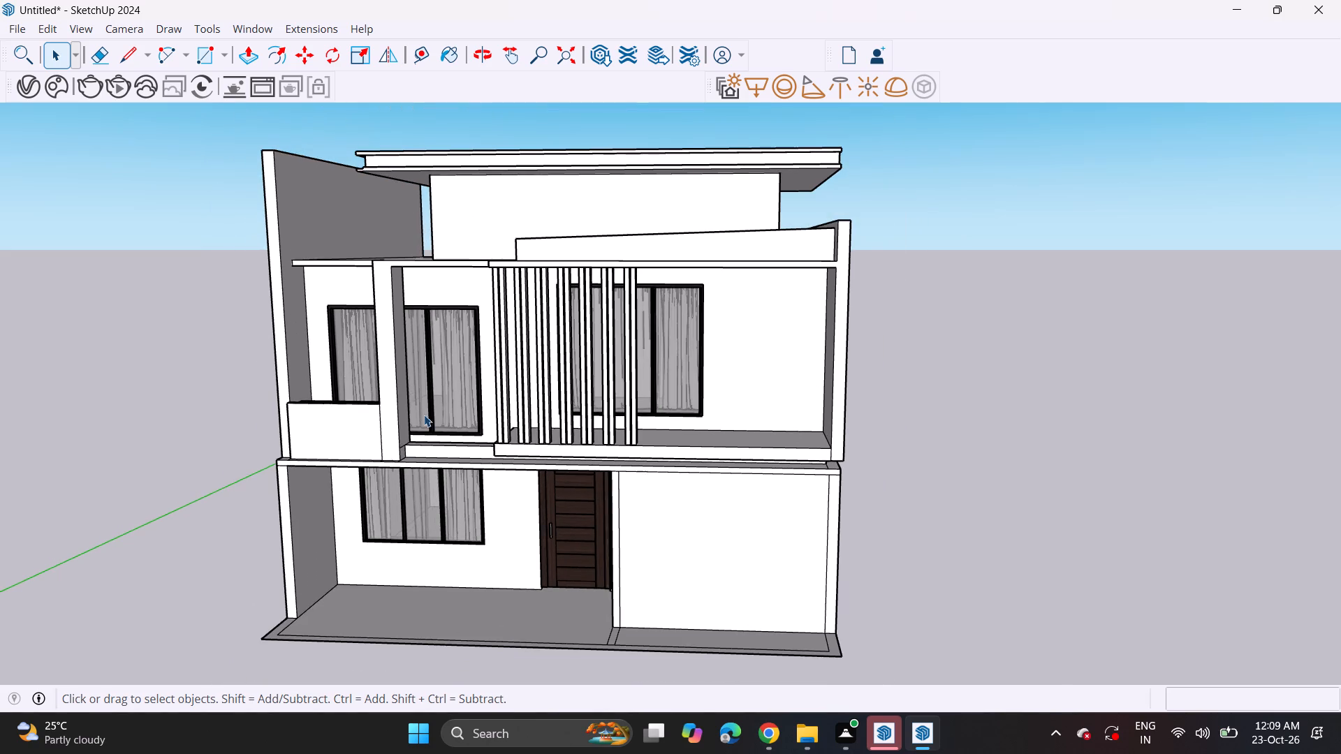
scroll(424, 415, "up", 4)
scroll(351, 468, "up", 4)
left_click(358, 453)
left_click(362, 452)
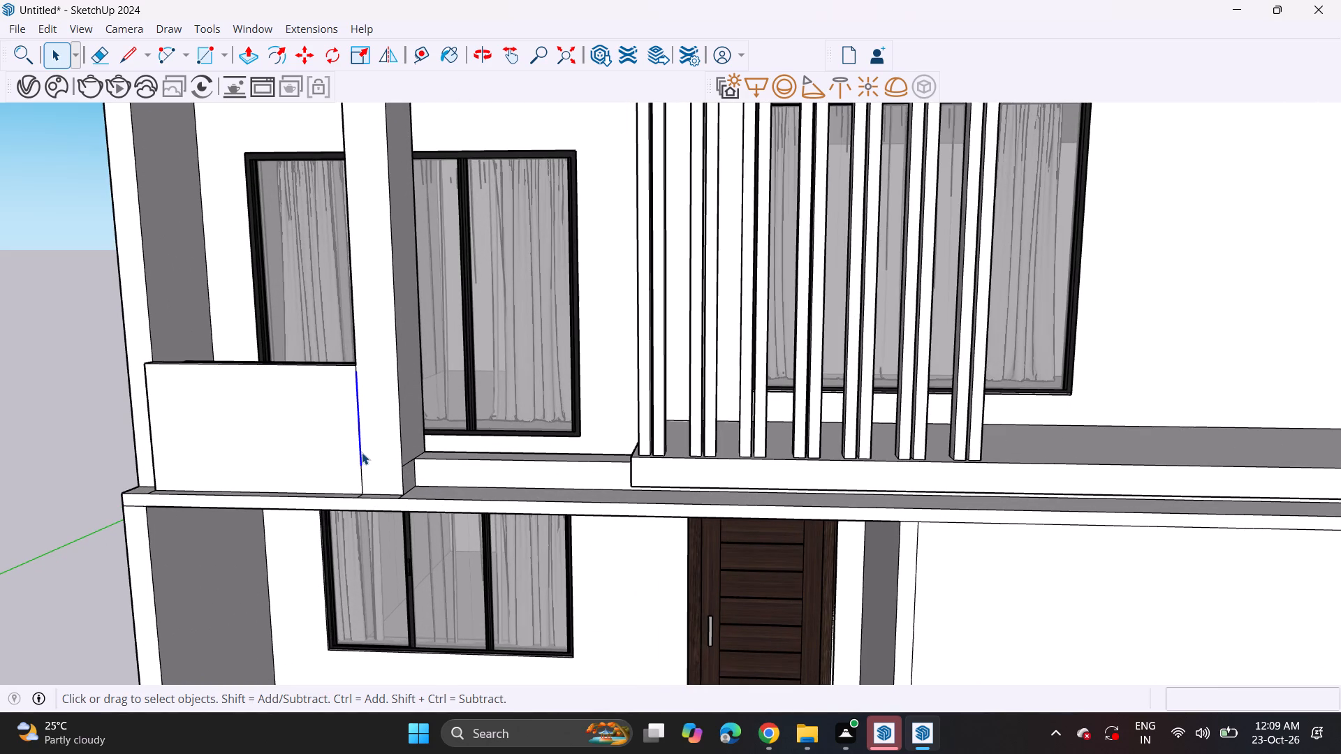
key("Delete")
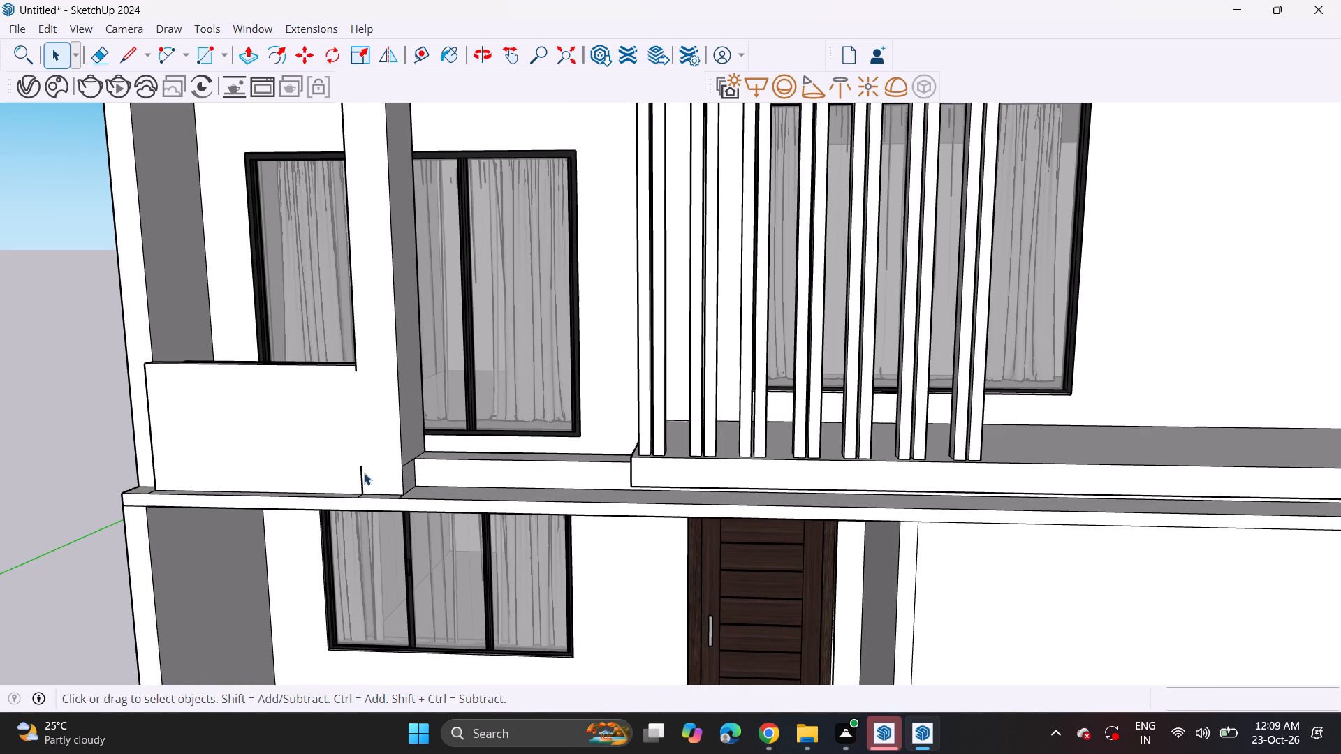
left_click(364, 473)
key("Delete")
left_click(355, 369)
key("Delete")
Push the merged front face of the balcony parapet and column back about 4 1/2".
middle_click_drag(204, 461, 402, 436)
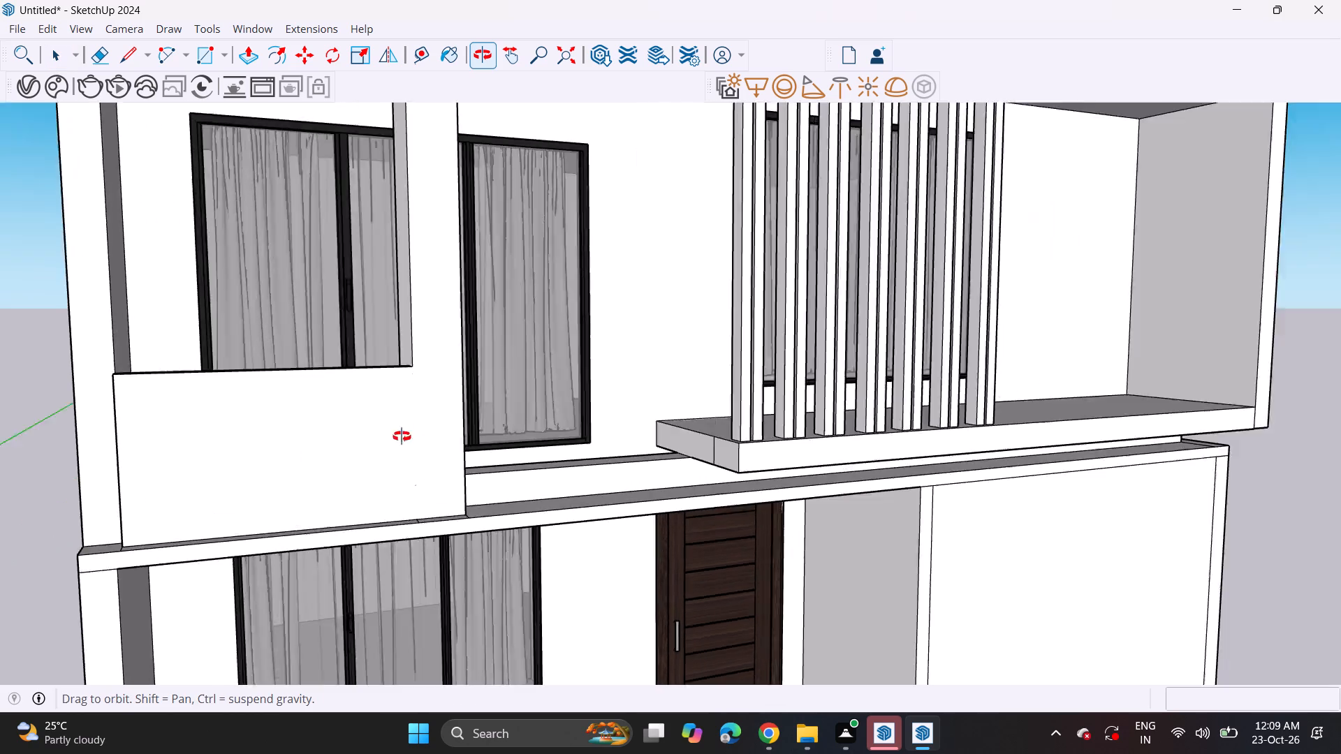
middle_click_drag(402, 436, 466, 512)
scroll(173, 476, "up", 1)
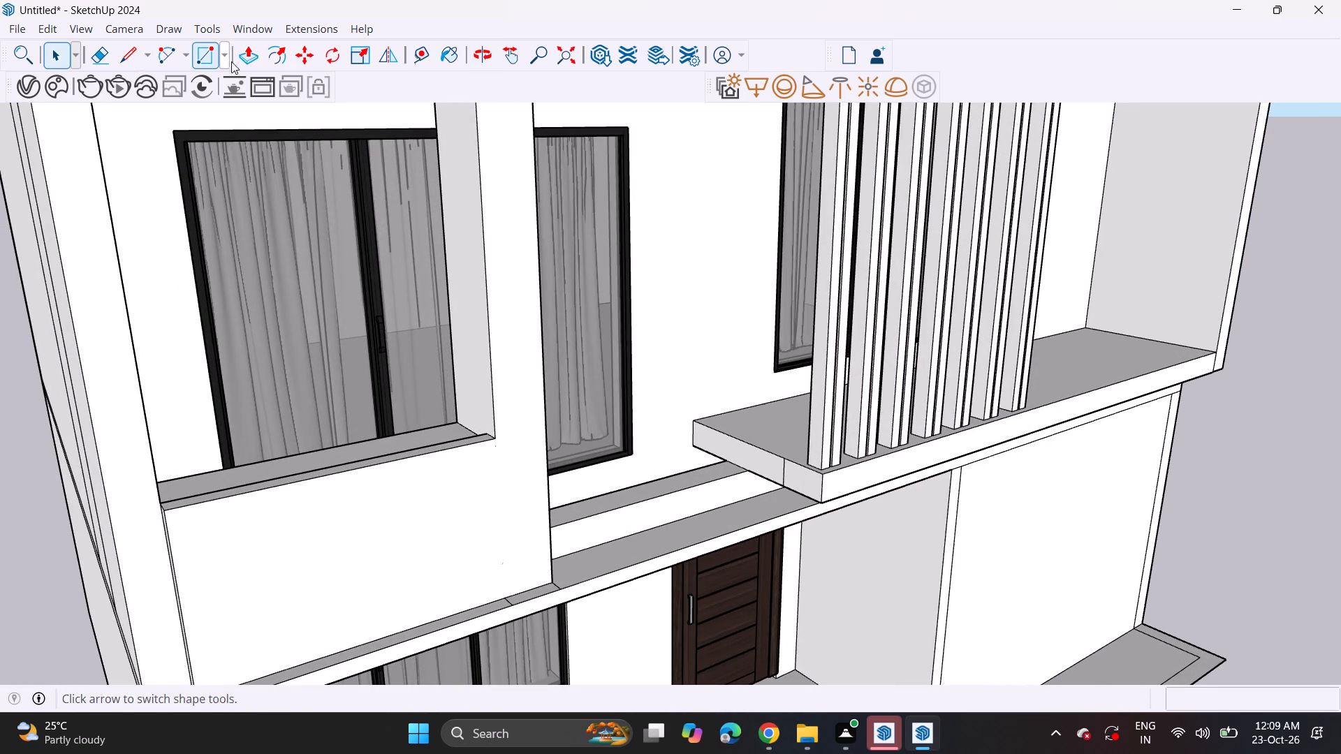
left_click(254, 52)
left_click(258, 551)
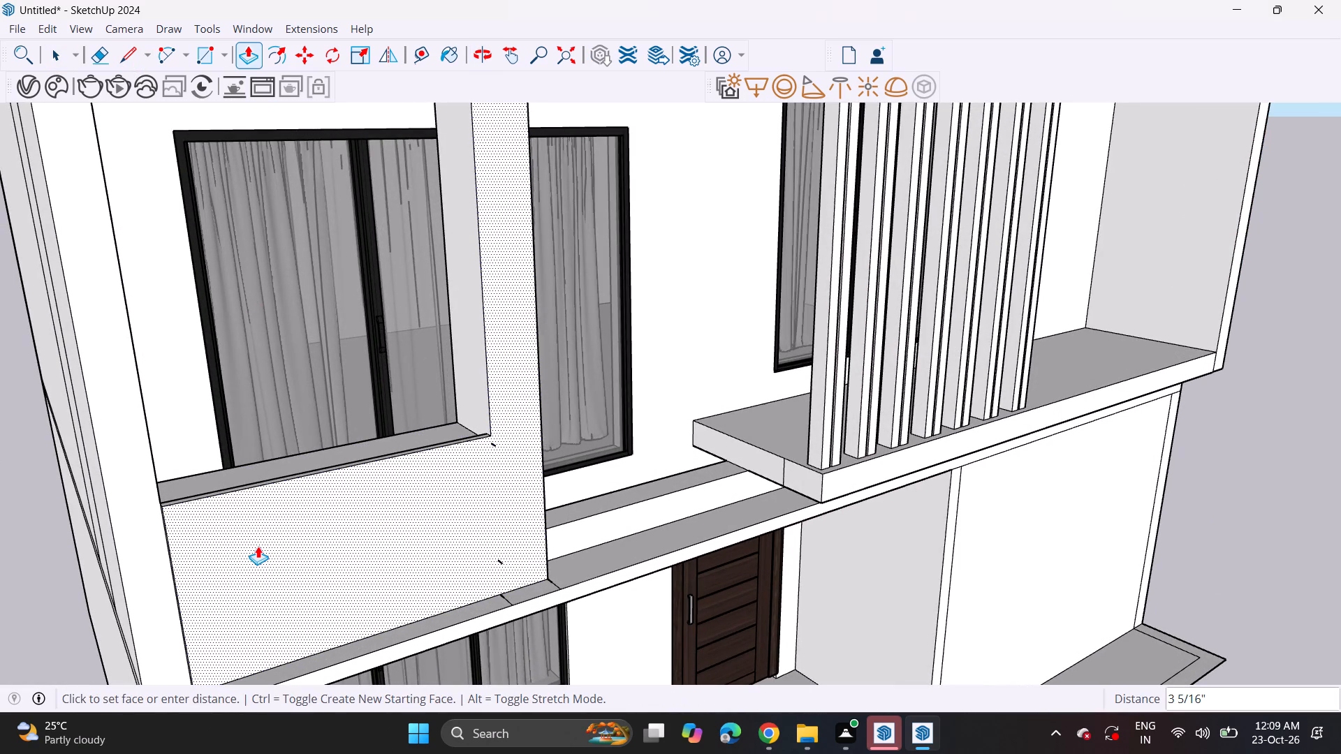
left_click(258, 545)
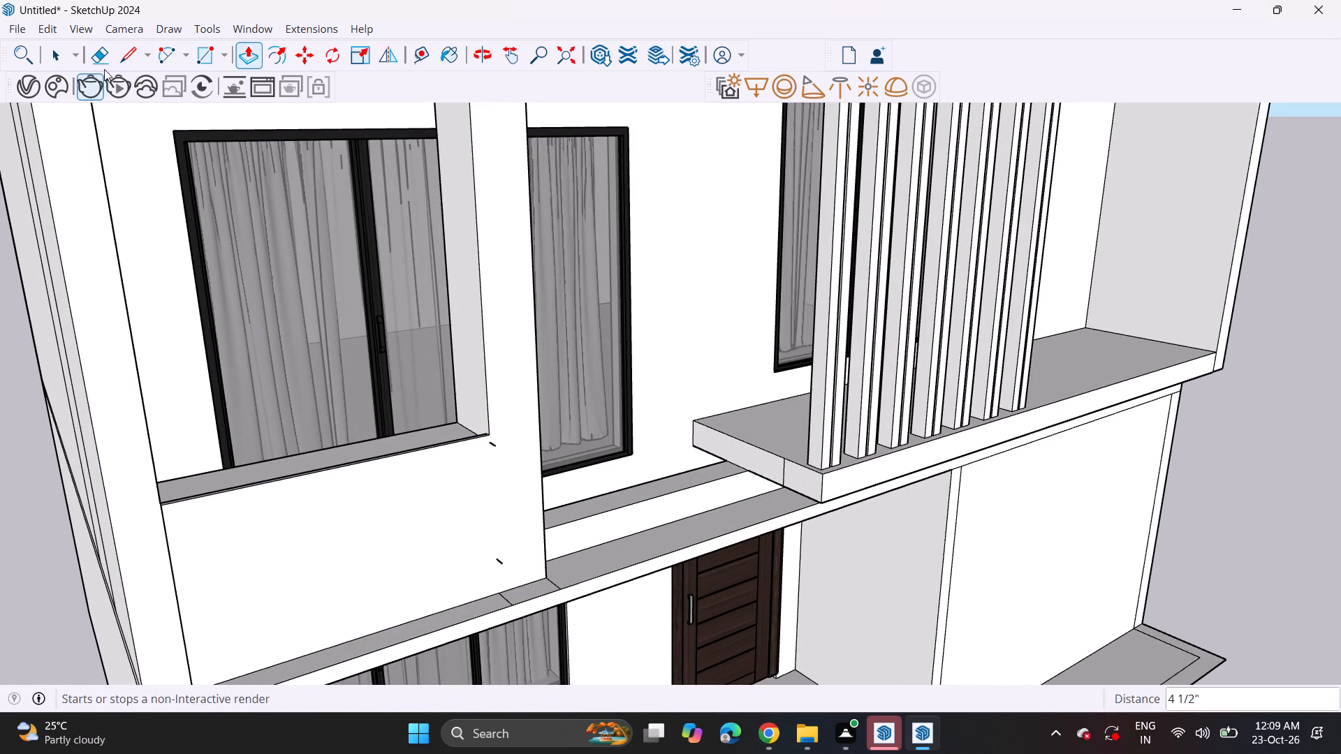
Erase the leftover edge fragments on the balcony parapet's face and on the slab ledge below it.
left_click(101, 57)
left_click(494, 445)
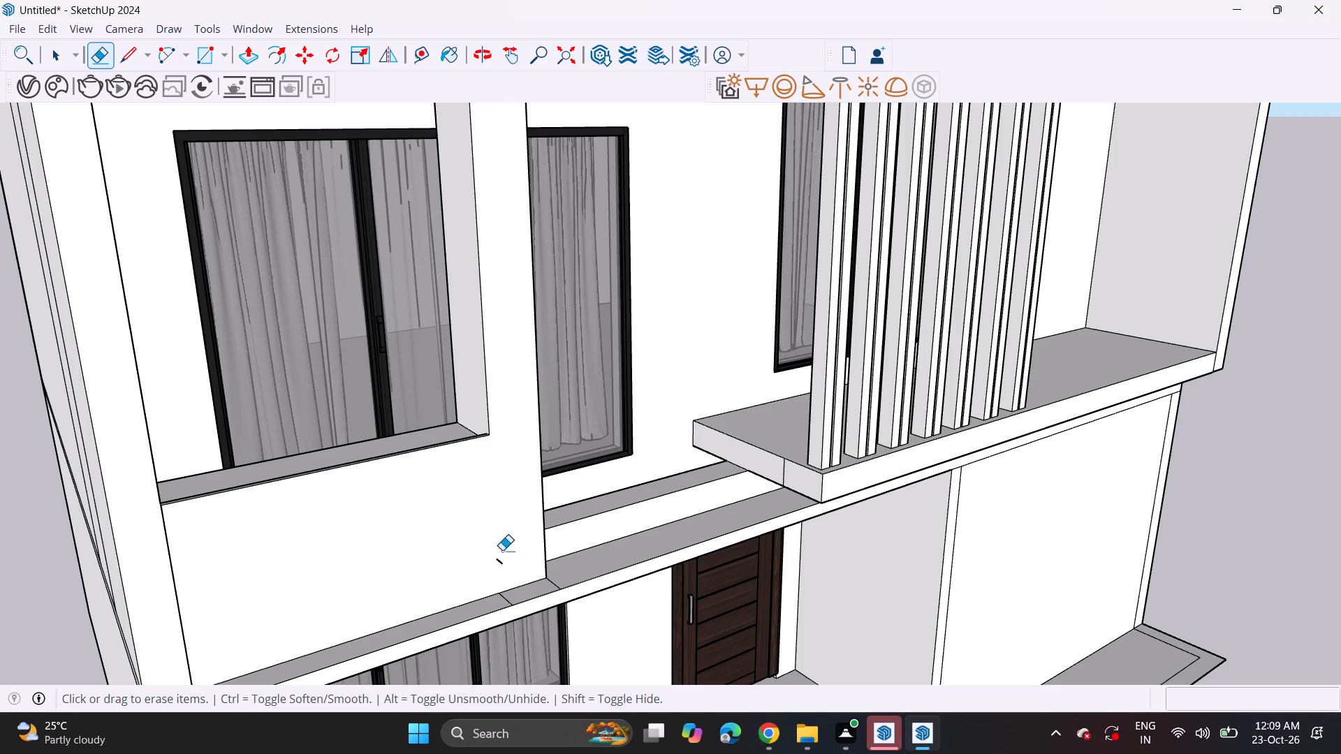
left_click(499, 563)
left_click(509, 600)
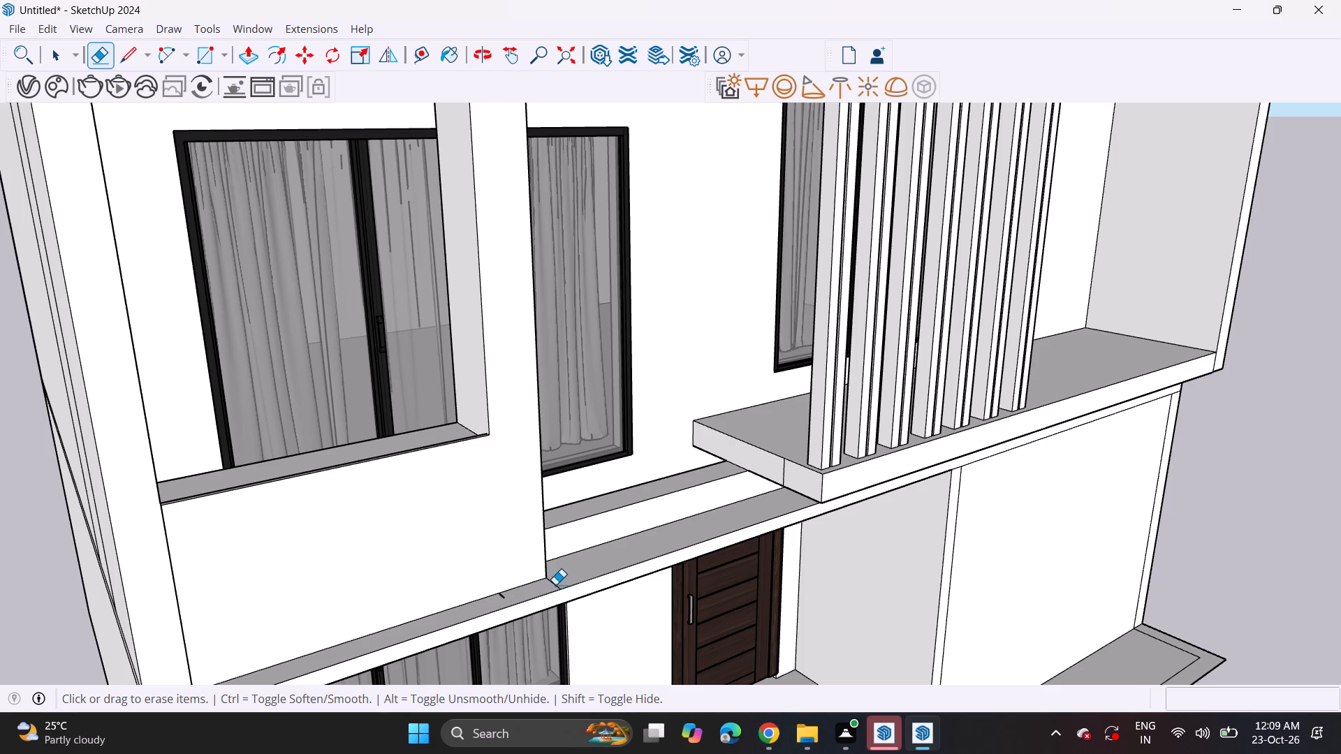
left_click(555, 584)
scroll(512, 602, "up", 6)
left_click(495, 595)
Erase the vertical edge running along the outer end of the blank ground-floor front wall.
scroll(504, 589, "down", 5)
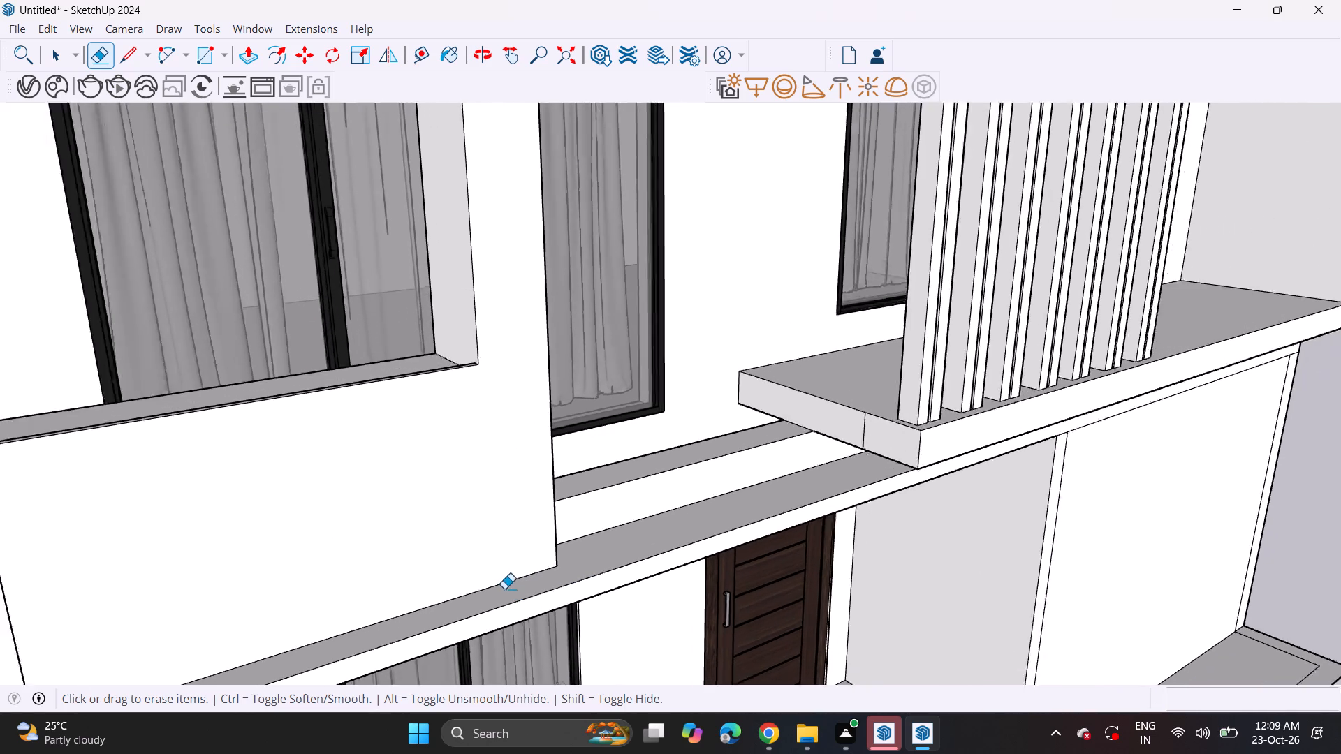
scroll(504, 589, "down", 8)
middle_click_drag(587, 540, 329, 394)
scroll(348, 394, "down", 5)
middle_click_drag(395, 398, 430, 408)
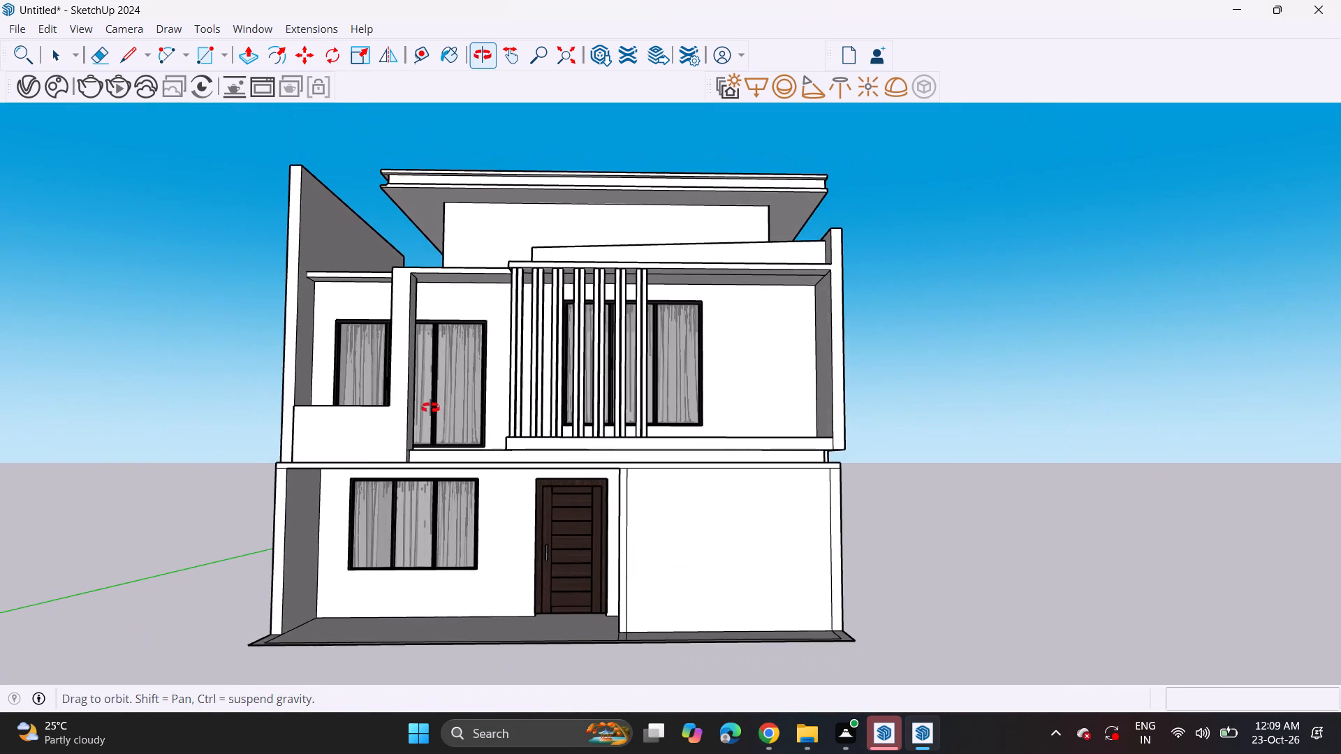
middle_click_drag(430, 408, 428, 408)
scroll(814, 494, "up", 3)
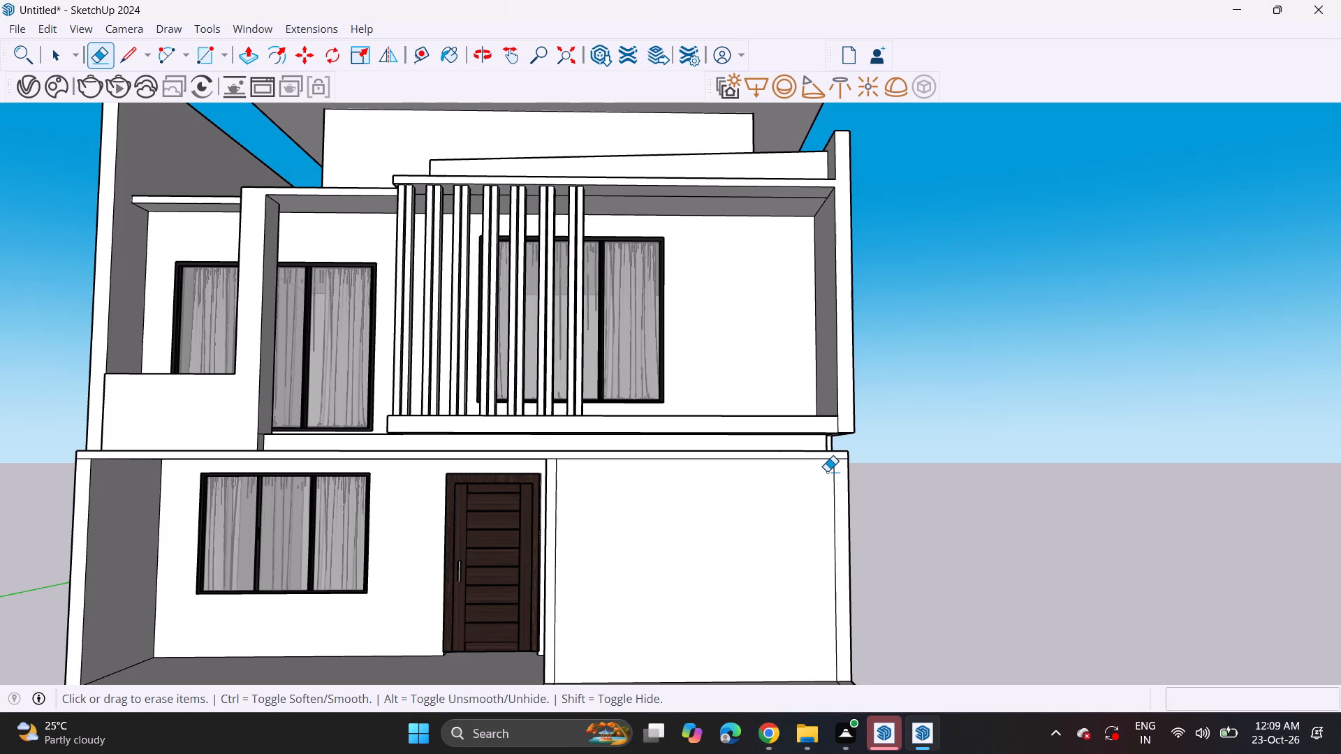
scroll(823, 471, "down", 7)
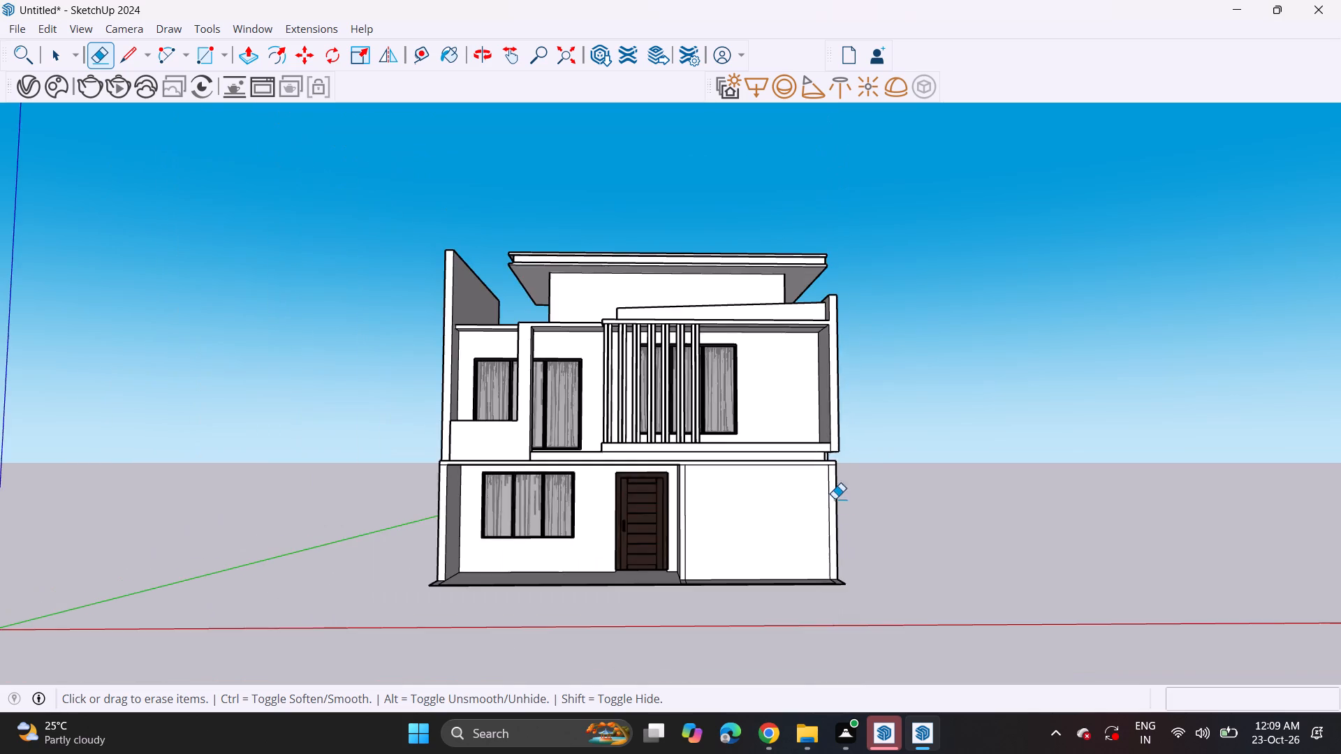
scroll(843, 513, "up", 6)
left_click(819, 482)
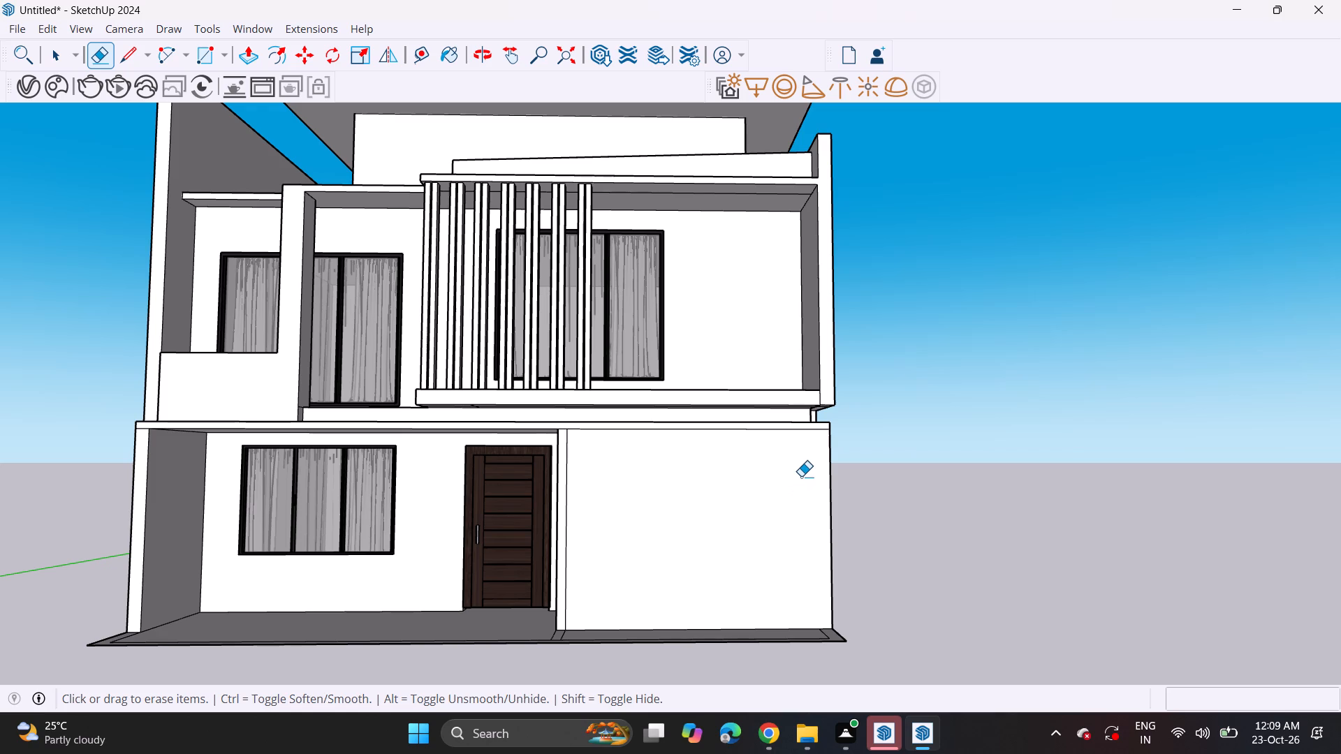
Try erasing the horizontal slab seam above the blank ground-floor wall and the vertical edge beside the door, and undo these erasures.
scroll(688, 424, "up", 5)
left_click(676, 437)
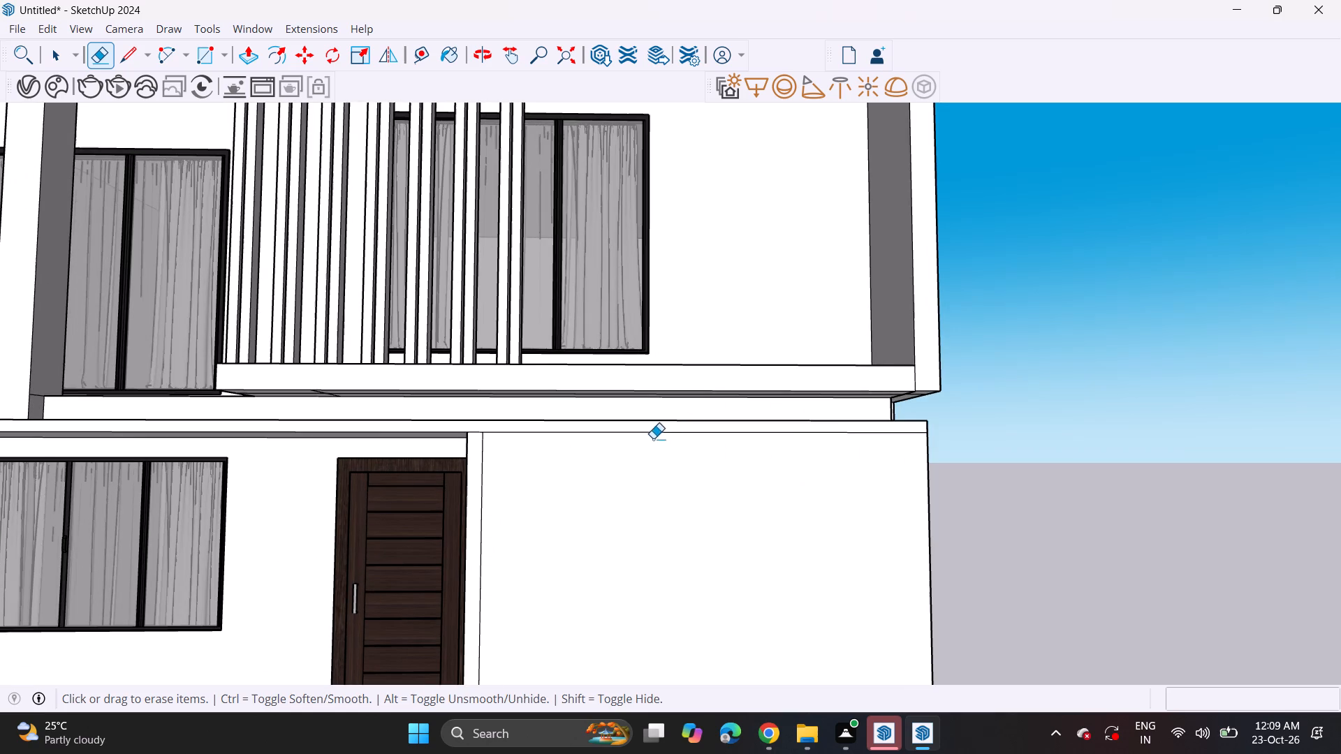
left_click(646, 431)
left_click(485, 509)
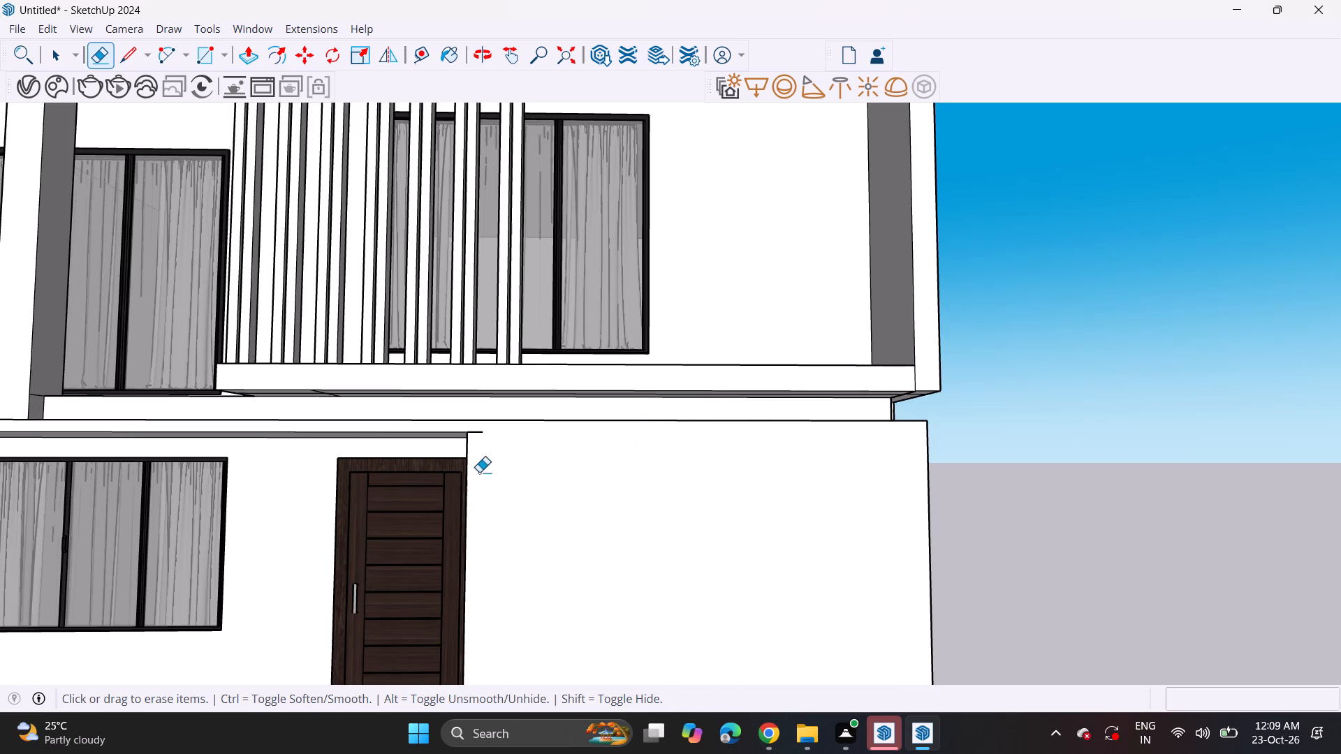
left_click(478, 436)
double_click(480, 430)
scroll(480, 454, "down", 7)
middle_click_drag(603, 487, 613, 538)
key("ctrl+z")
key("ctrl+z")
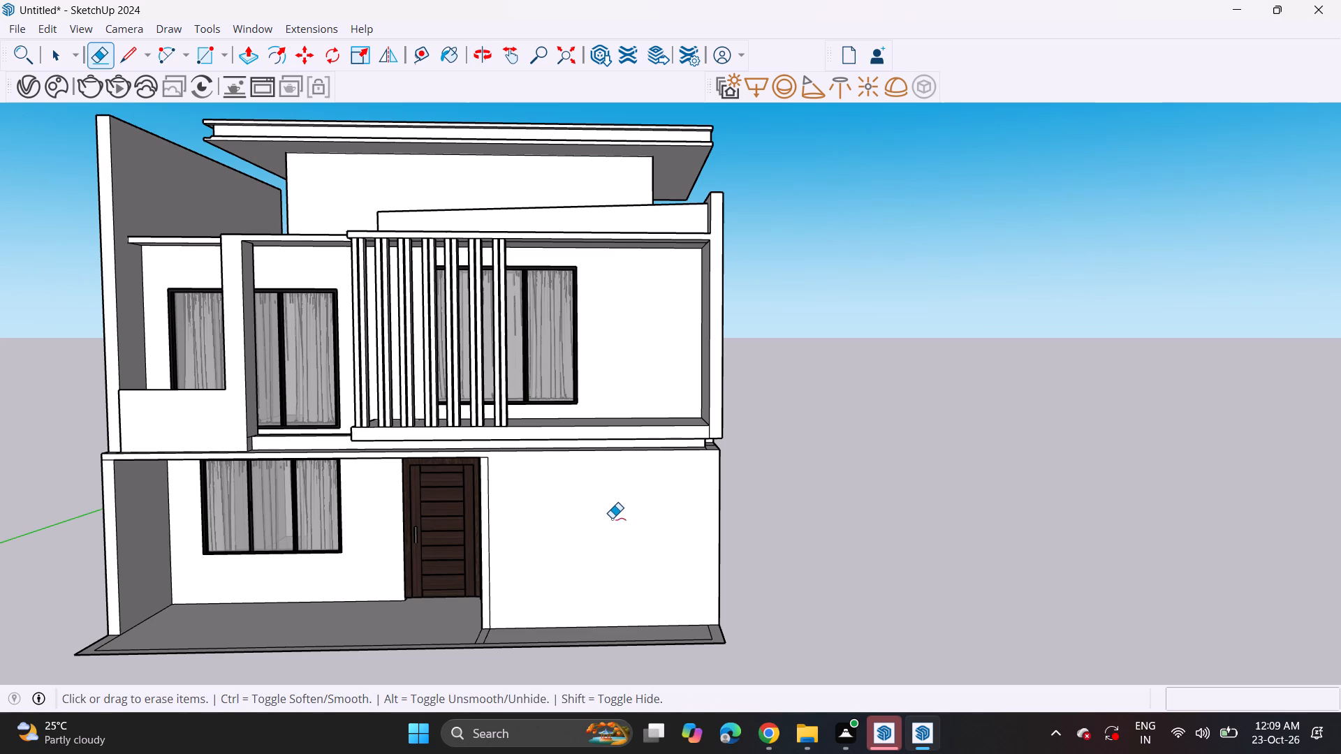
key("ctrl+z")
Pull the narrow front face of the slab between the two floors outward about 3' 8" to form a canopy.
left_click(244, 45)
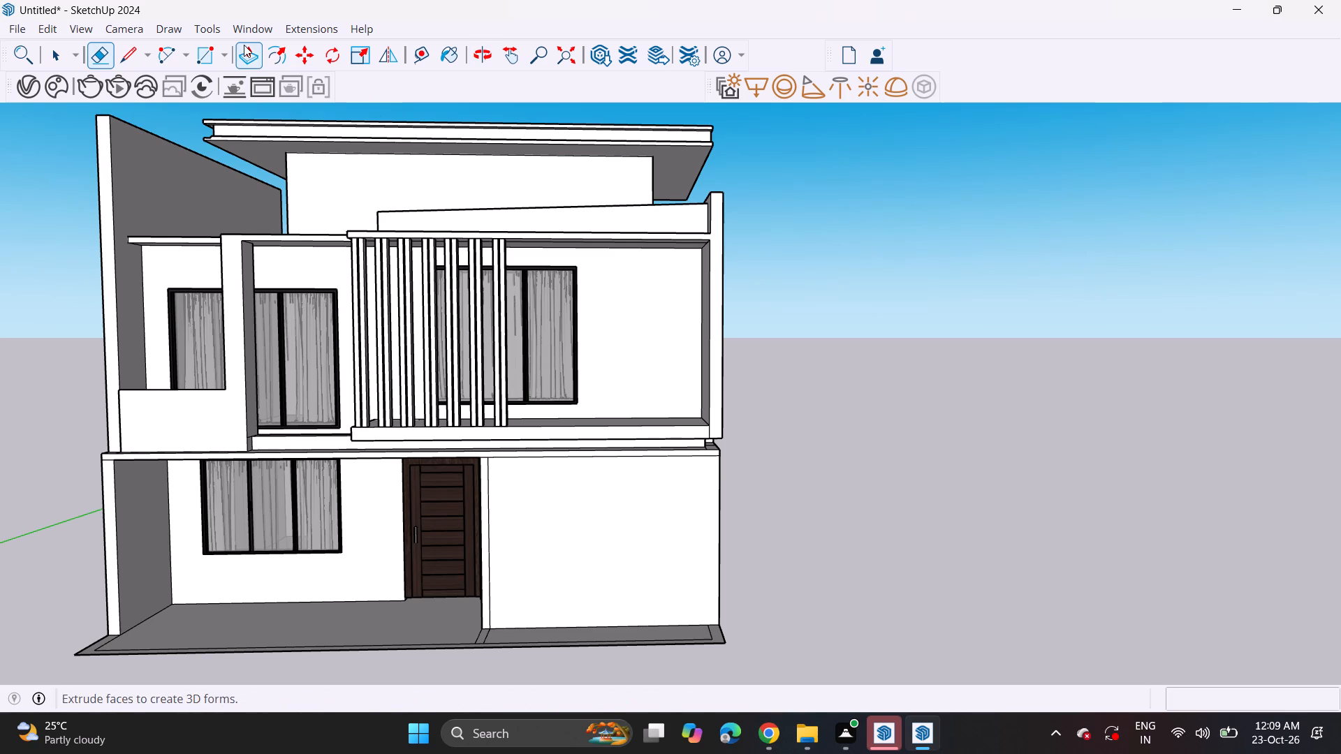
scroll(196, 496, "up", 5)
left_click(263, 434)
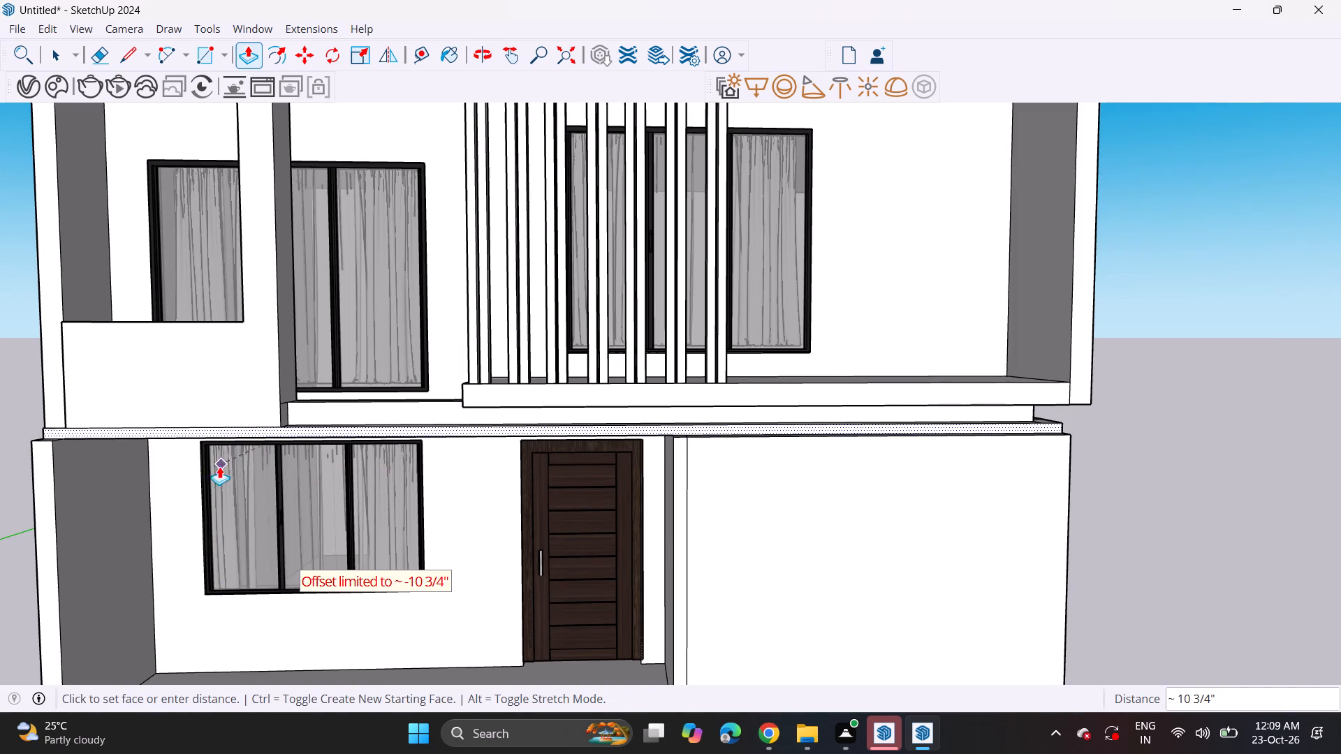
scroll(230, 484, "down", 6)
middle_click_drag(501, 515, 129, 484)
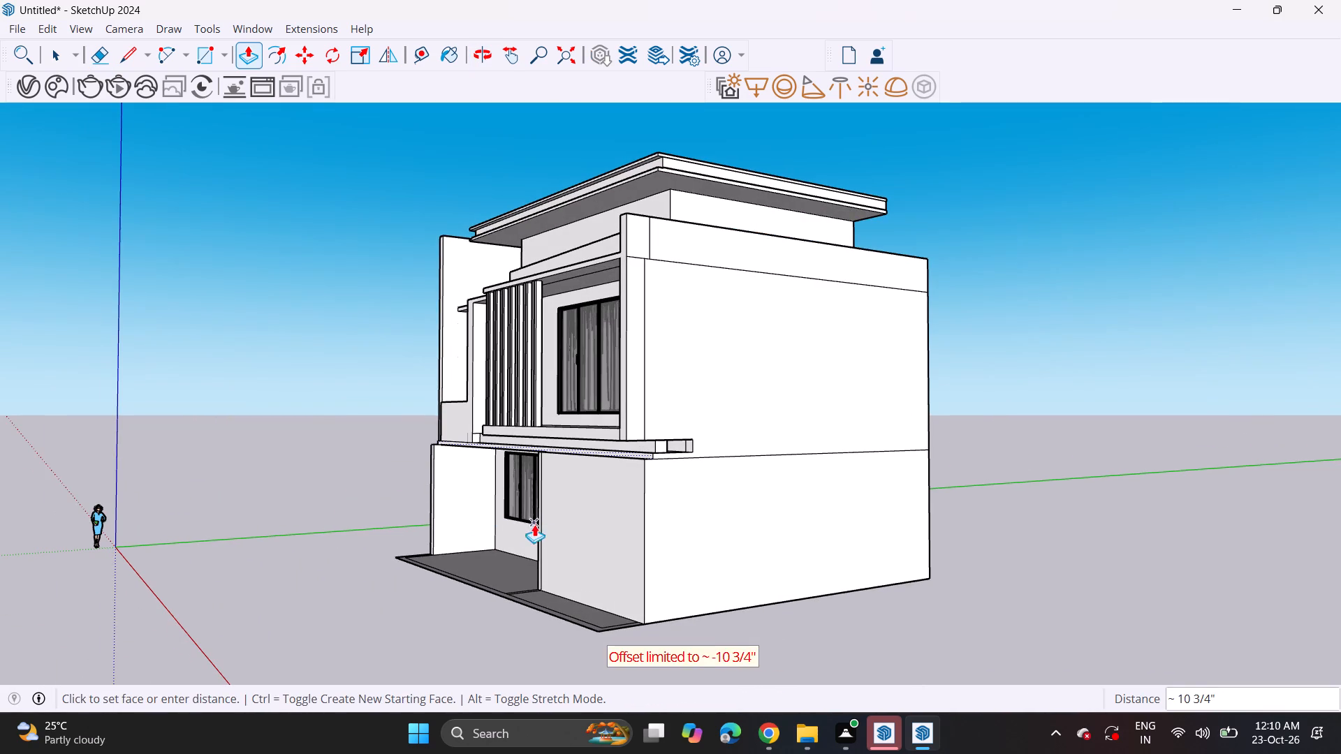
scroll(617, 459, "up", 5)
left_click(587, 468)
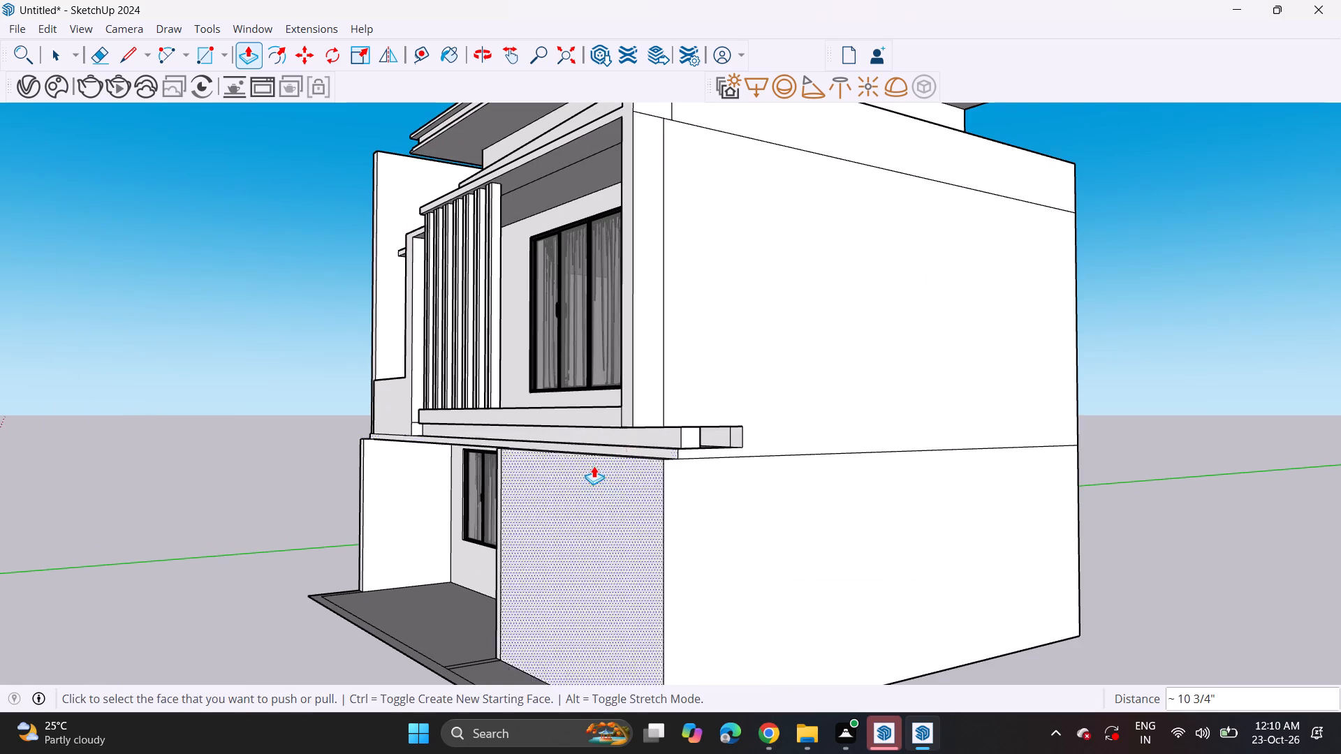
left_click(626, 451)
left_click(620, 452)
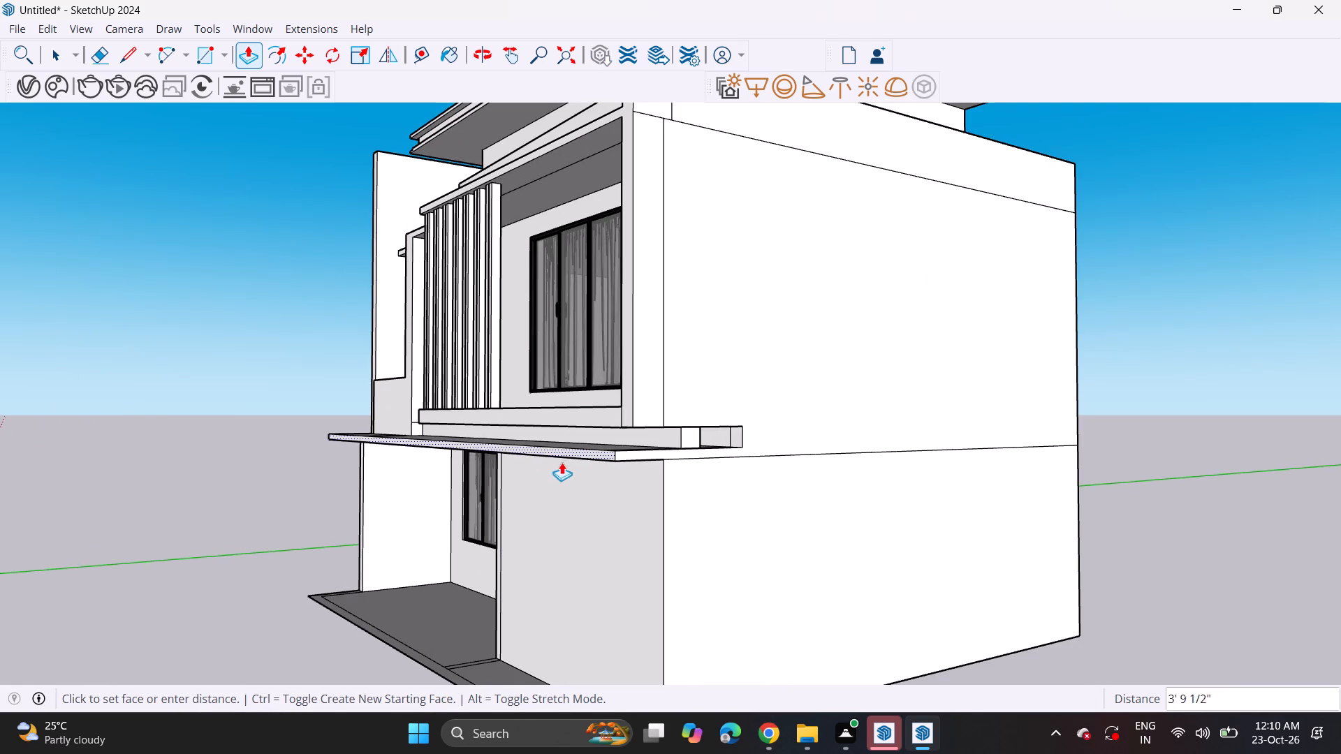
left_click(562, 460)
Pull the canopy's underside above the blank ground-floor wall down about 1' 2 1/4".
middle_click_drag(637, 450, 726, 480)
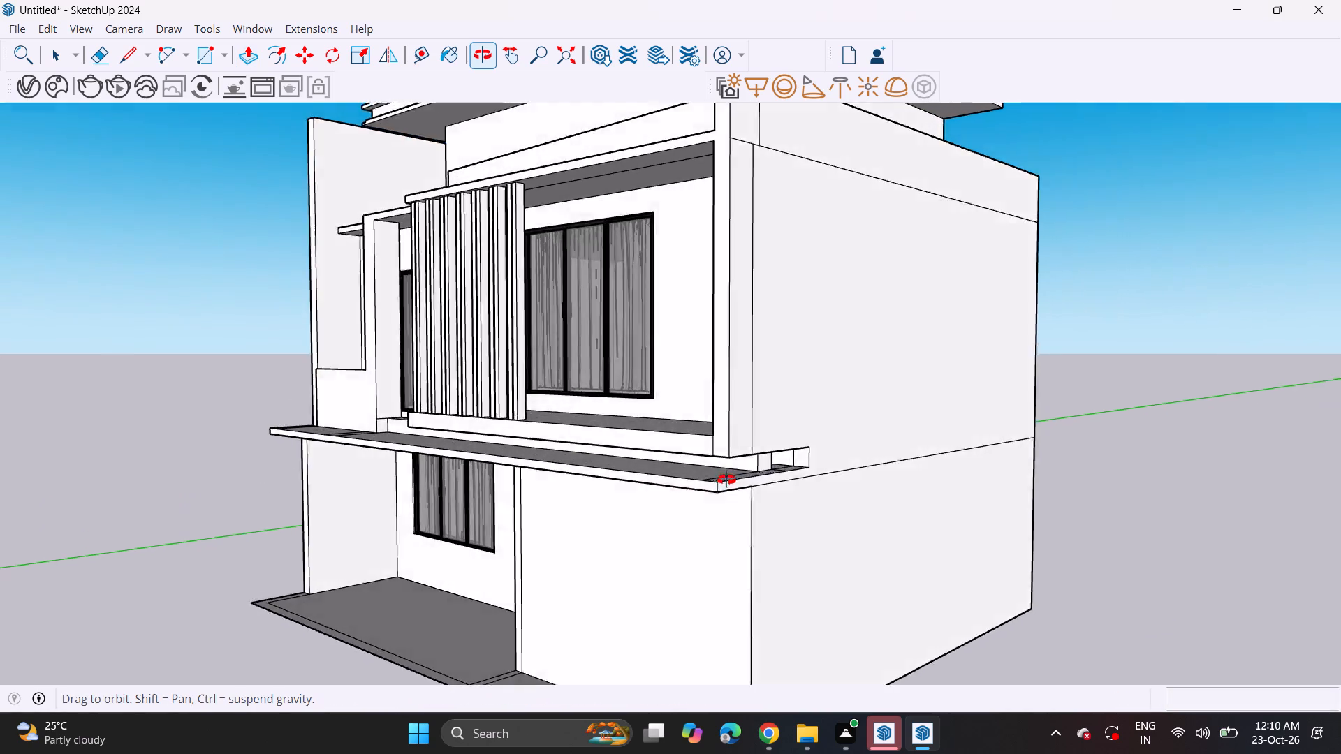
middle_click_drag(726, 480, 654, 347)
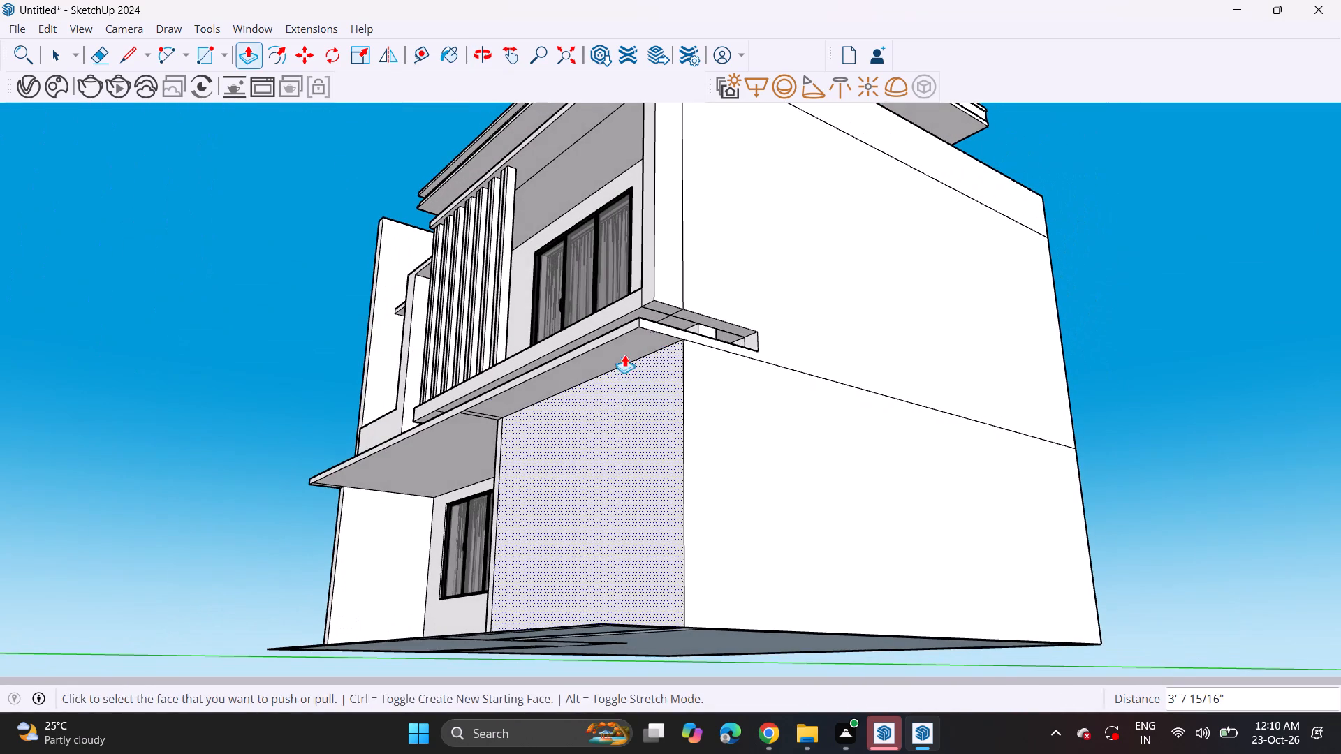
left_click(618, 347)
left_click(614, 369)
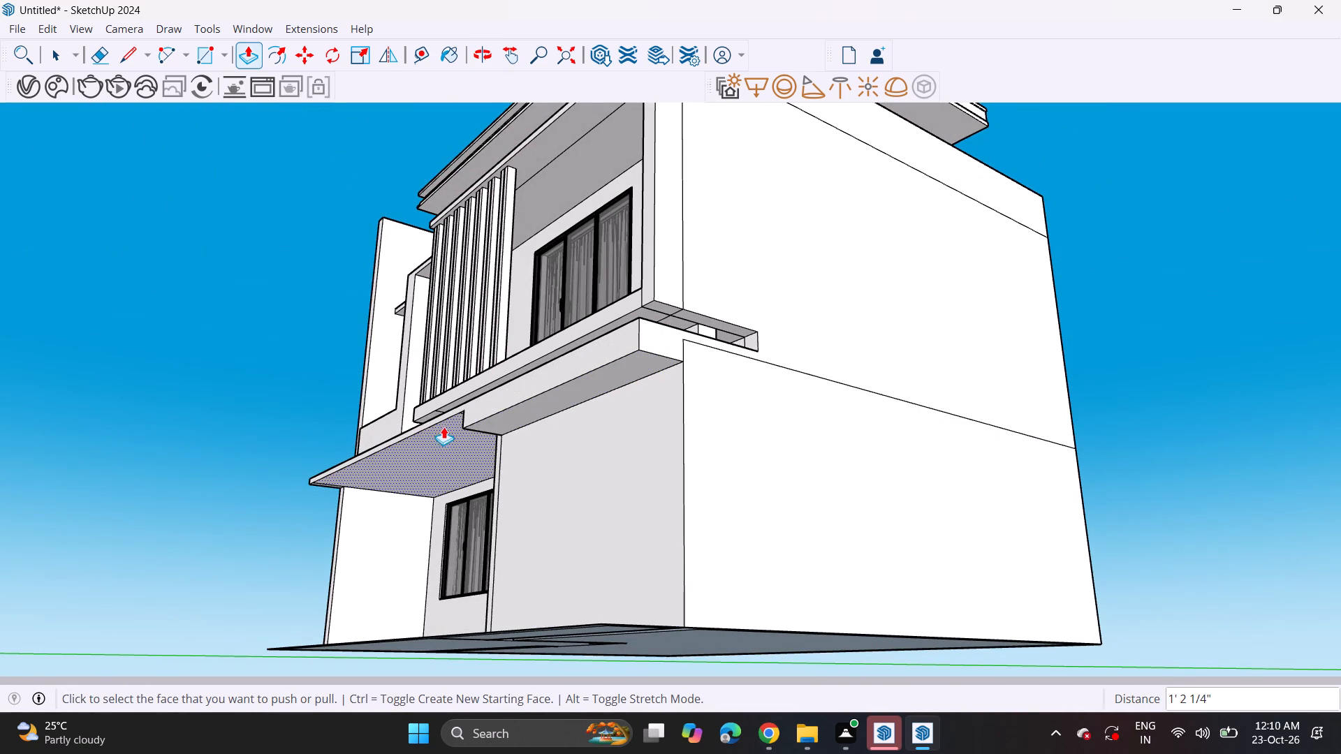
Repeat the 1' 2 1/4" downward pull on the remaining canopy undersides over the porch, the dividing wall and the far side wall.
middle_click_drag(455, 427, 725, 478)
double_click(622, 435)
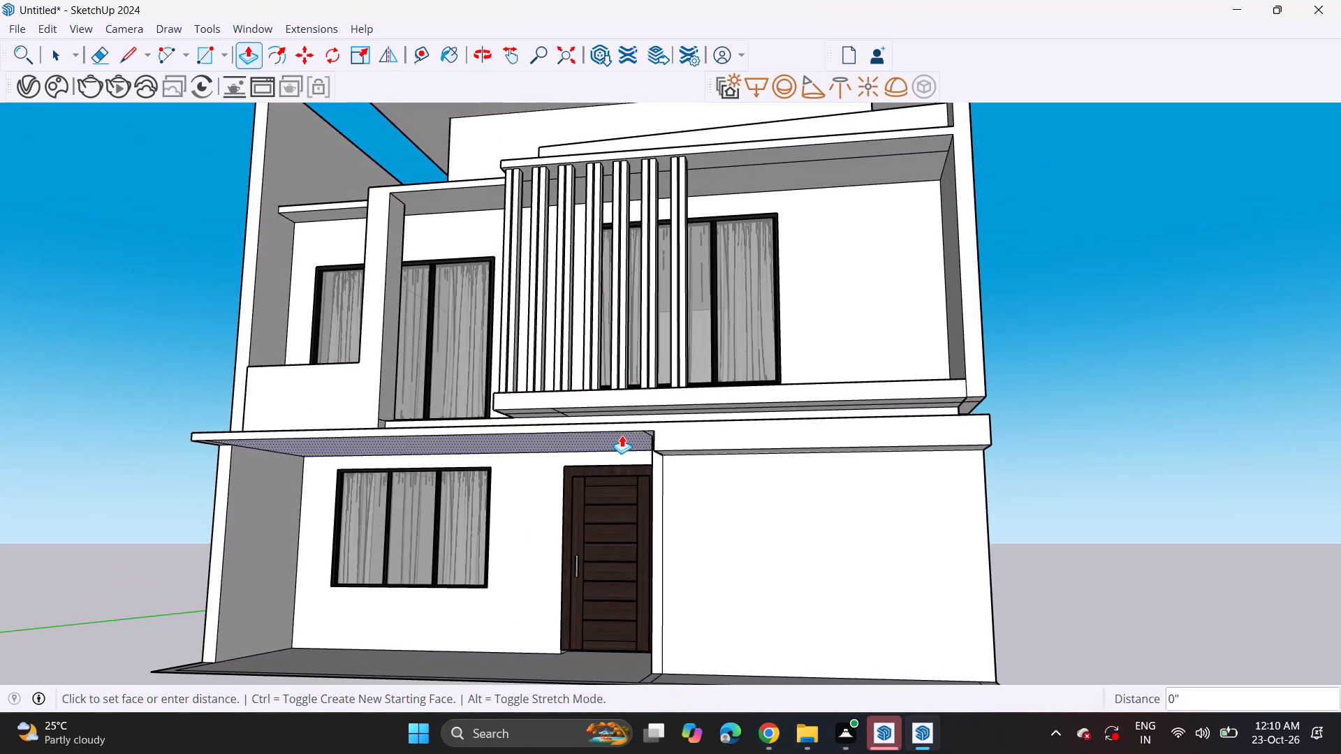
middle_click_drag(670, 440, 724, 374)
scroll(674, 434, "up", 6)
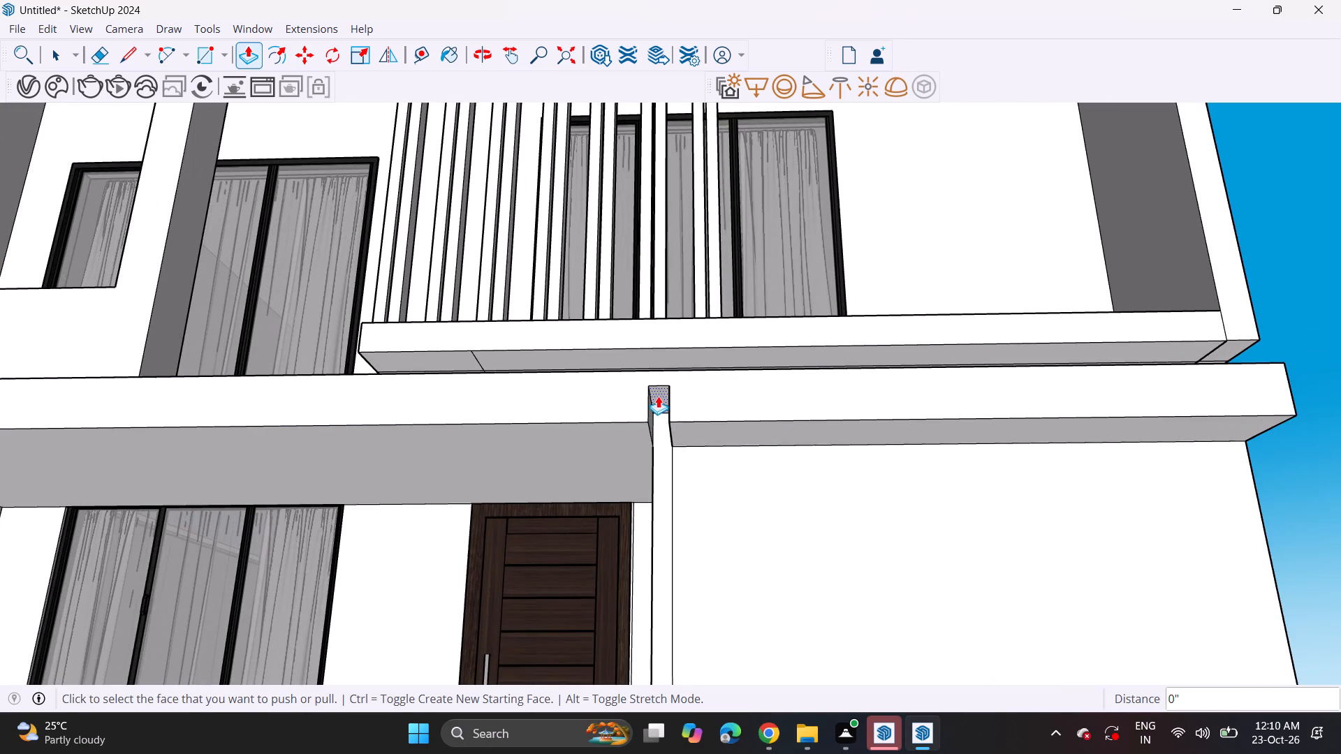
double_click(658, 396)
middle_click_drag(638, 403, 640, 461)
scroll(547, 461, "down", 8)
middle_click_drag(91, 427, 400, 415)
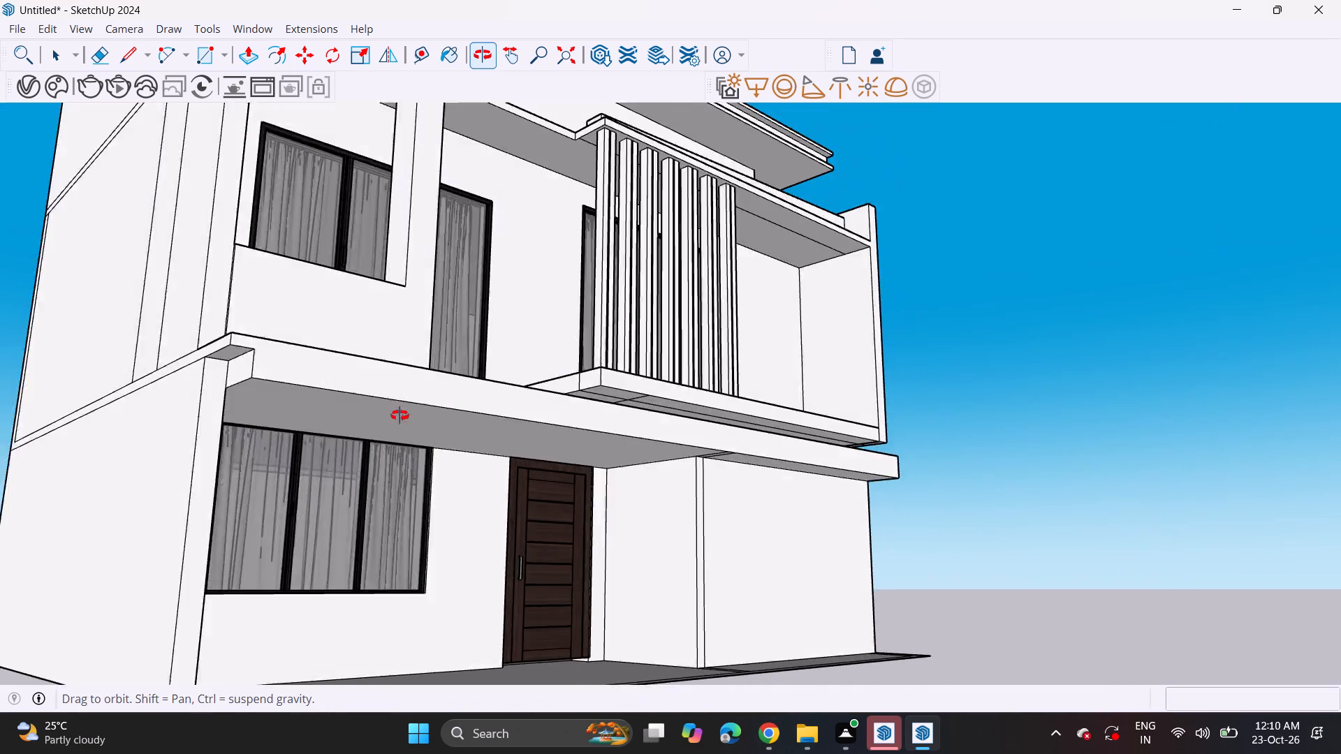
middle_click_drag(400, 415, 454, 433)
double_click(336, 381)
Draw a horizontal line across the full width of the canopy's front face, just below its top edge.
middle_click_drag(433, 401, 81, 453)
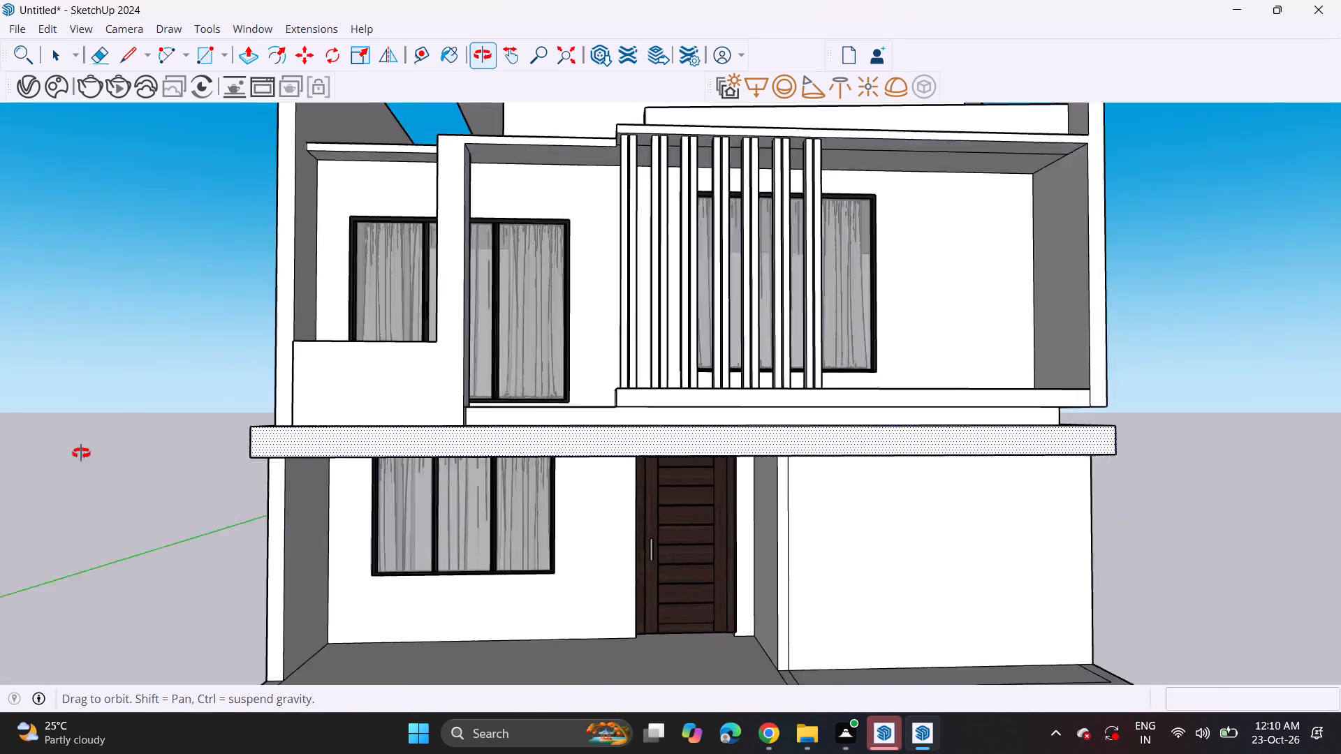
middle_click_drag(81, 453, 52, 429)
scroll(53, 438, "up", 1)
scroll(225, 450, "down", 3)
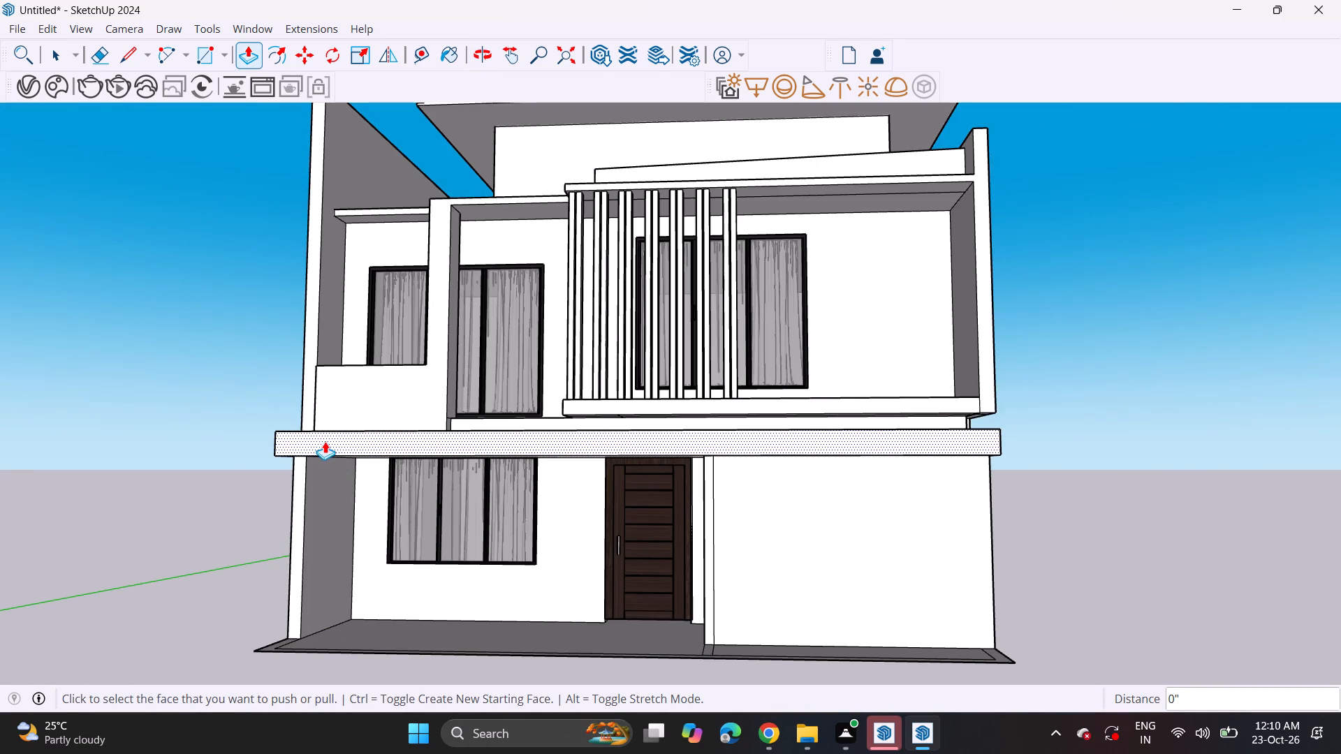
middle_click_drag(325, 436, 345, 461)
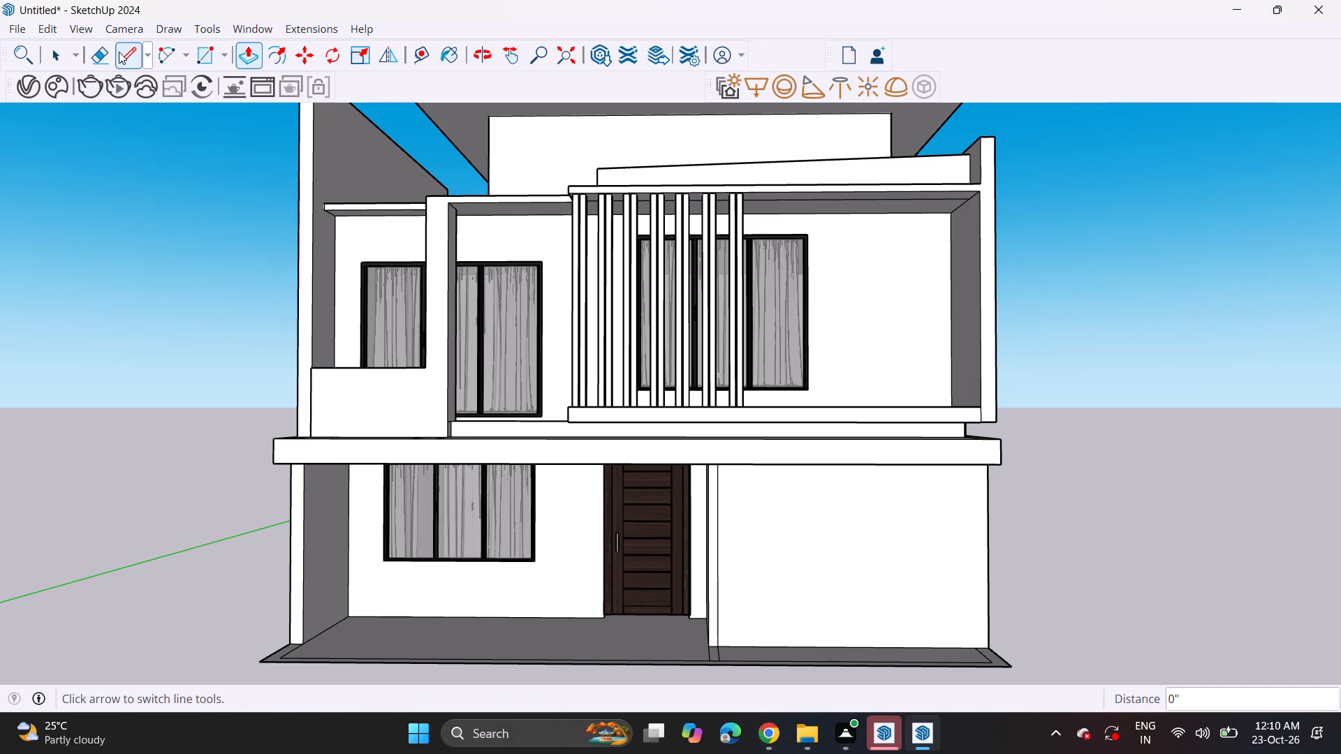
left_click(124, 49)
scroll(237, 445, "up", 5)
left_click(293, 443)
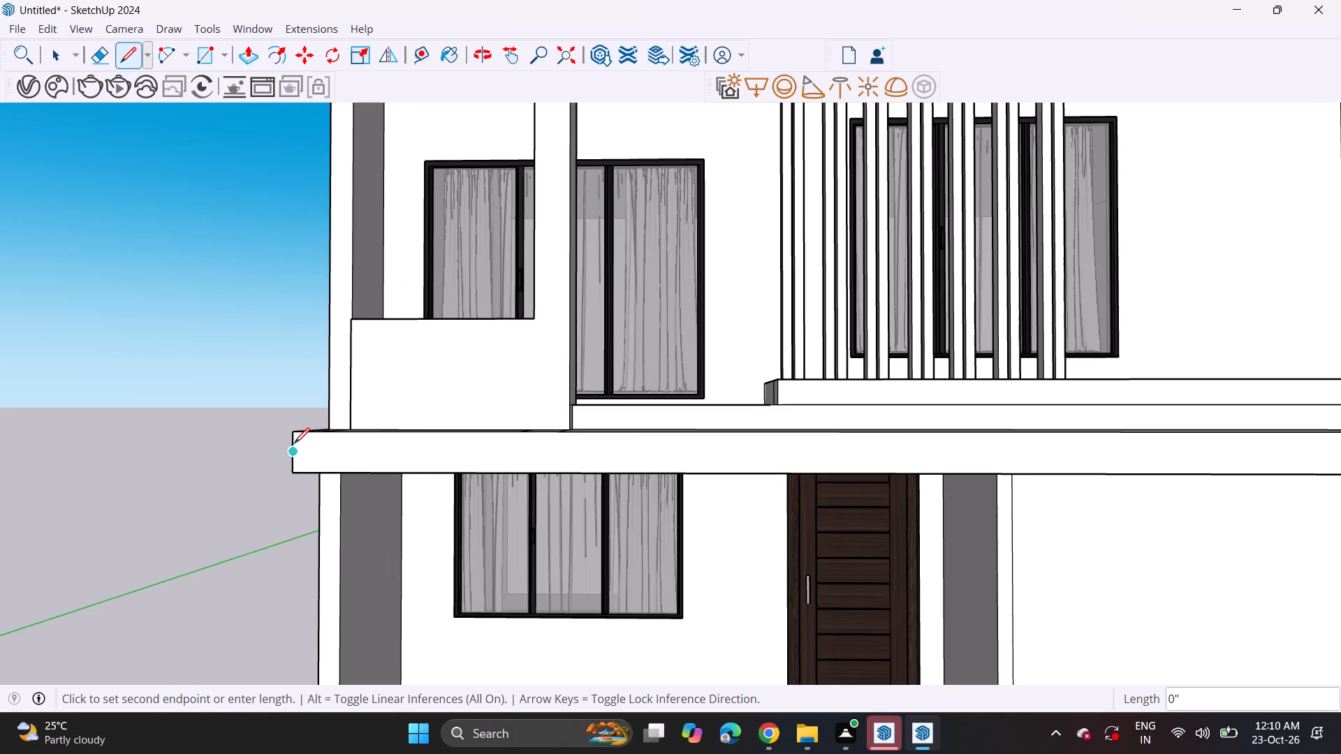
scroll(293, 444, "up", 5)
left_click(292, 440)
scroll(319, 454, "down", 6)
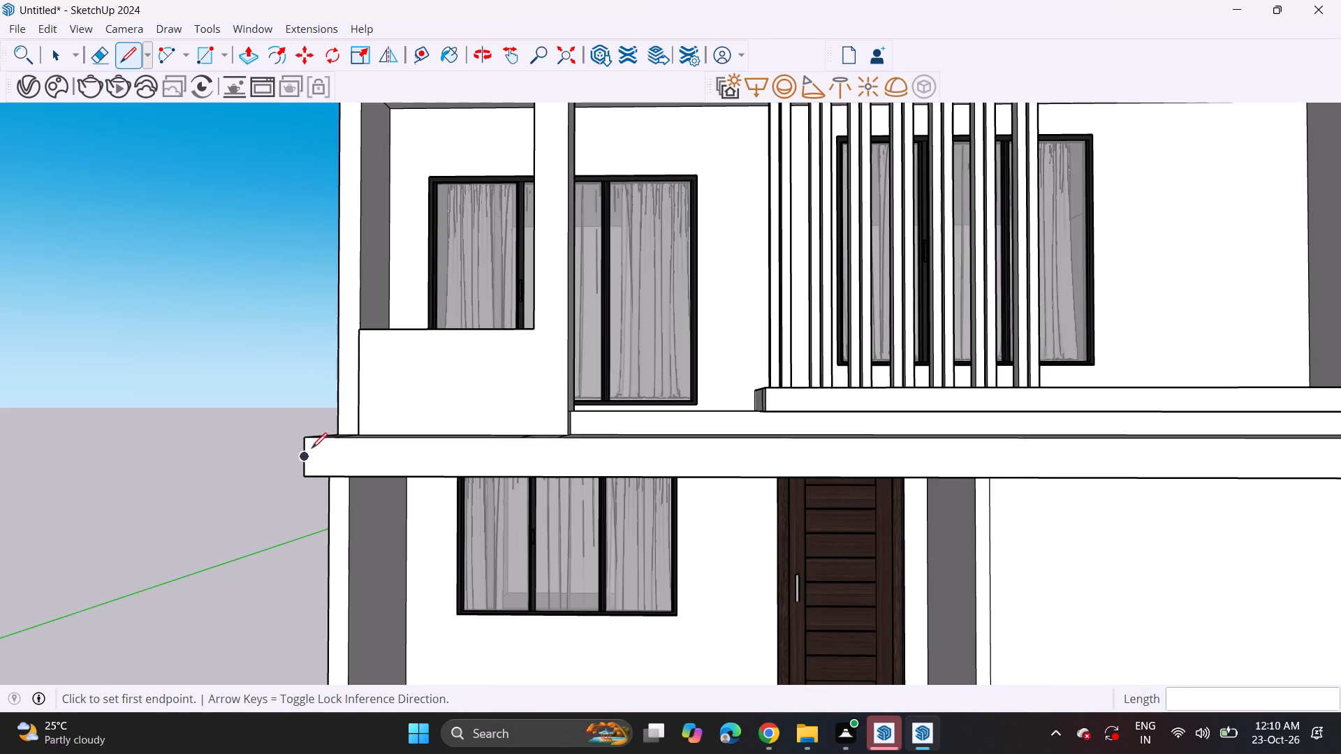
left_click(305, 448)
scroll(358, 461, "down", 6)
middle_click_drag(381, 463, 99, 434)
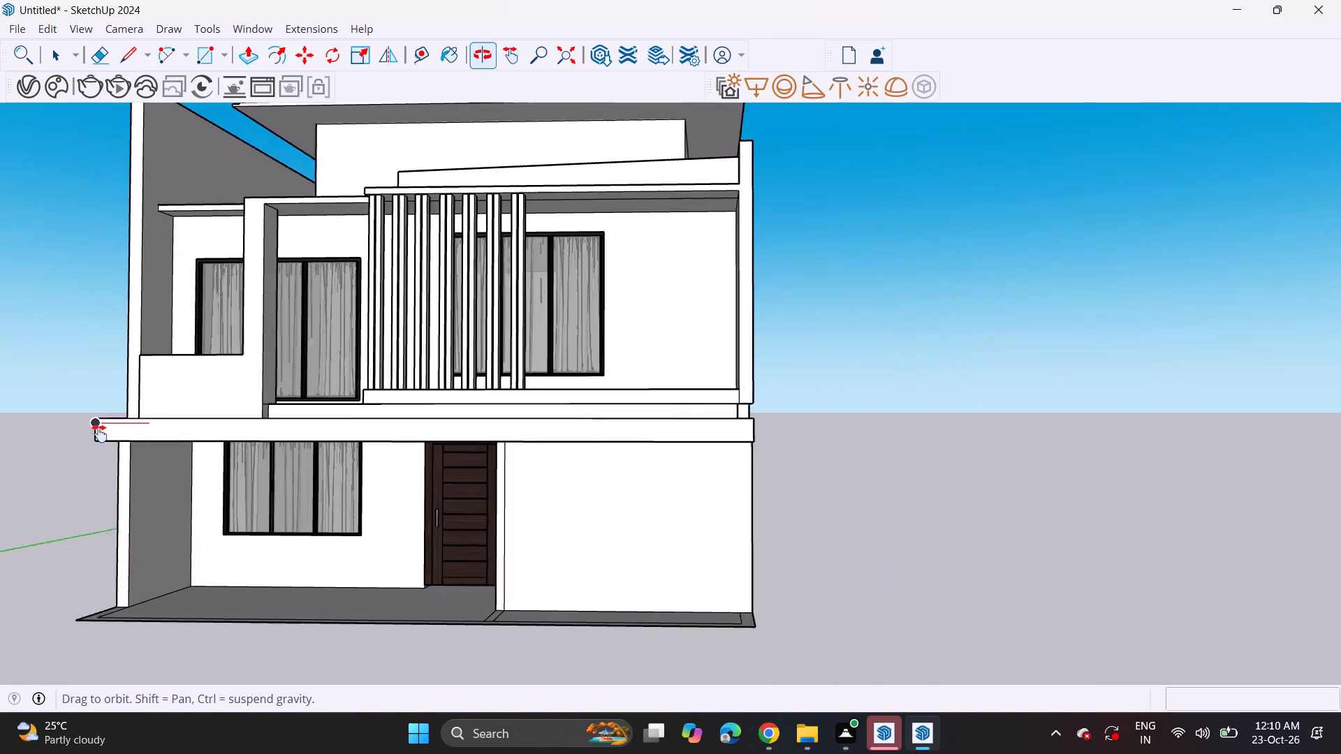
middle_click_drag(99, 434, 30, 434)
scroll(628, 423, "up", 7)
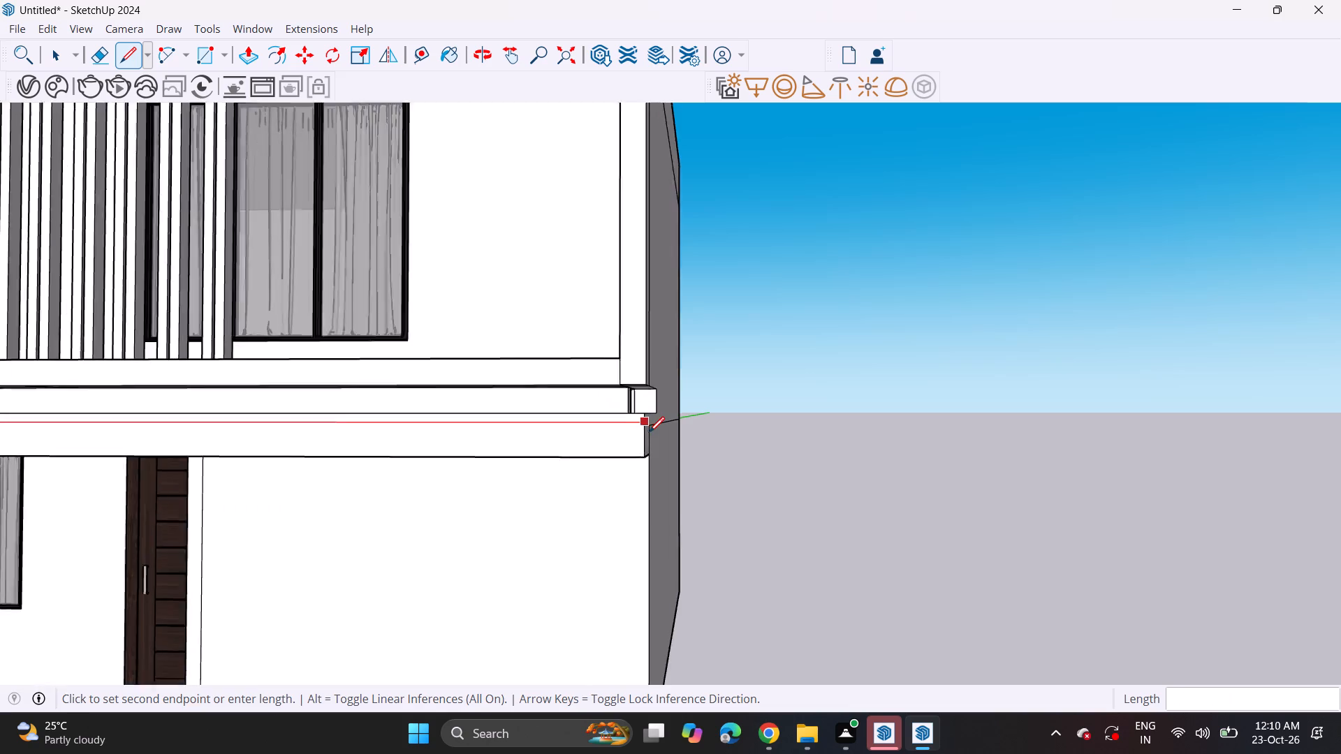
scroll(649, 432, "up", 3)
left_click(642, 419)
Pull the thin top strip of the canopy's front face outward about 6 1/16" to form a projecting lip.
scroll(588, 415, "down", 7)
middle_click_drag(446, 393, 305, 457)
left_click(249, 57)
scroll(409, 539, "up", 5)
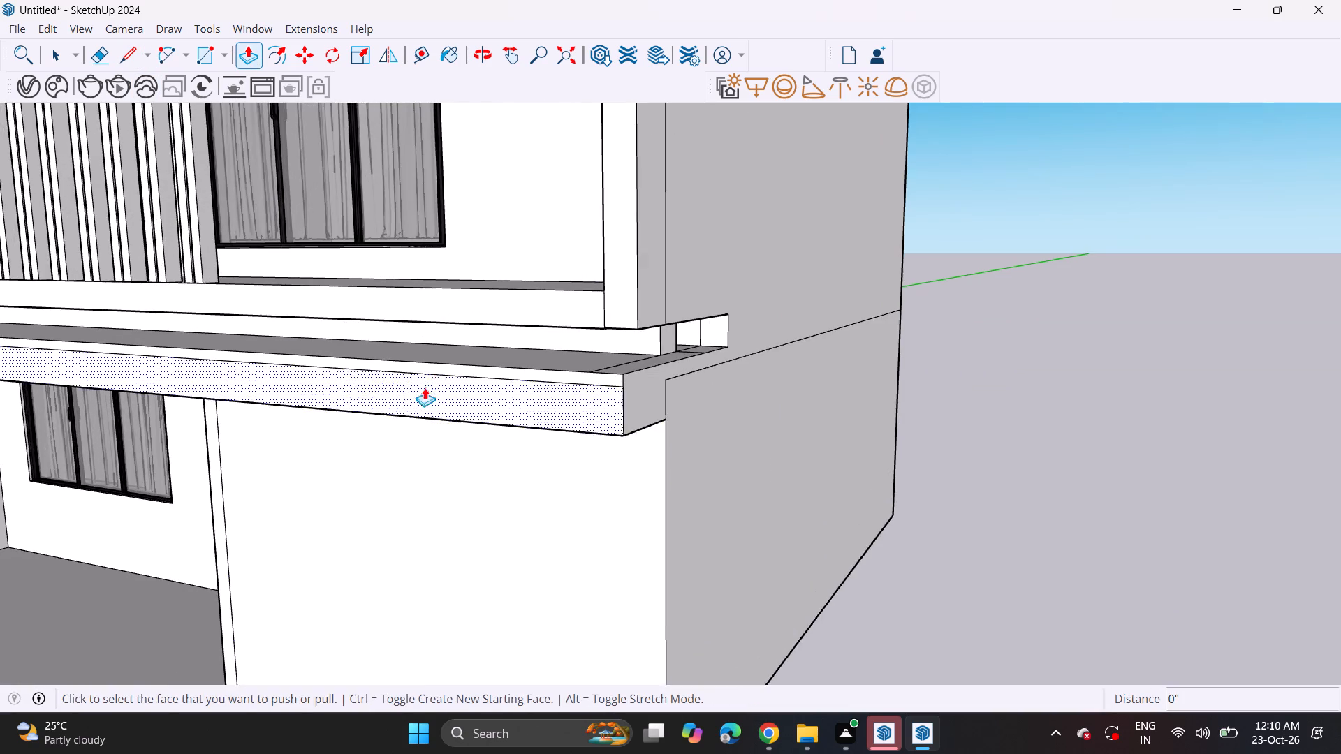
scroll(441, 373, "up", 3)
left_click(441, 371)
left_click(428, 379)
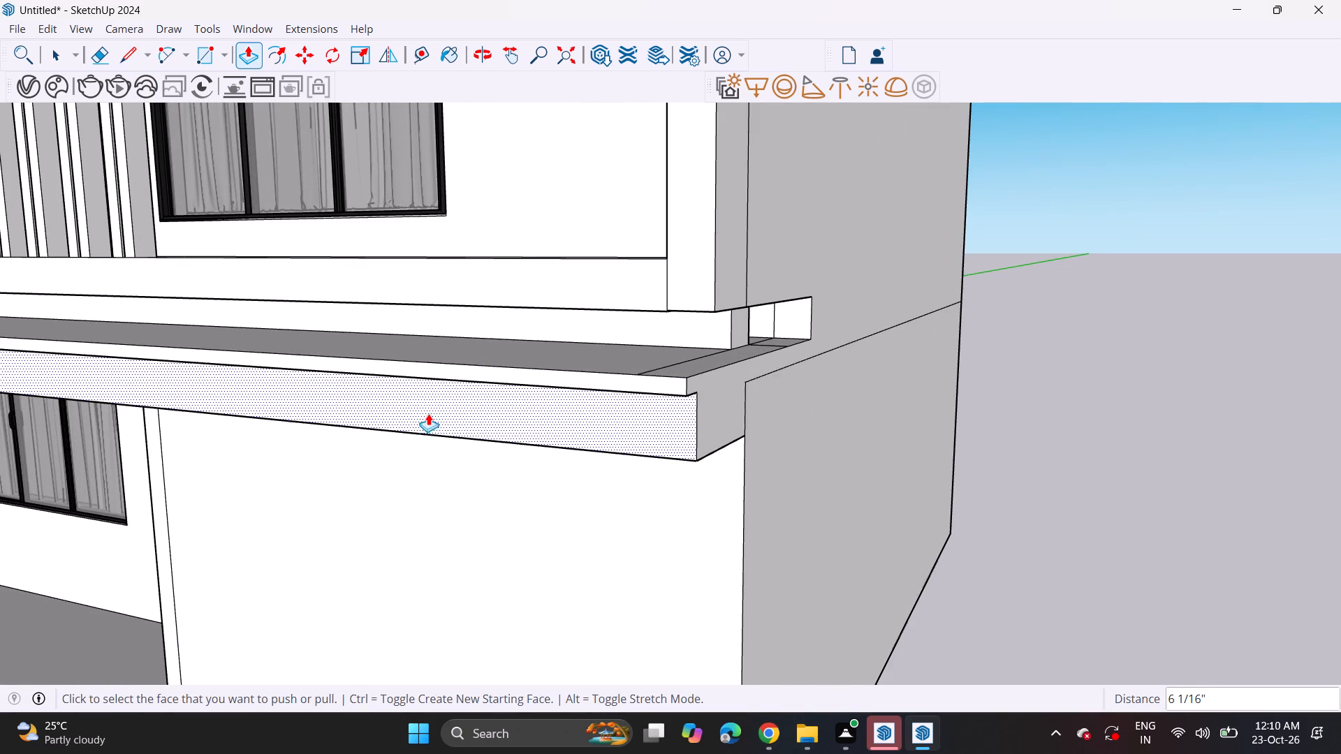
Examine the canopy with its projecting lip and the overall facade from both sides, above and below.
scroll(415, 429, "down", 7)
middle_click_drag(386, 456, 506, 449)
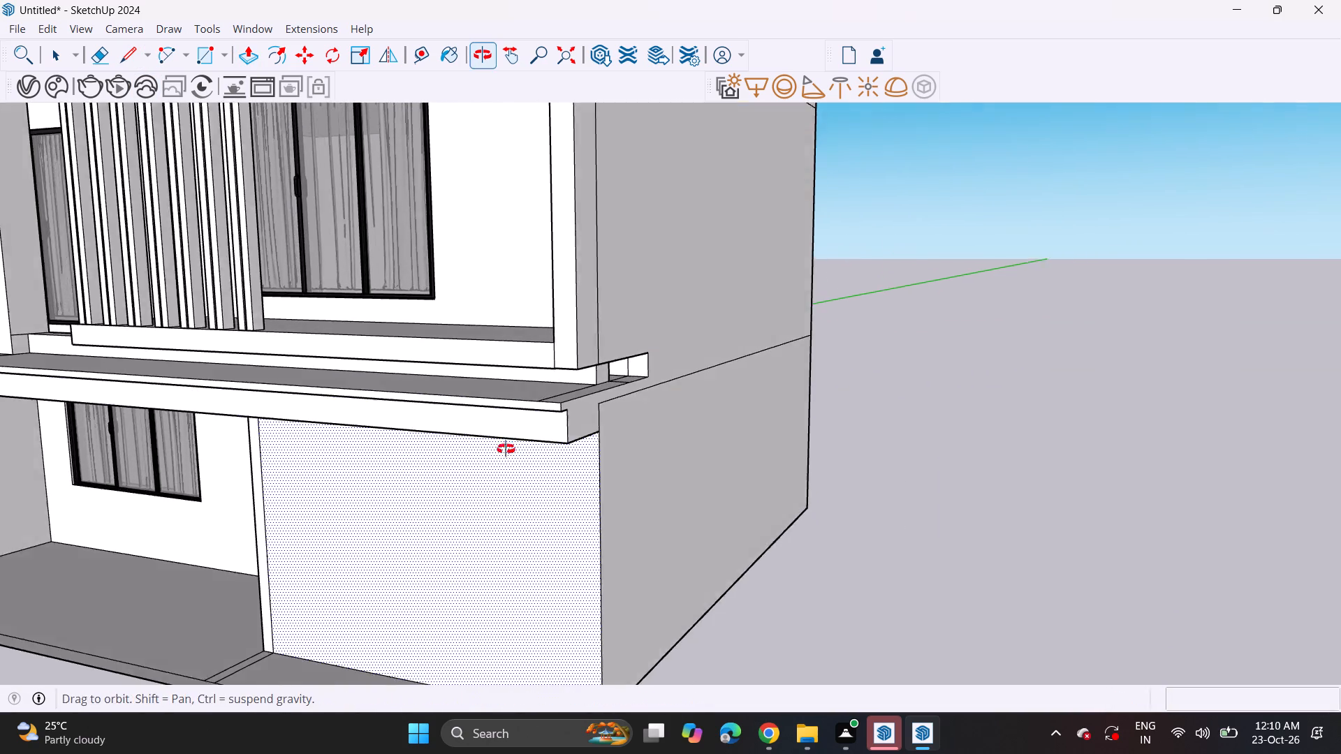
middle_click_drag(506, 449, 515, 449)
scroll(556, 445, "down", 5)
middle_click_drag(502, 485, 831, 413, "shift")
middle_click_drag(738, 402, 1105, 371)
middle_click_drag(461, 350, 90, 373)
scroll(88, 373, "up", 1)
middle_click_drag(587, 350, 334, 524)
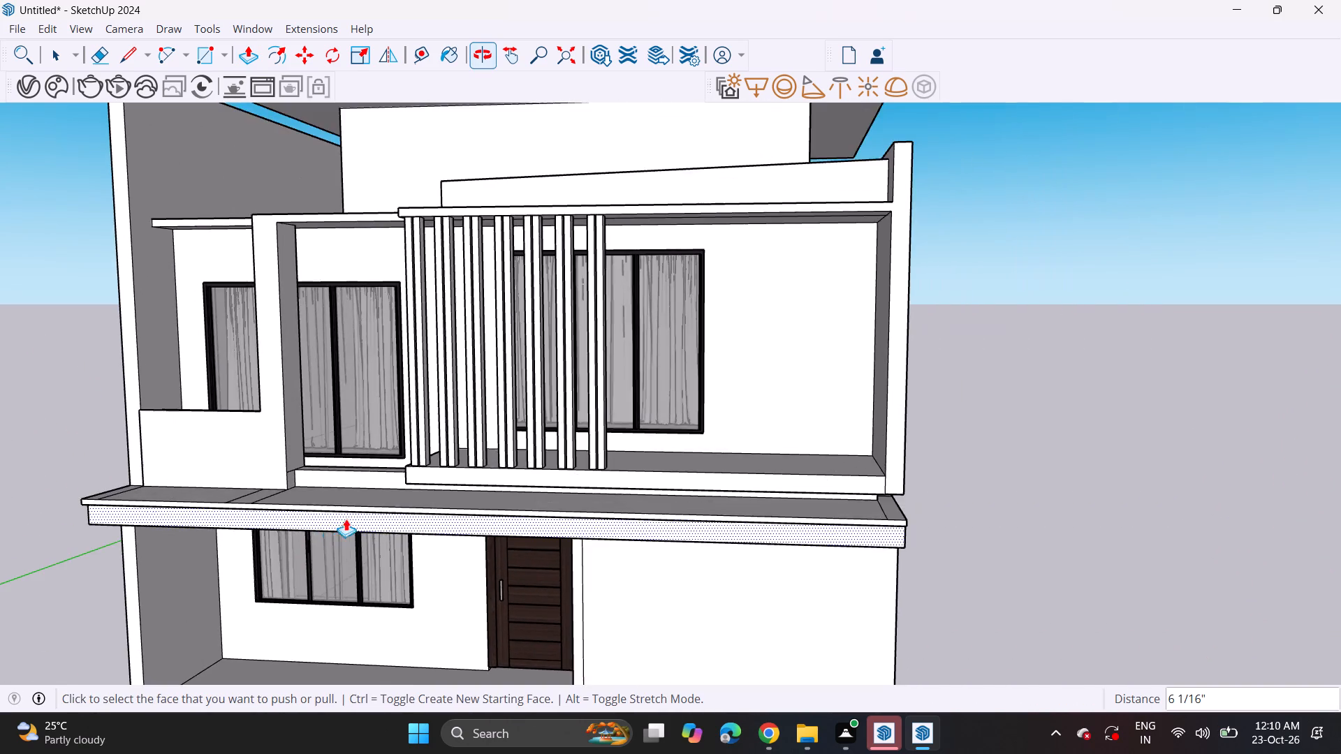
scroll(376, 494, "up", 1)
scroll(449, 401, "up", 1)
scroll(451, 399, "down", 6)
middle_click_drag(456, 448, 525, 274)
scroll(500, 411, "up", 1)
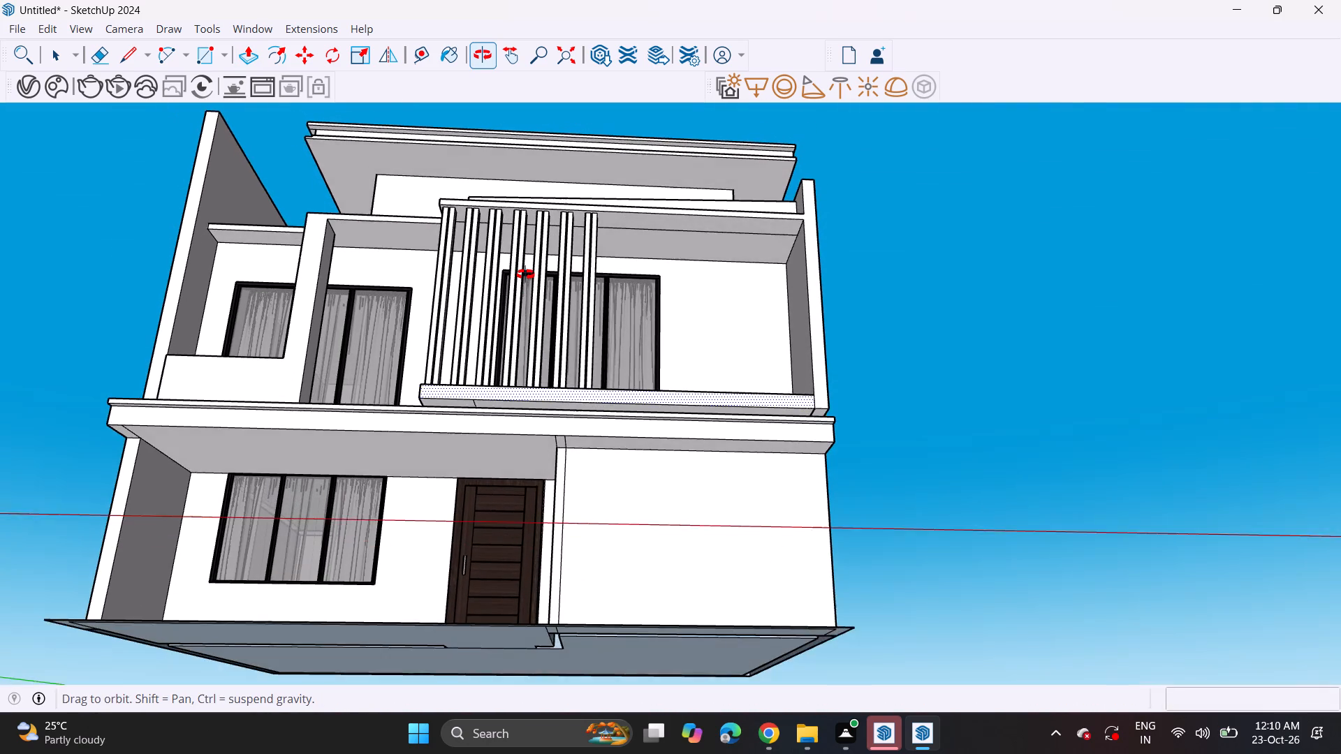
middle_click_drag(525, 274, 520, 346)
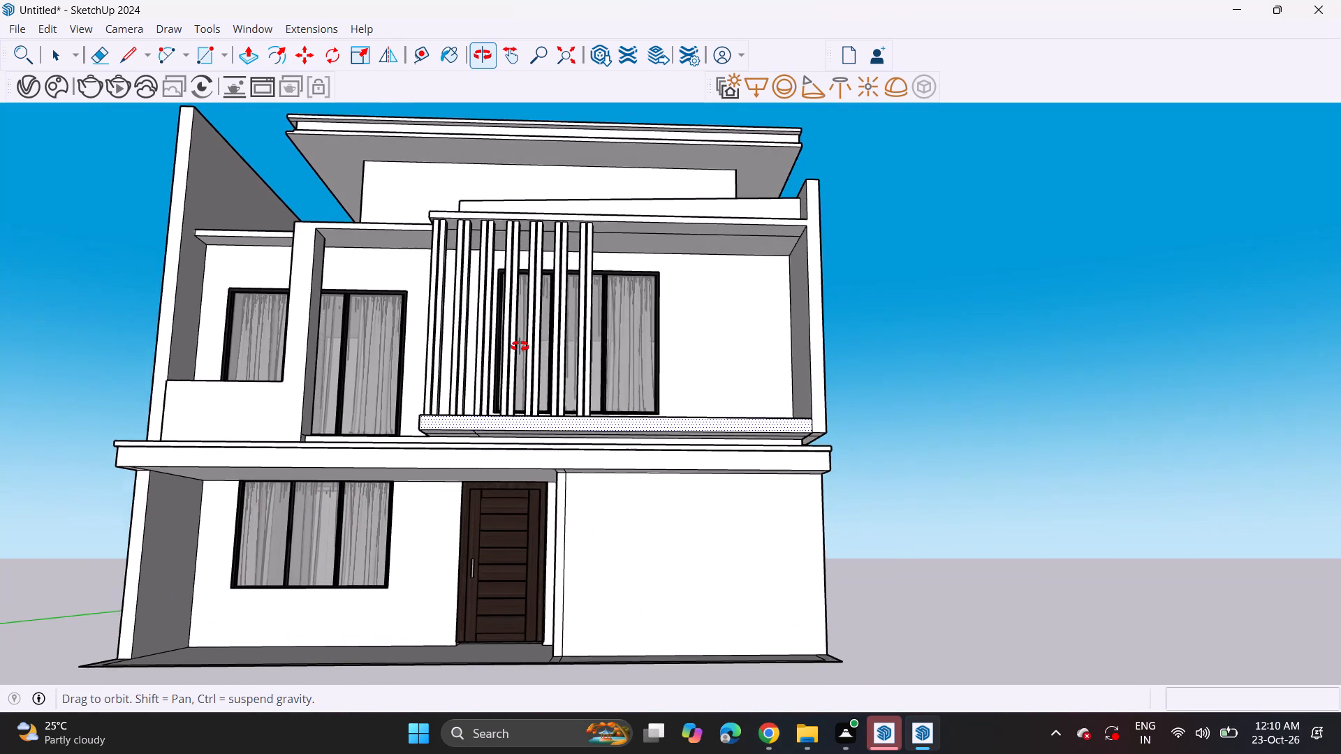
middle_click_drag(520, 346, 520, 348)
Draw a rectangle about 11 1/4" by 1' 6 3/16" on the canopy's underside against its front edge, in front of the door.
left_click(204, 50)
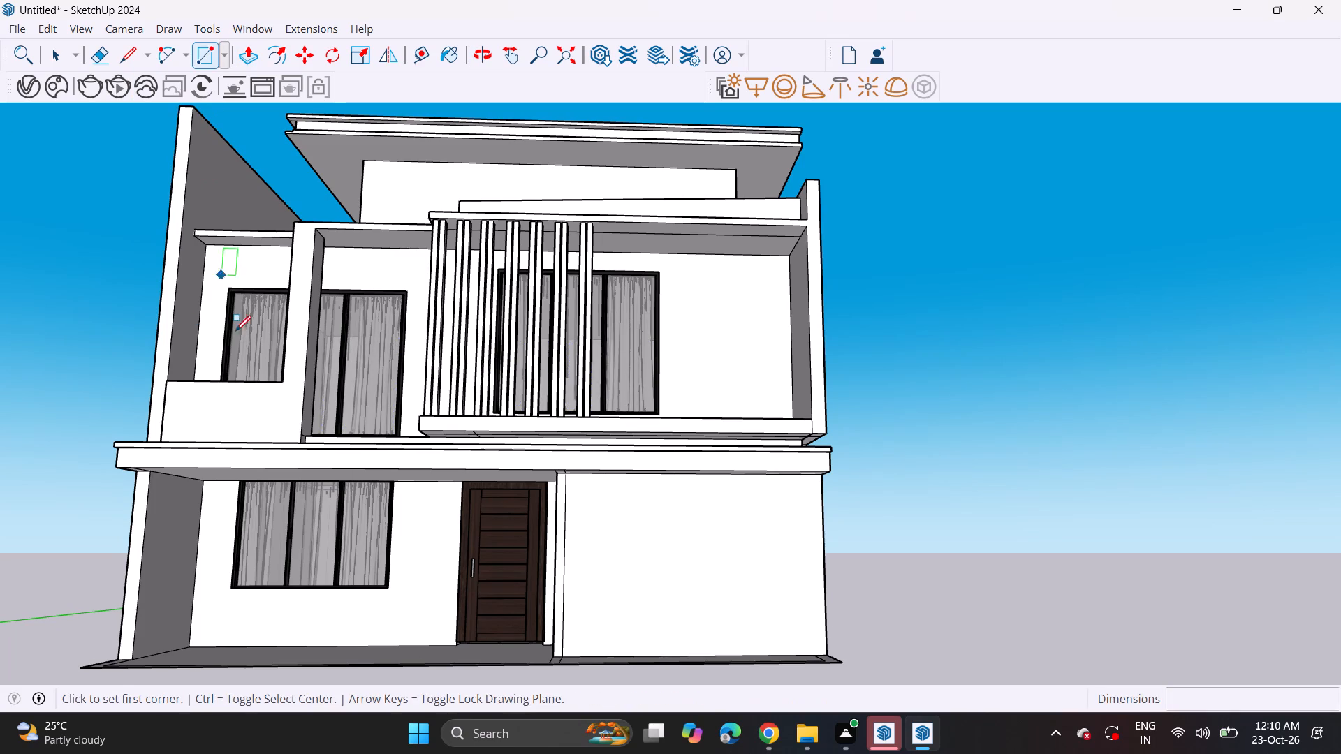
middle_click_drag(374, 468, 376, 333)
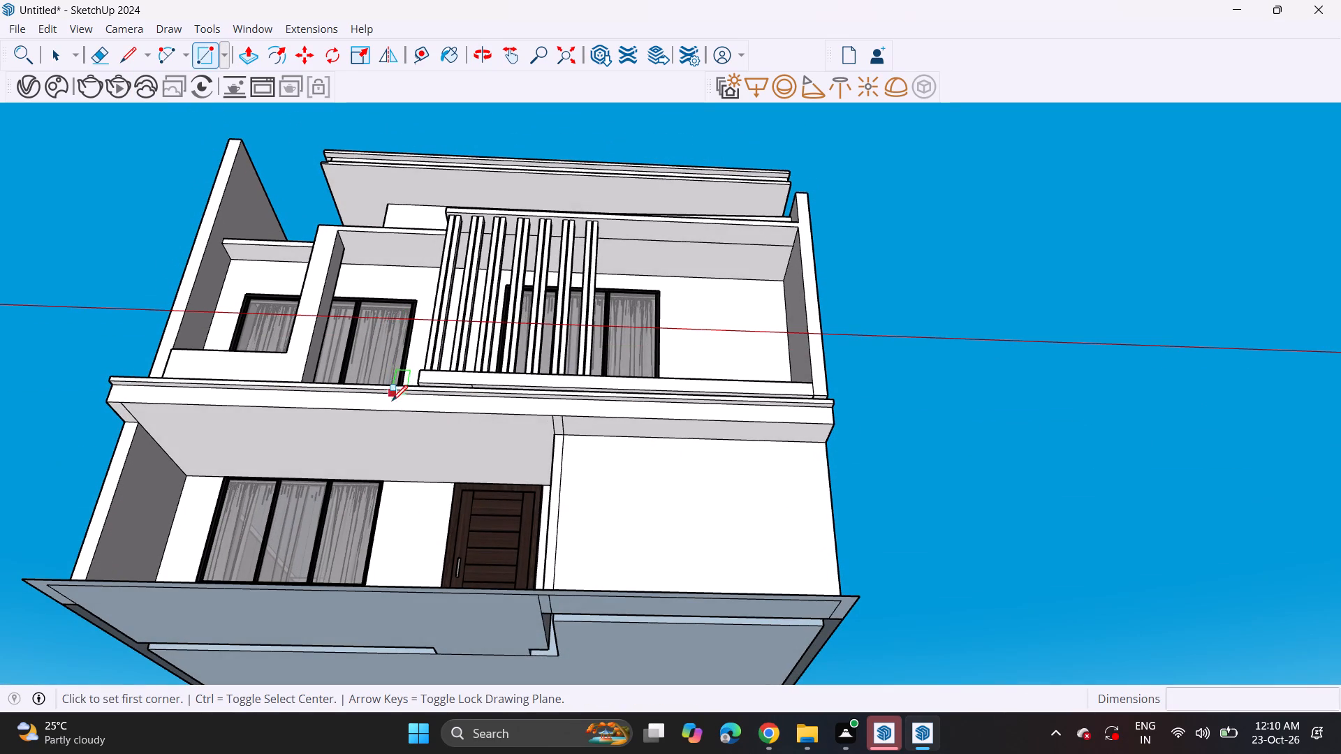
scroll(418, 429, "up", 6)
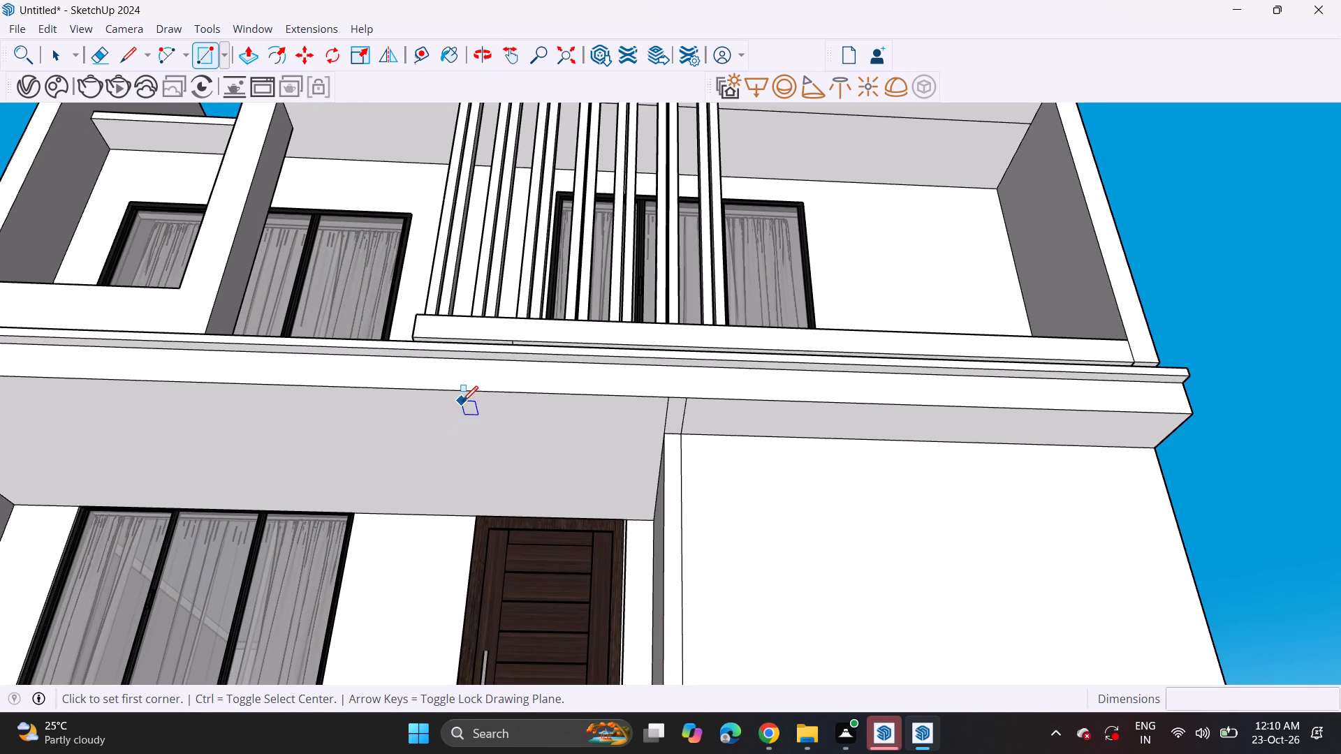
left_click(463, 392)
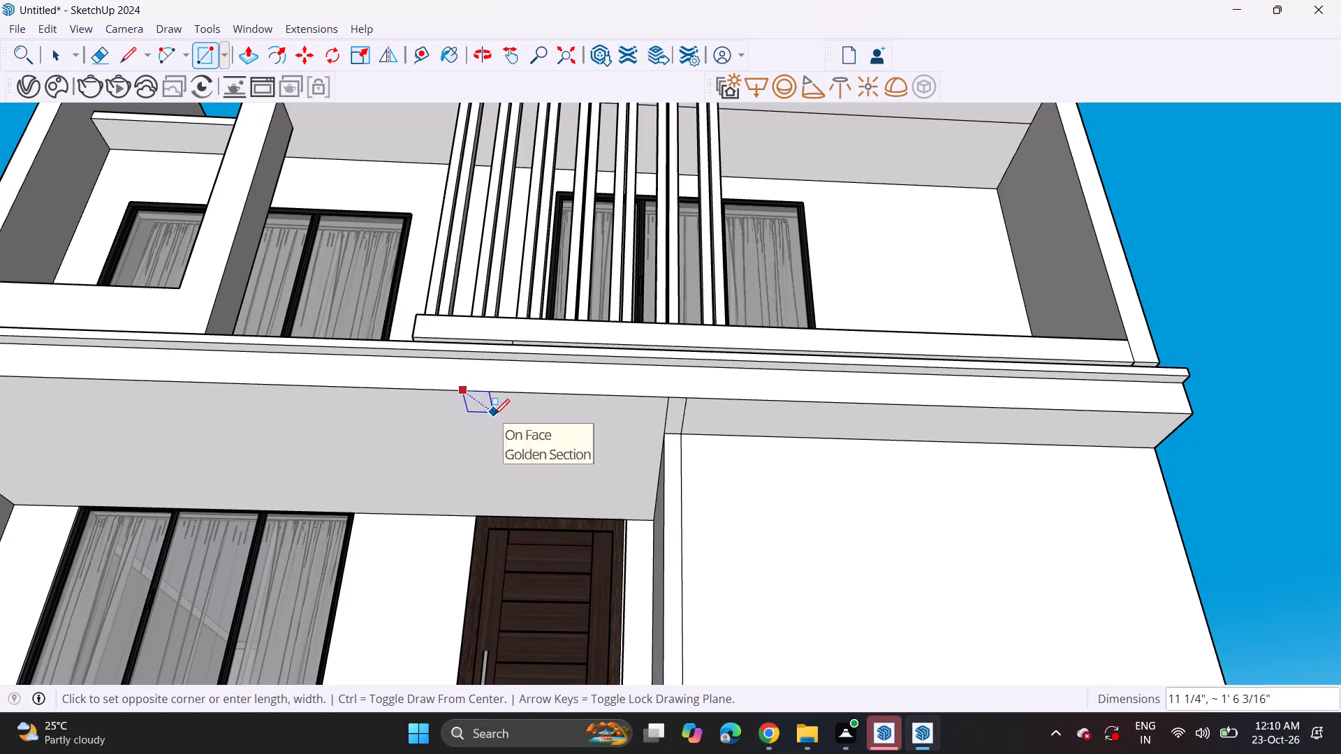
left_click(494, 415)
Pull the small rectangle down about 12' 11 9/16" to the porch floor to form a column.
left_click(256, 47)
left_click(476, 401)
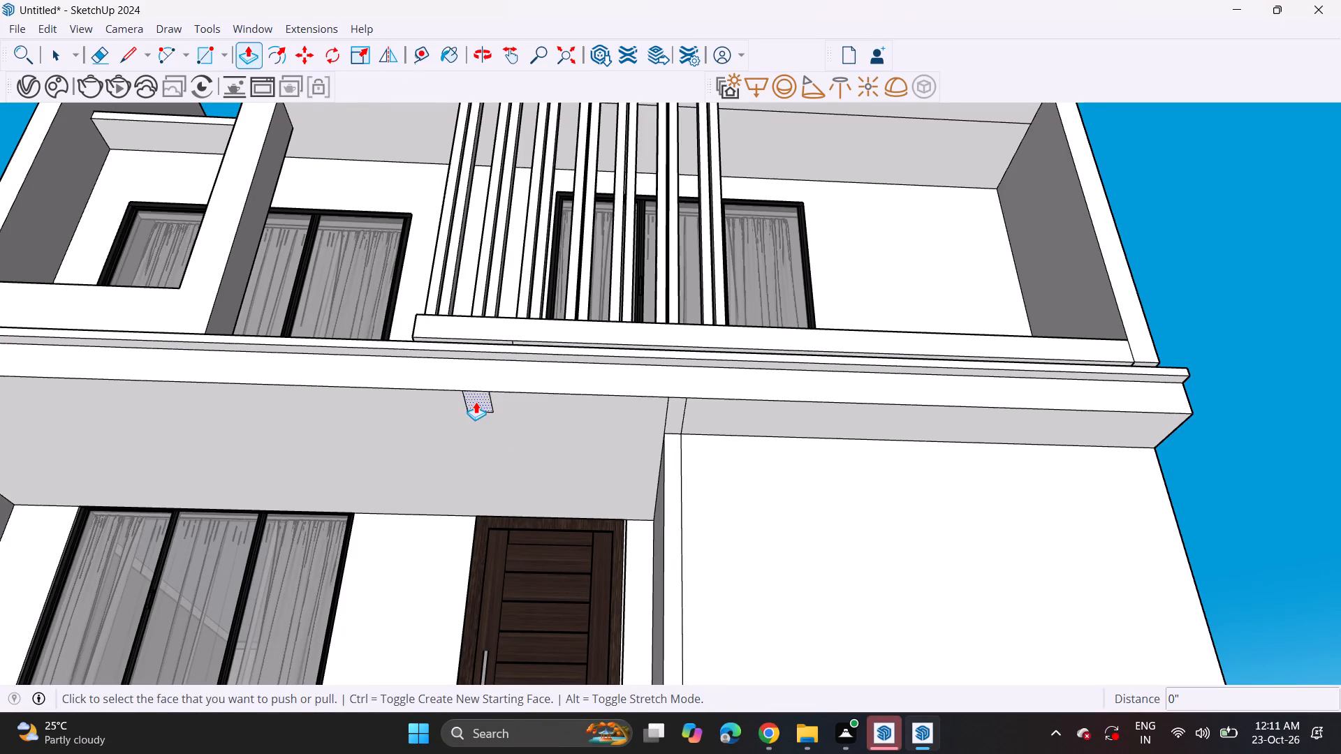
scroll(457, 490, "down", 7)
middle_click_drag(460, 492, 459, 547)
middle_click_drag(450, 580, 452, 670)
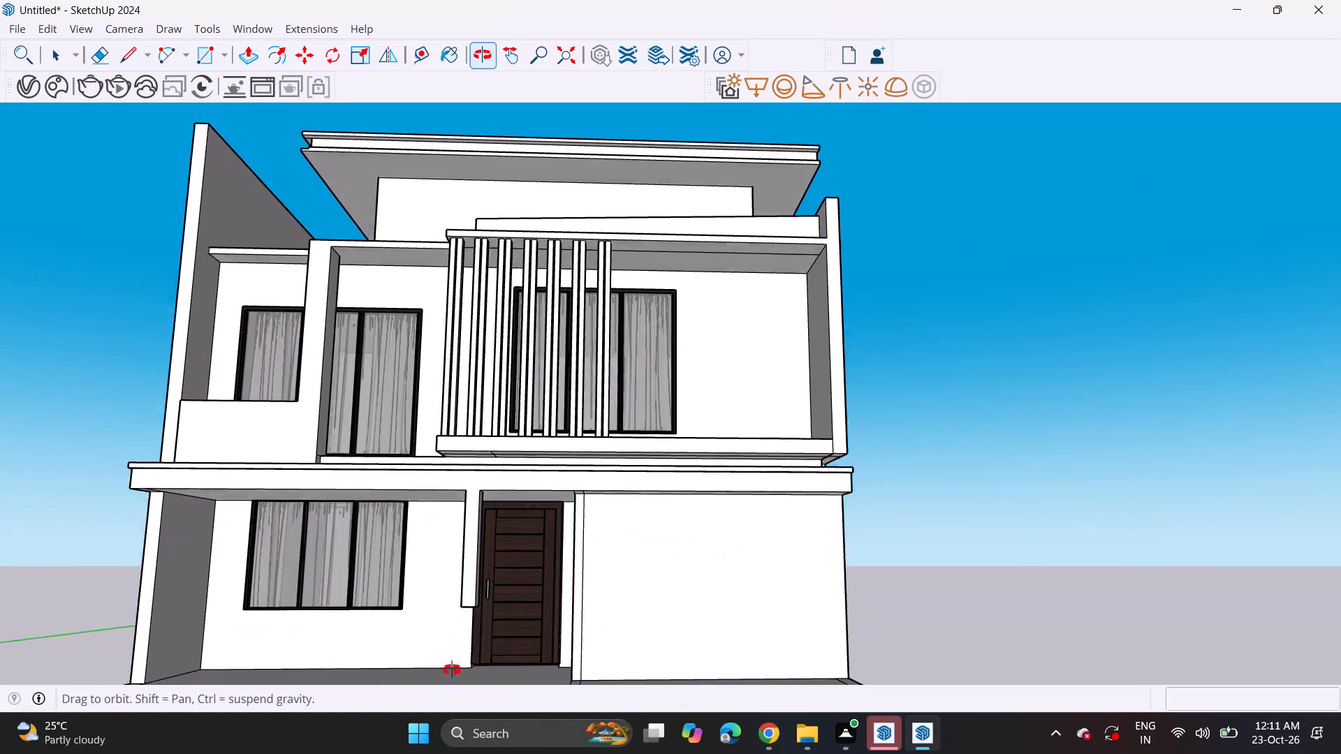
middle_click_drag(452, 670, 452, 676)
middle_click_drag(474, 644, 481, 521, "shift")
middle_click_drag(490, 515, 484, 594)
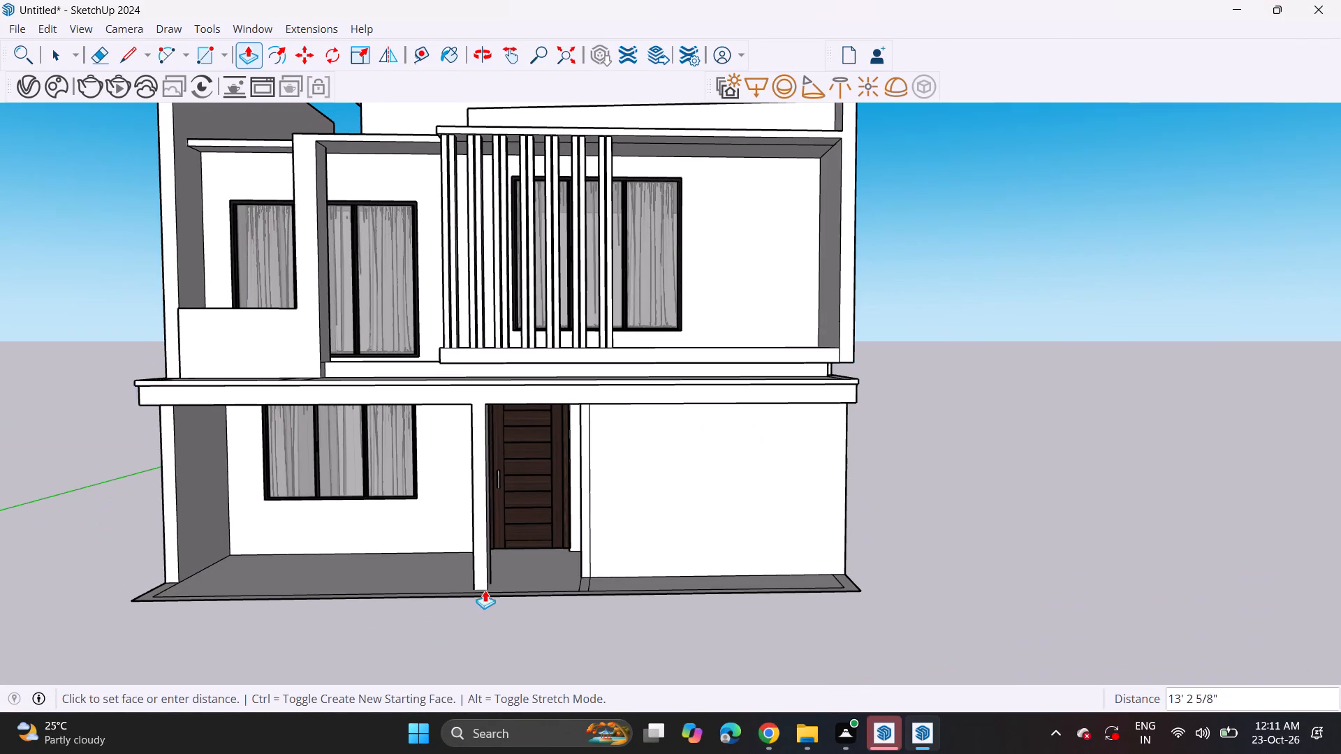
left_click(492, 593)
Draw a vertical rotated rectangle 6" high, hanging from the full 49' 2 5/8" rear bottom edge of the house.
middle_click_drag(548, 568, 549, 375)
scroll(549, 375, "up", 1)
scroll(494, 493, "down", 3)
middle_click_drag(385, 574, 416, 355, "shift")
scroll(412, 369, "up", 1, "shift")
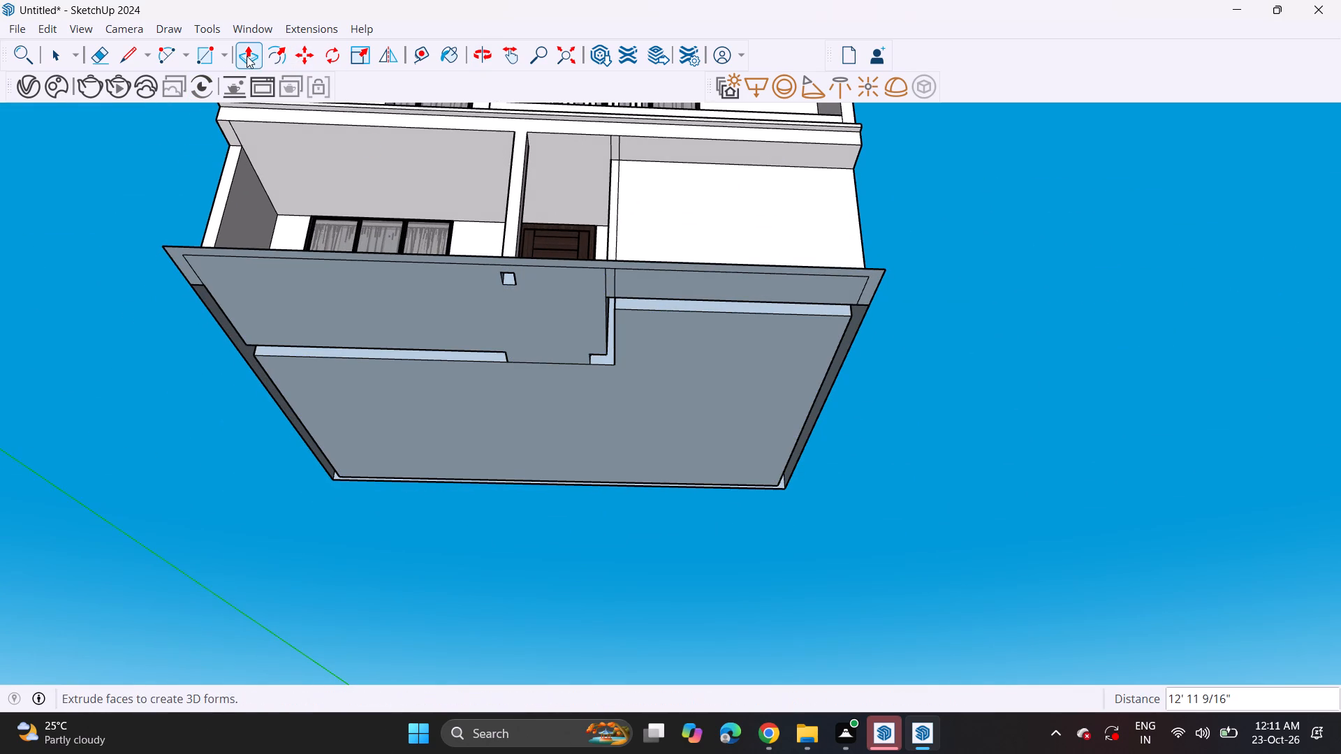
left_click(228, 61)
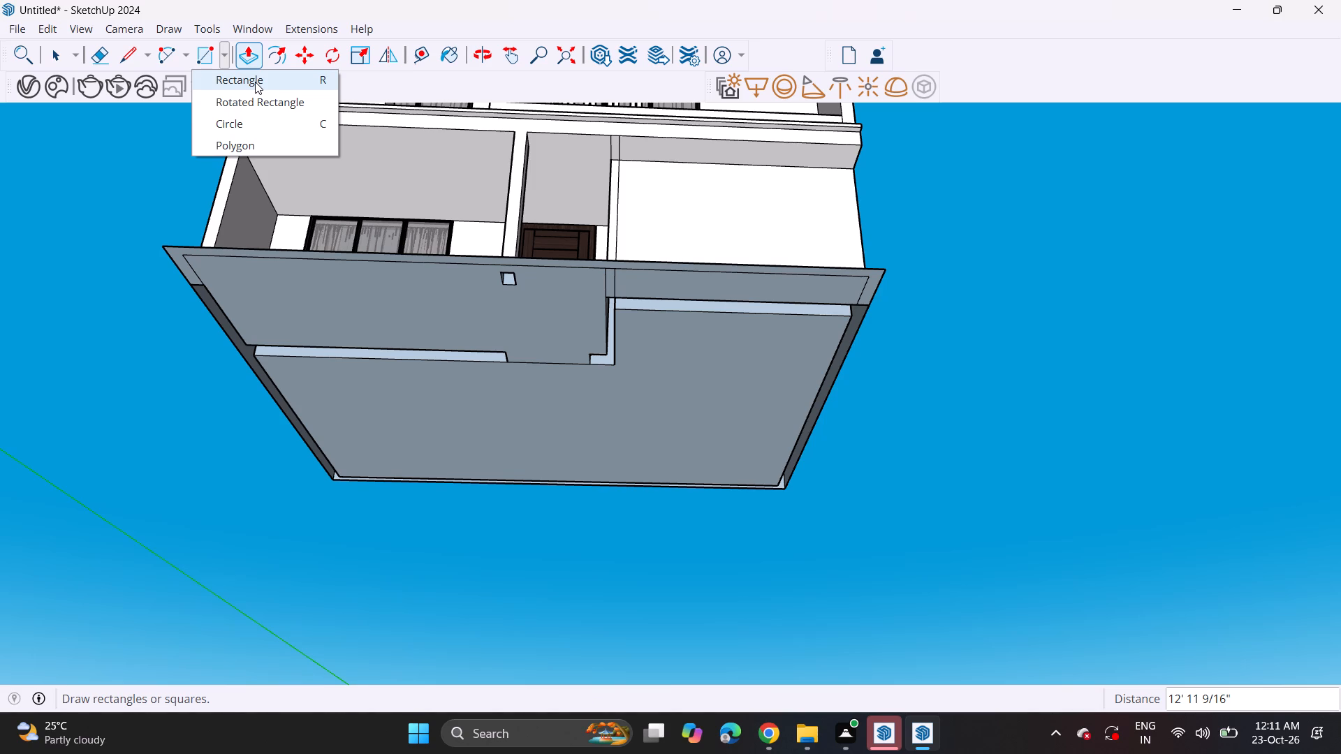
left_click(239, 96)
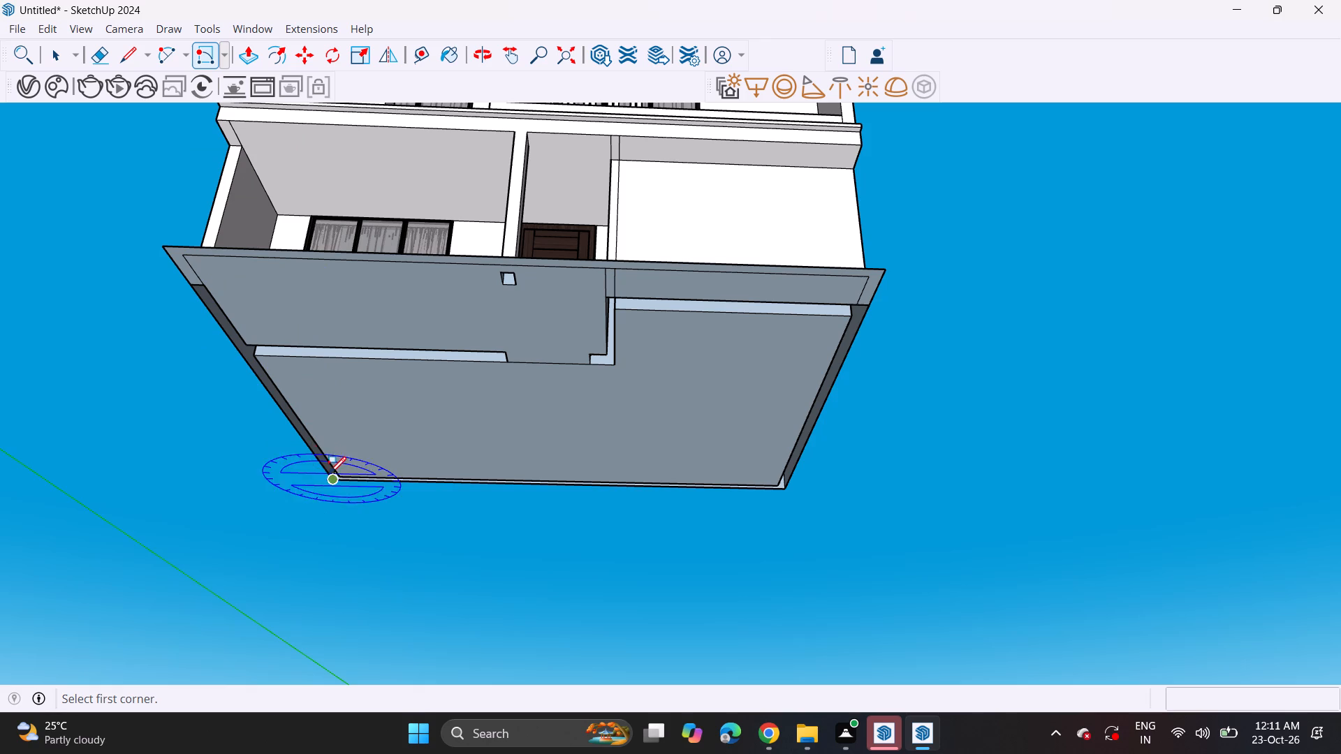
left_click(326, 488)
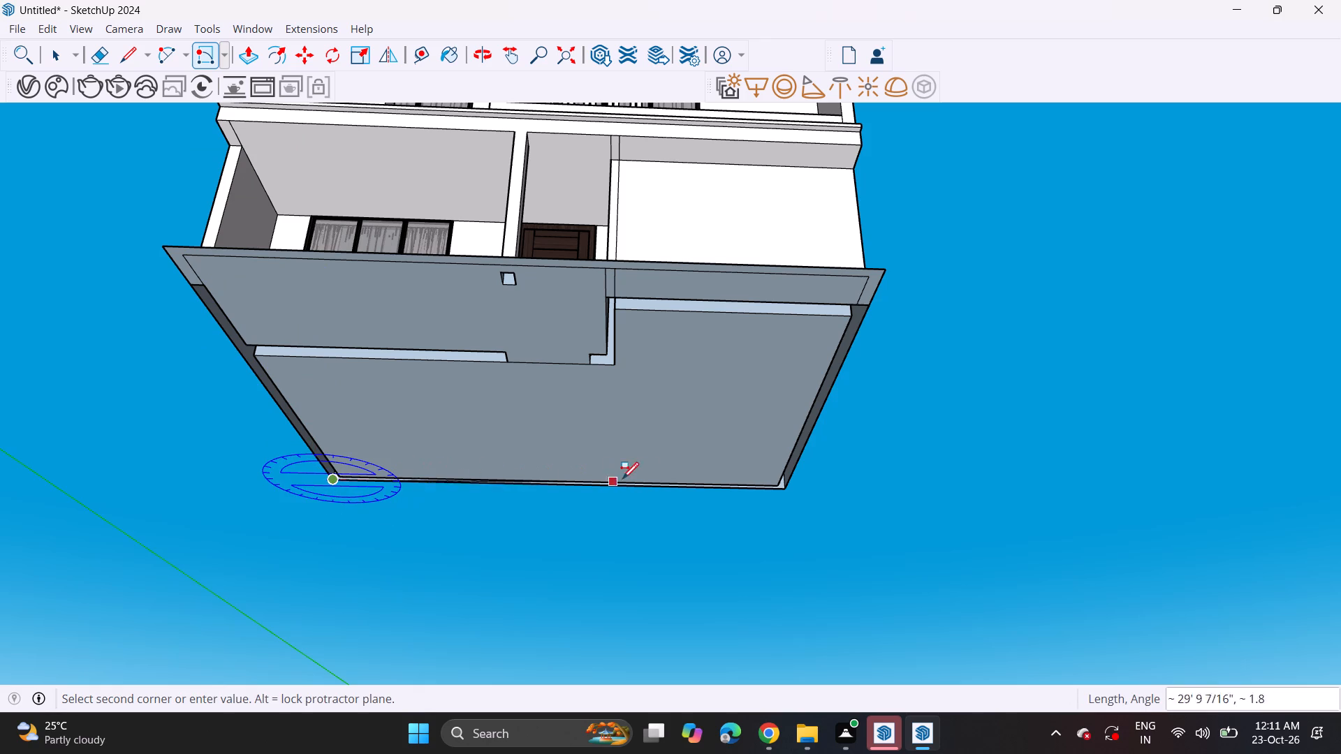
left_click(789, 490)
middle_click_drag(701, 500, 43, 644)
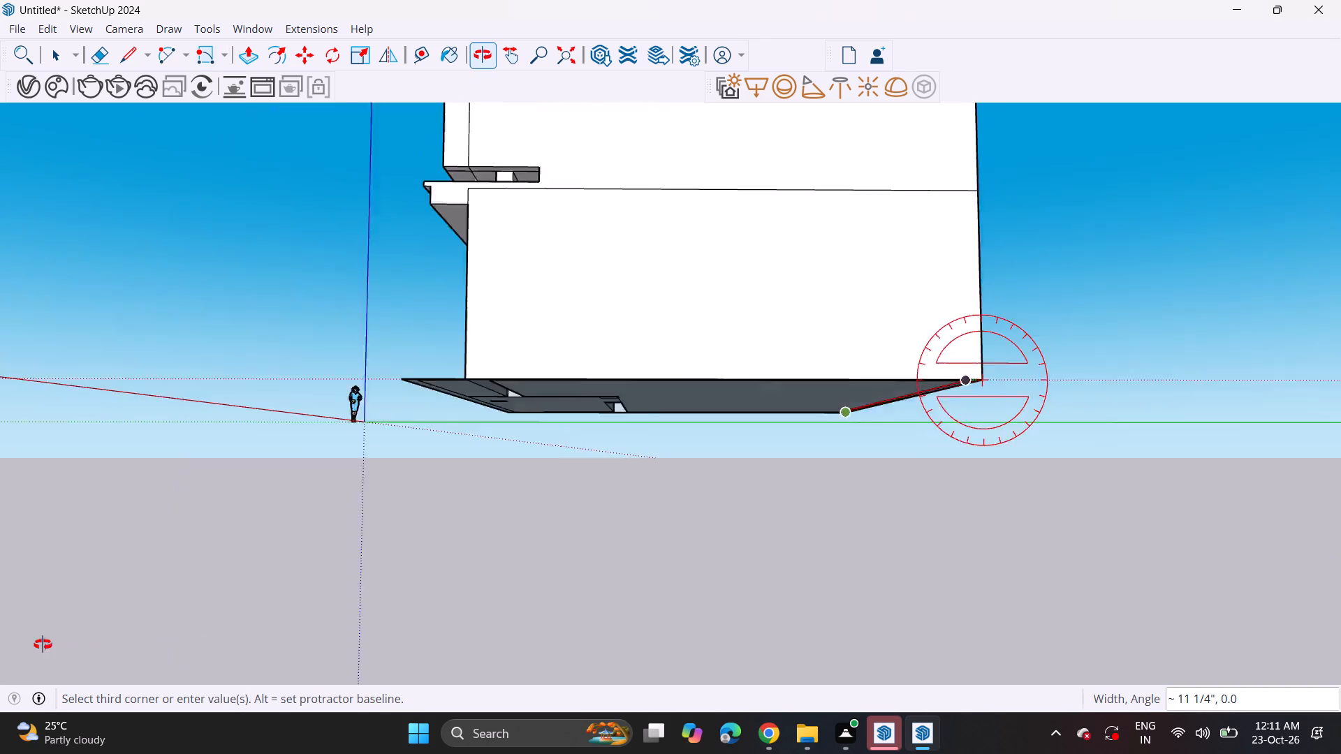
middle_click_drag(43, 644, 0, 651)
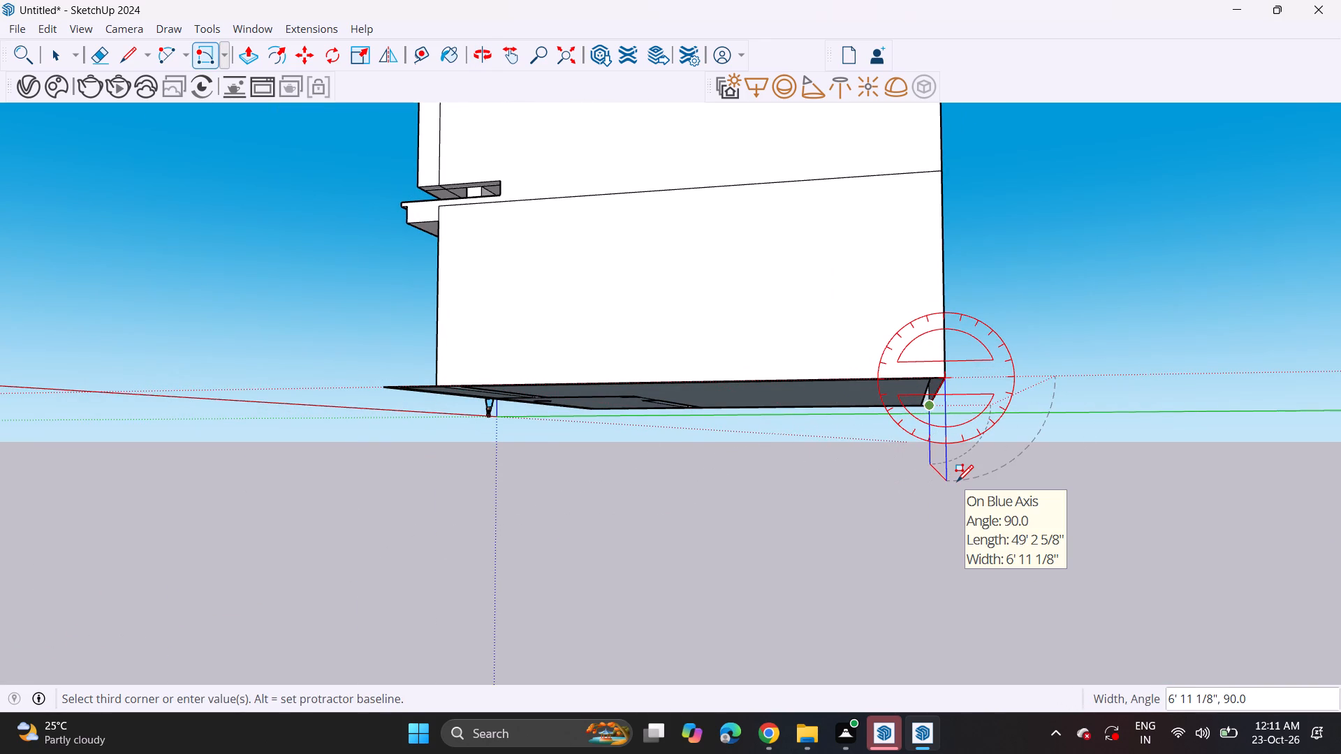
key("6")
key("Return")
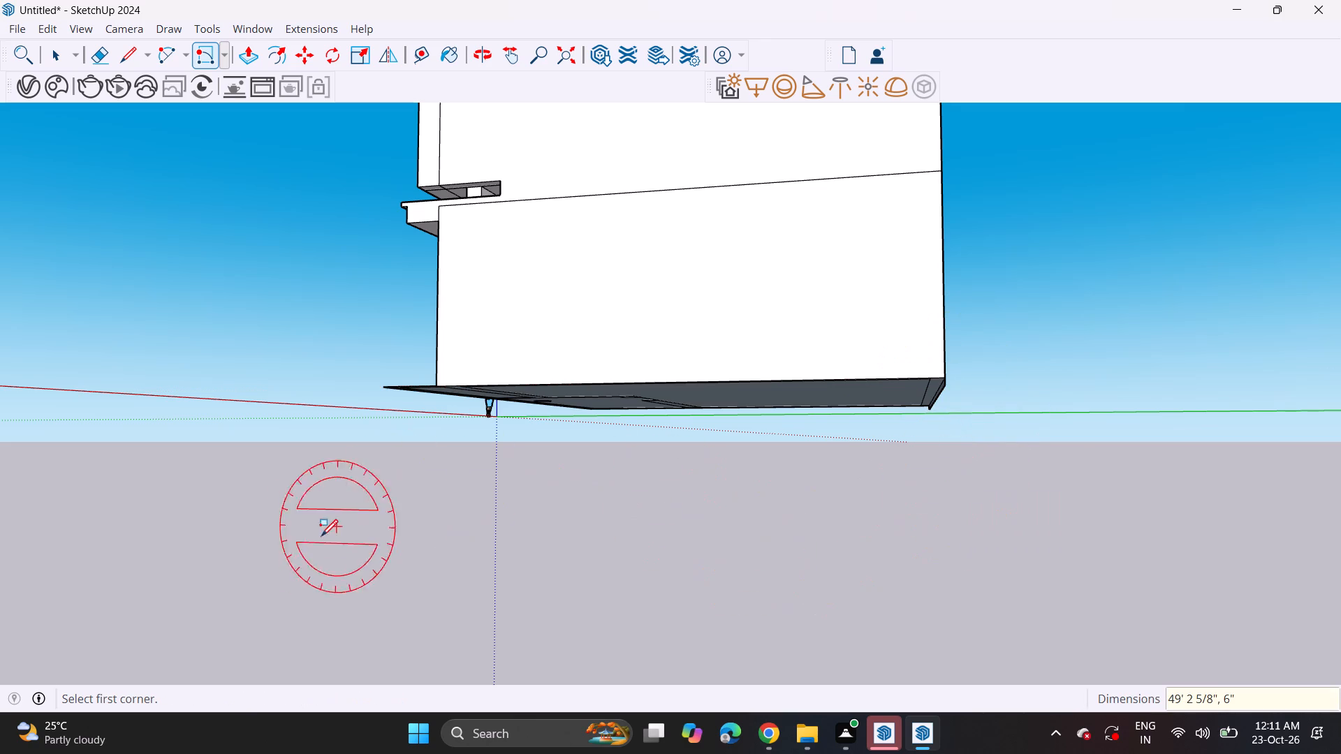
Extrude the 6" rear strip forward about 42' under the whole house to form a base slab.
left_click(251, 52)
middle_click_drag(531, 379, 761, 376)
scroll(1015, 427, "up", 5)
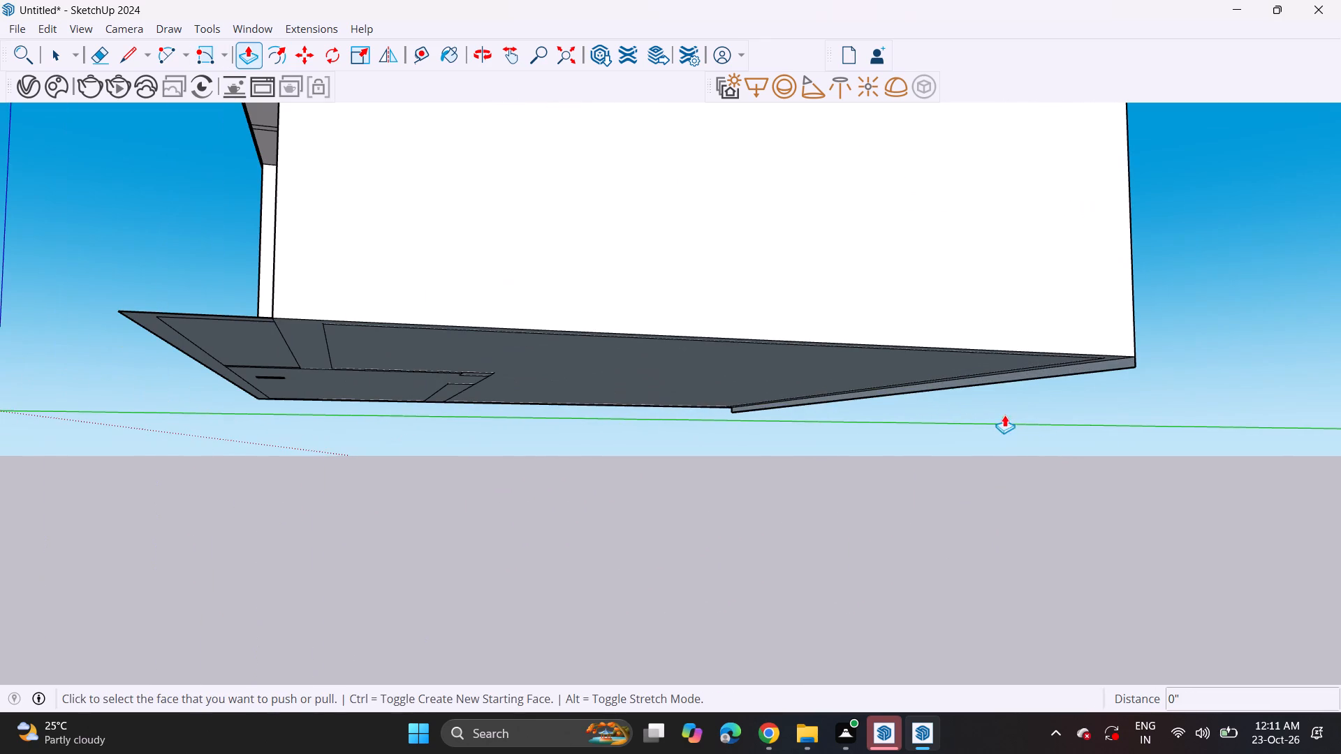
left_click(1015, 378)
scroll(518, 466, "down", 6)
middle_click_drag(466, 454, 749, 534)
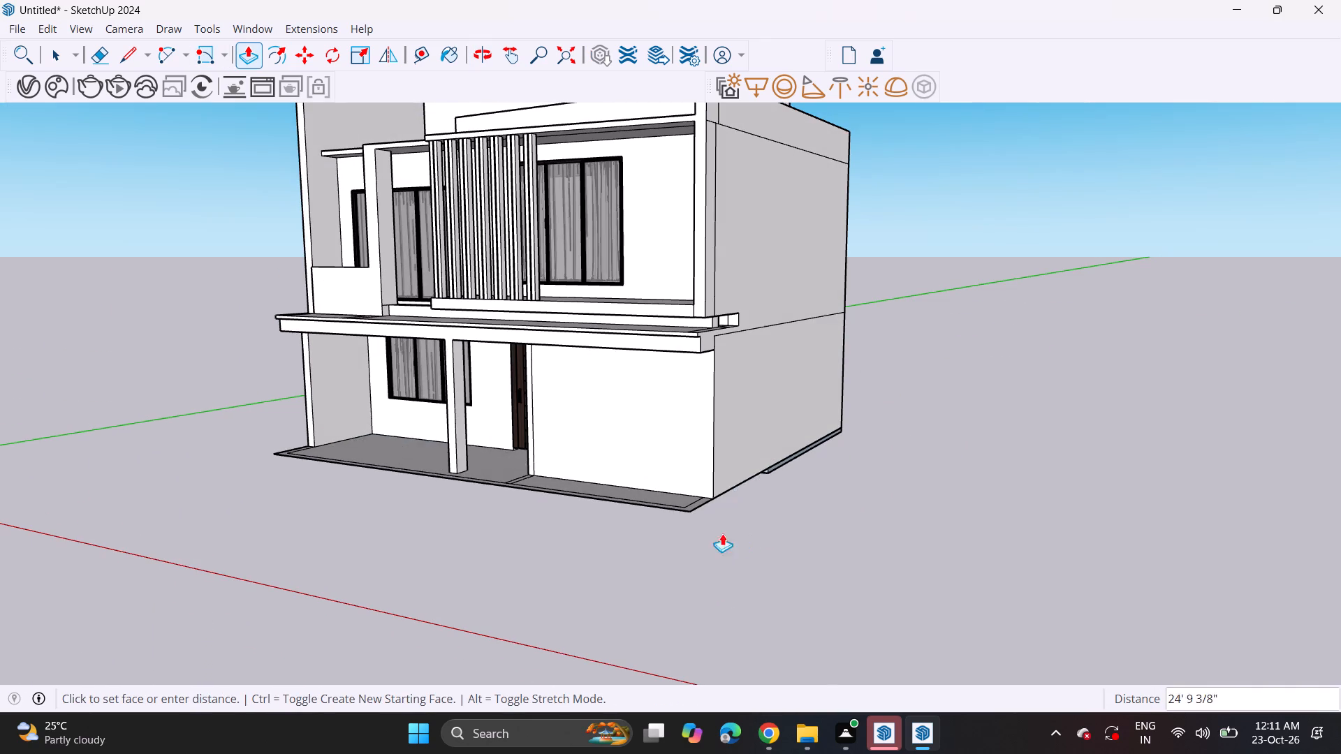
left_click(601, 496)
Pull the base slab's front face outward about 11 1/4" to meet the porch floor's front edge.
middle_click_drag(420, 441, 749, 401)
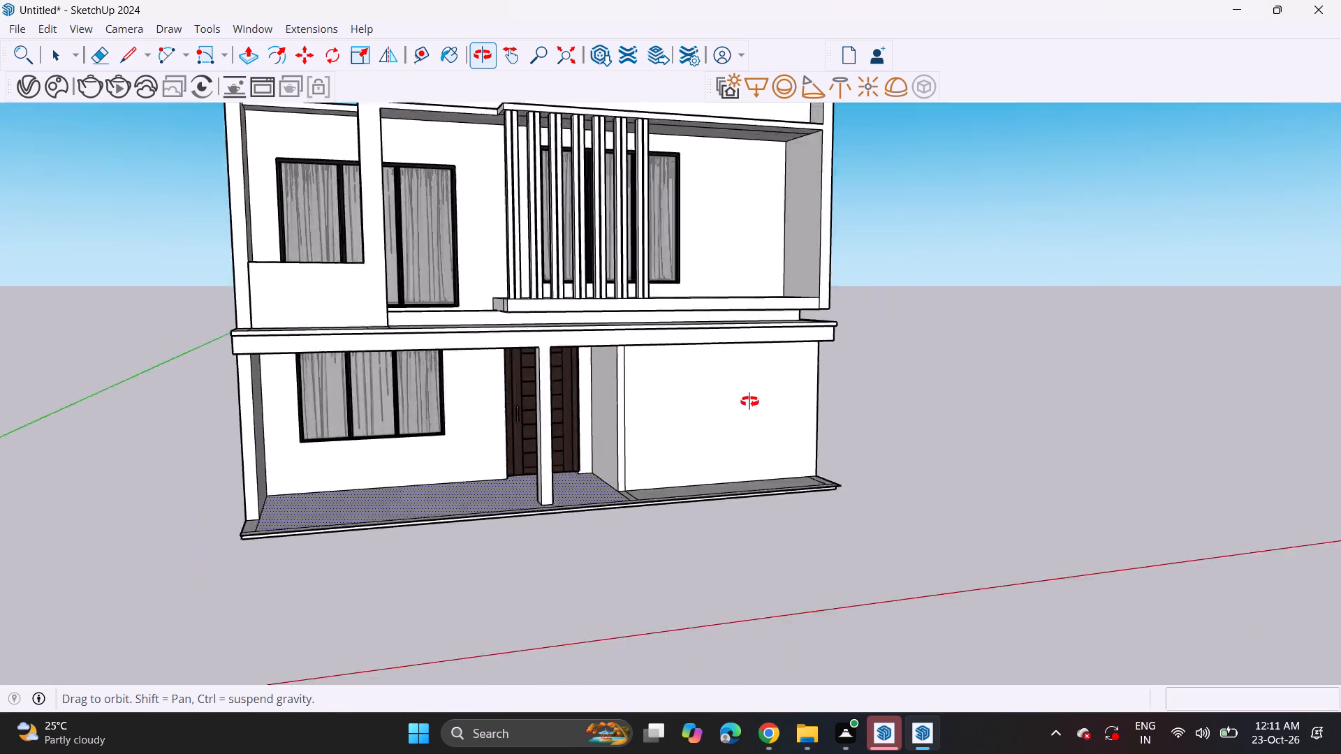
middle_click_drag(749, 401, 939, 357)
scroll(552, 475, "up", 5)
middle_click_drag(485, 446, 482, 424)
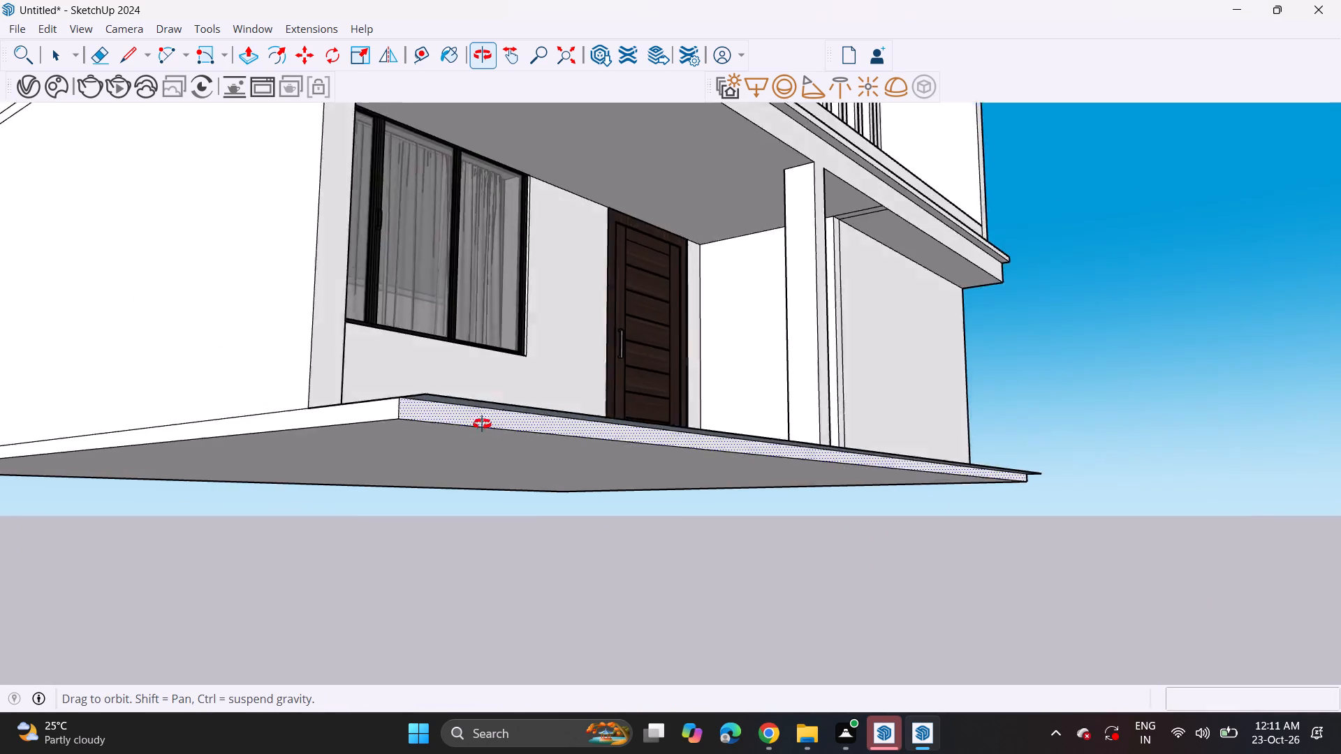
middle_click_drag(482, 424, 513, 403)
left_click(491, 378)
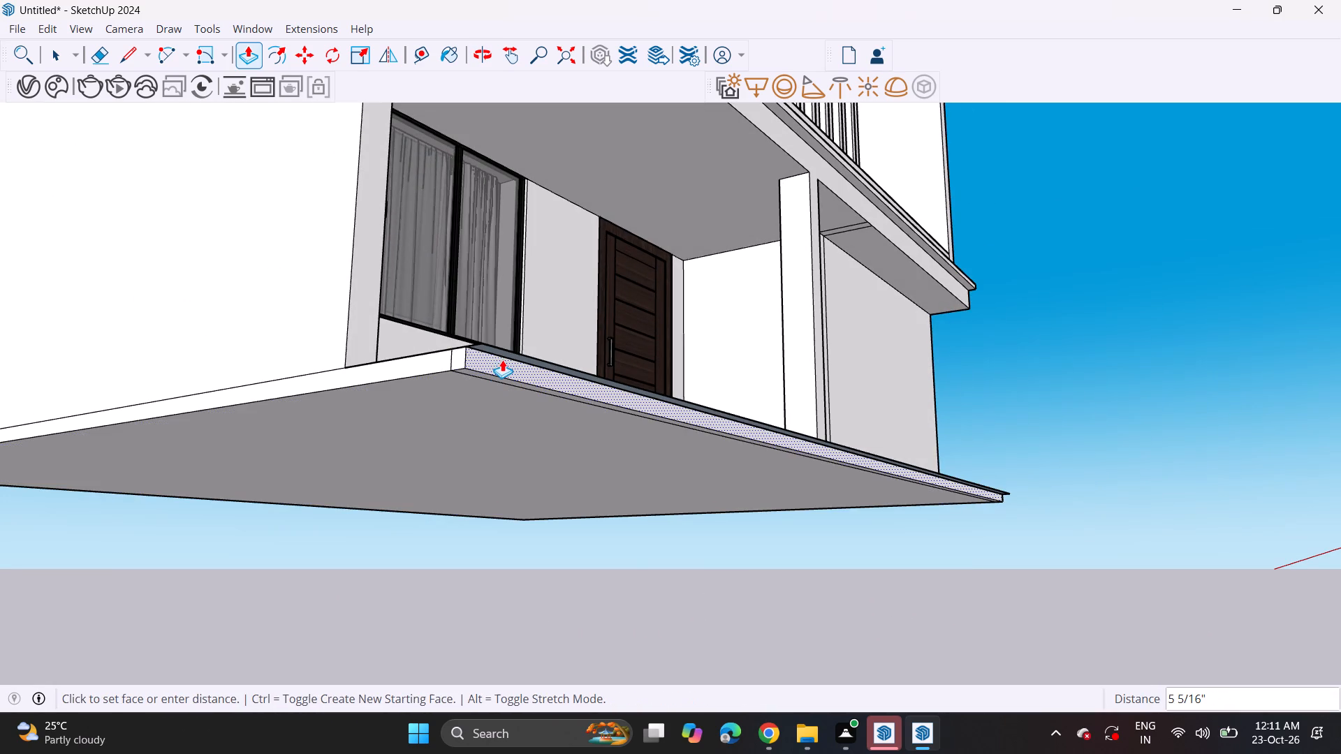
left_click(505, 355)
Examine the whole front facade with the new porch column and base slab from above and straight on.
middle_click_drag(698, 294, 347, 499)
scroll(311, 485, "down", 6)
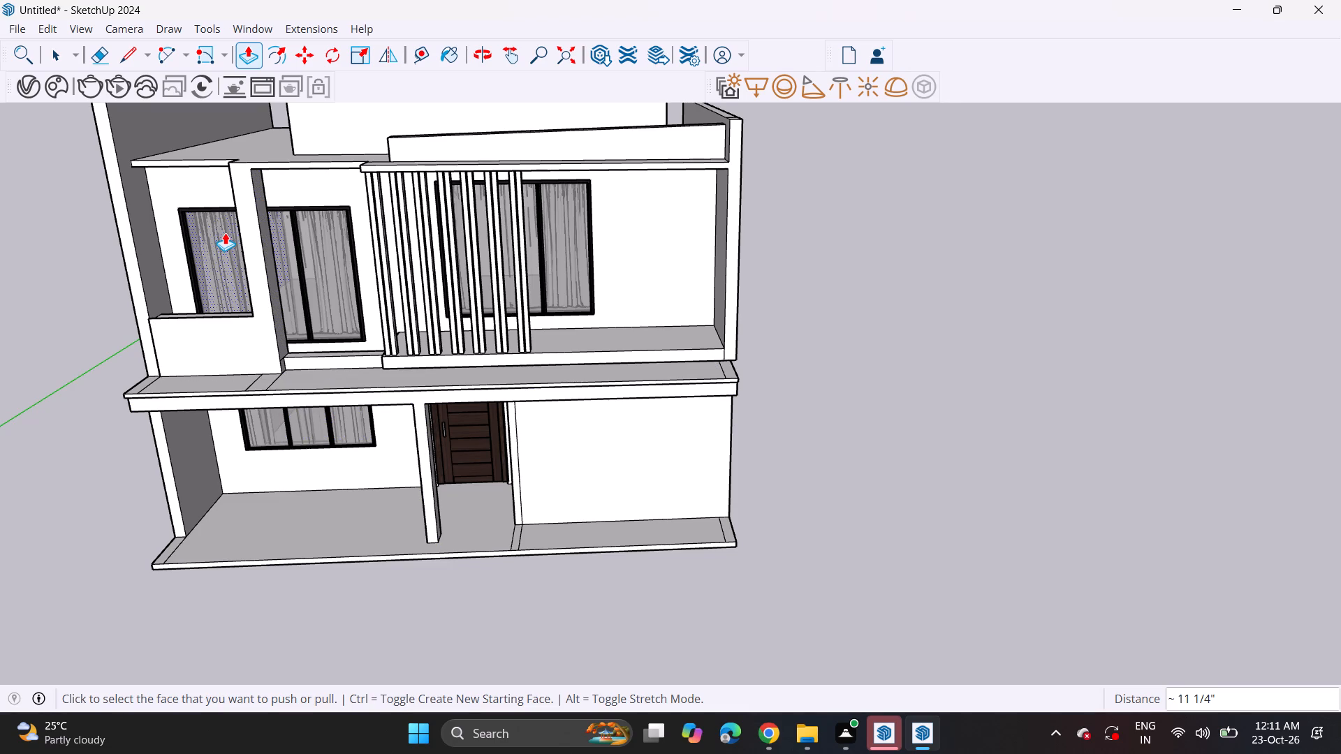
scroll(228, 248, "down", 3)
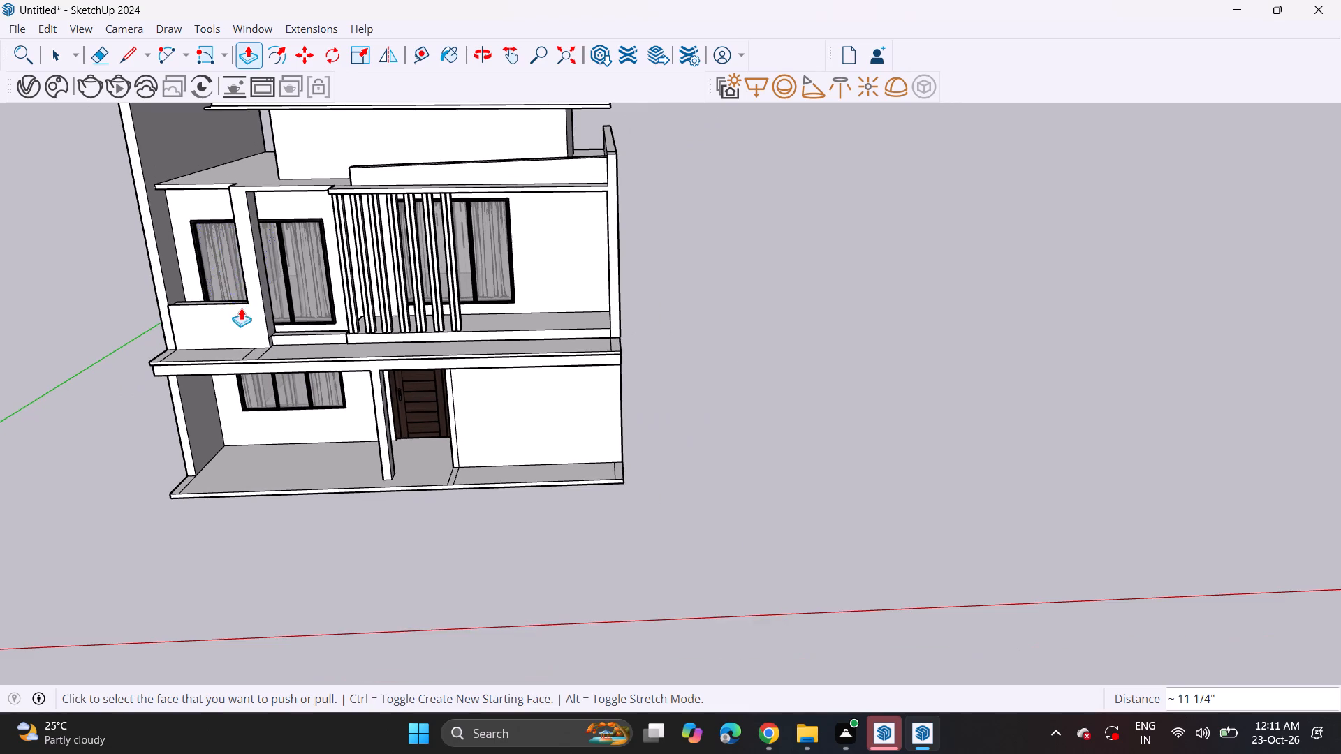
middle_click_drag(254, 304, 449, 427, "shift")
middle_click_drag(474, 446, 452, 339)
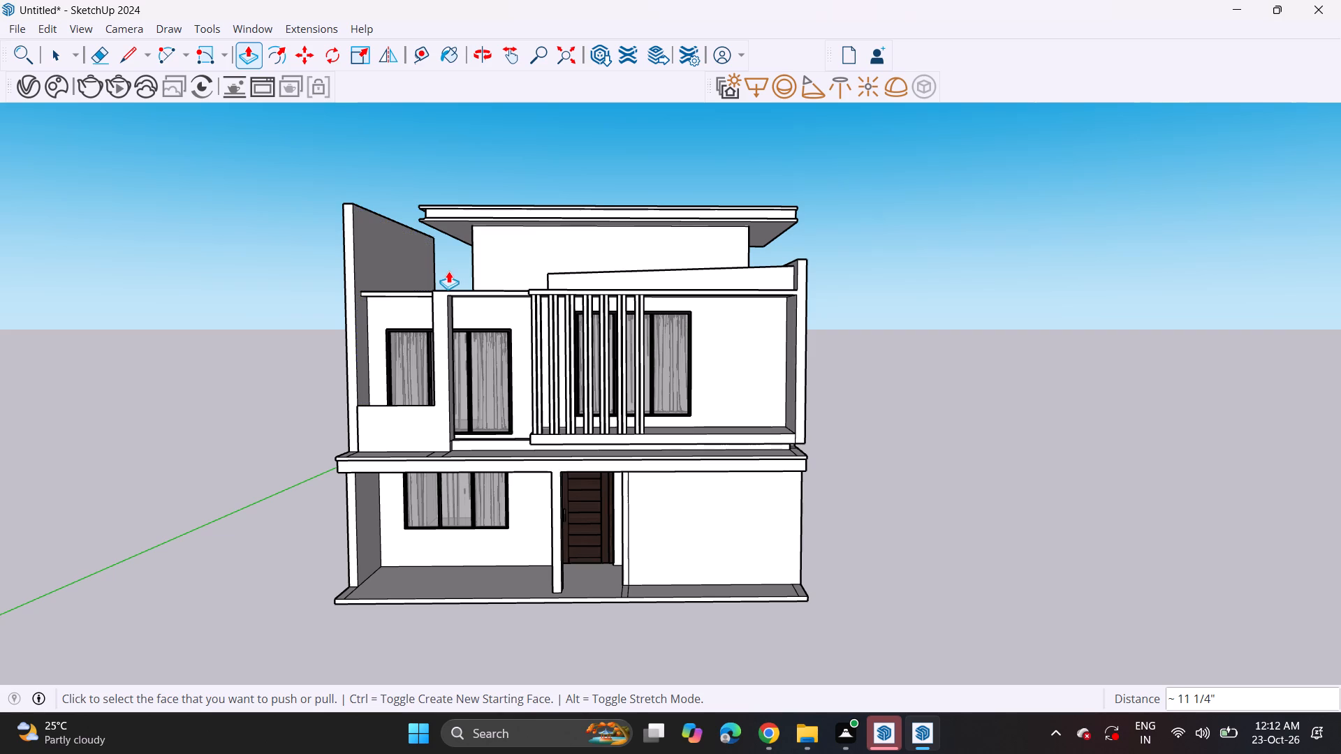
middle_click_drag(761, 332, 721, 443)
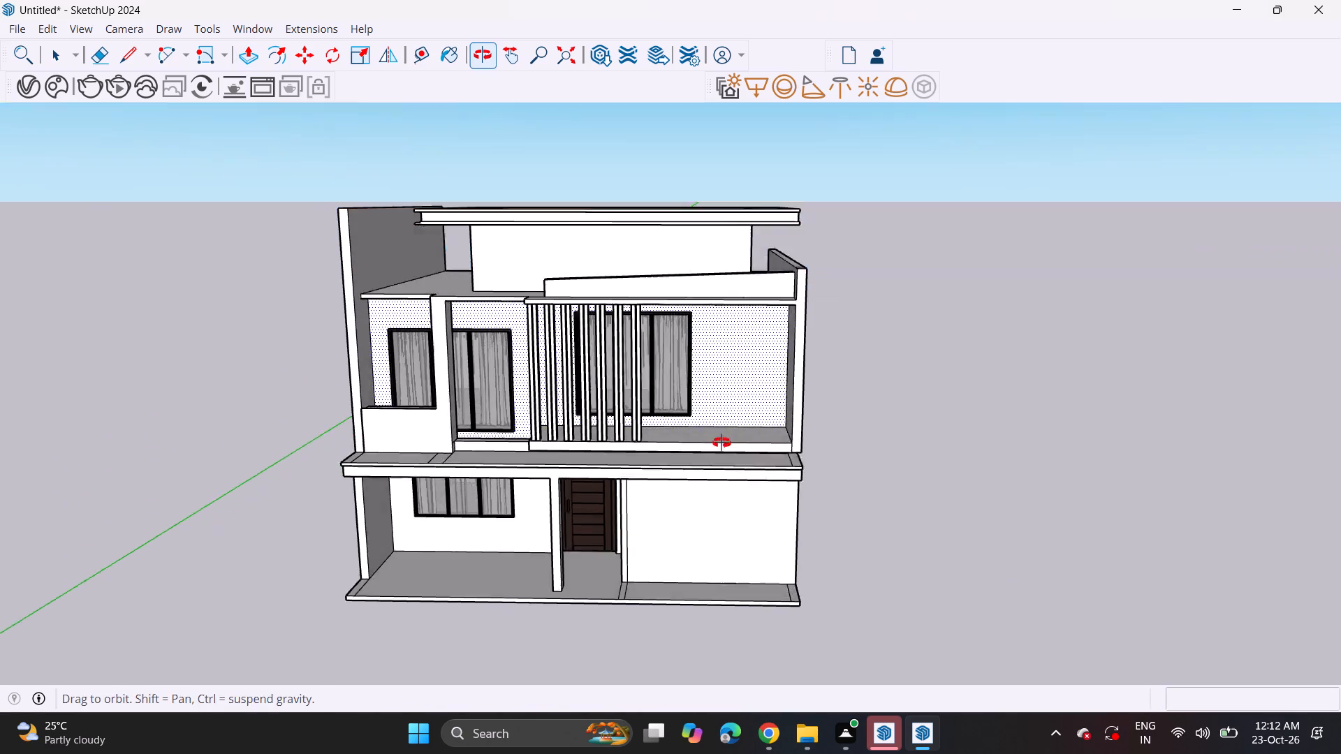
middle_click_drag(721, 443, 721, 443)
Draw a 6" vertical line at the slatted balcony roof slab's end by the side wall, joined to the opening's corner.
scroll(786, 308, "up", 9)
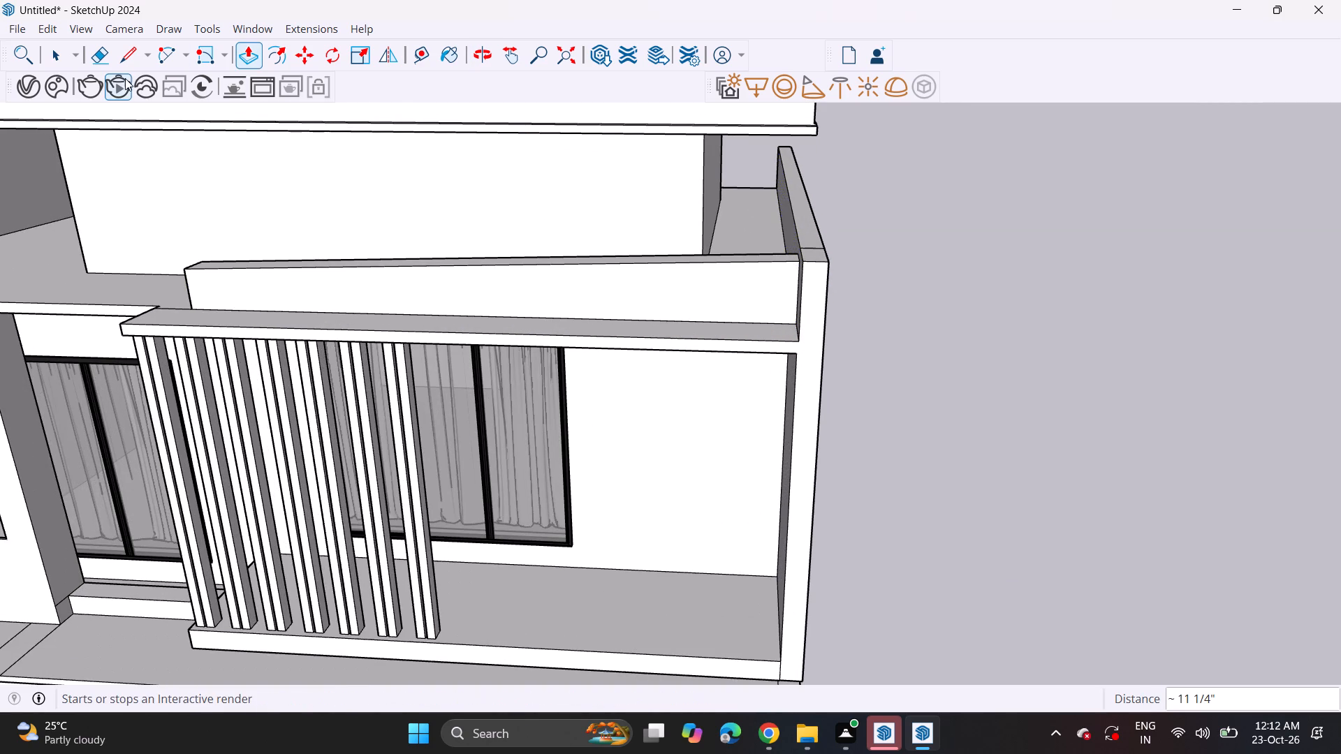
left_click(133, 59)
scroll(831, 363, "up", 3)
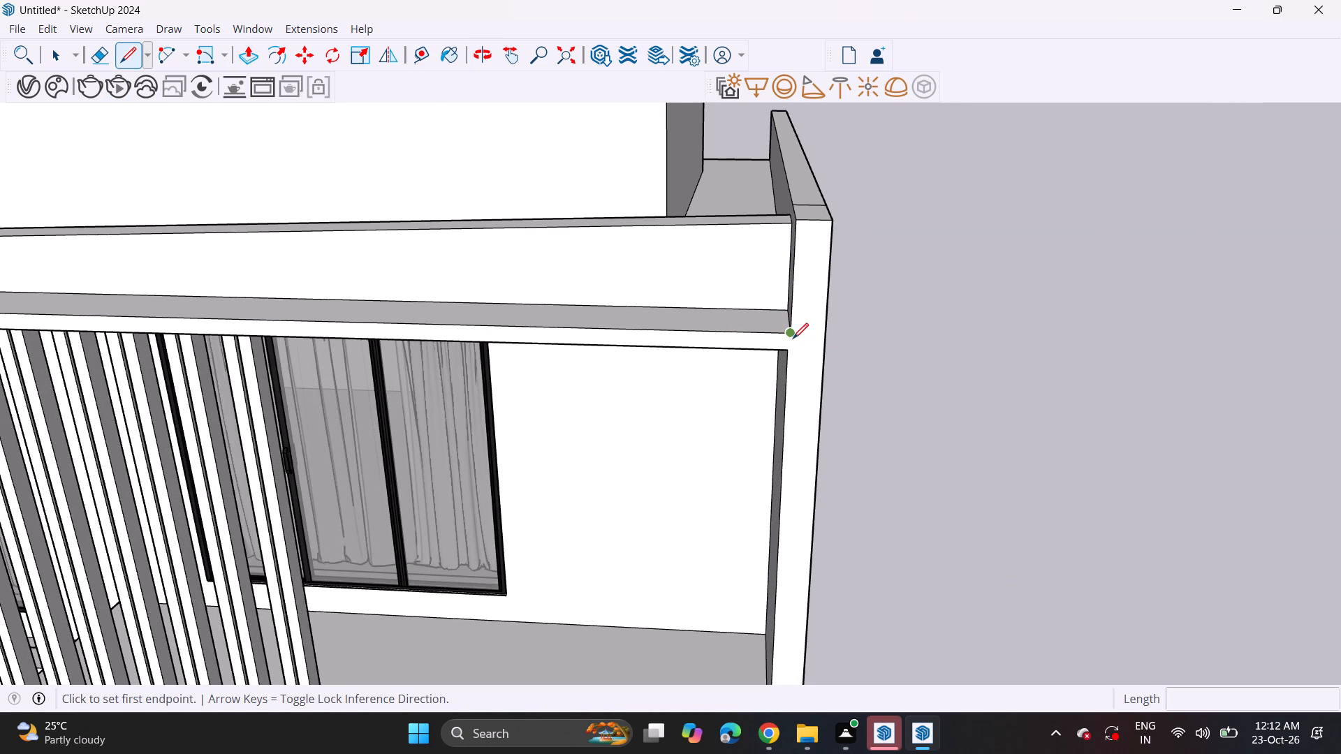
left_click(793, 339)
scroll(798, 347, "up", 11)
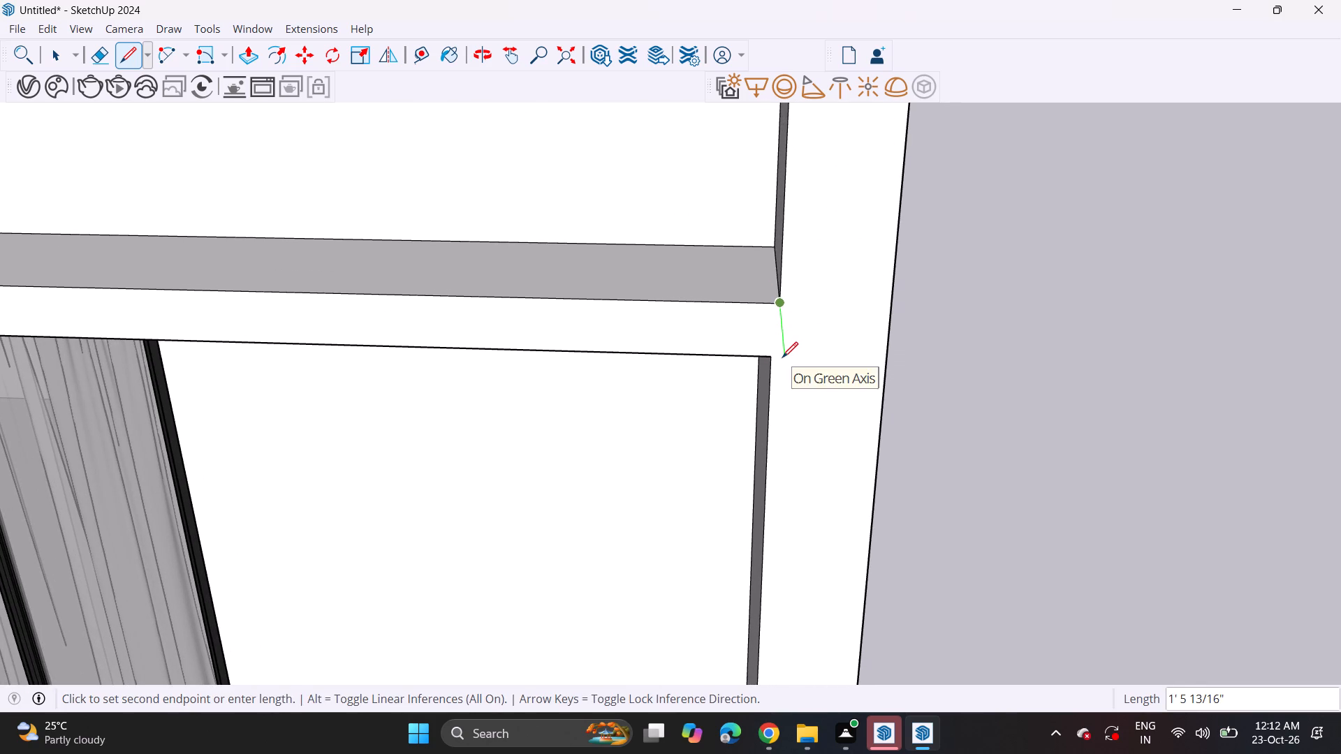
scroll(779, 359, "up", 6)
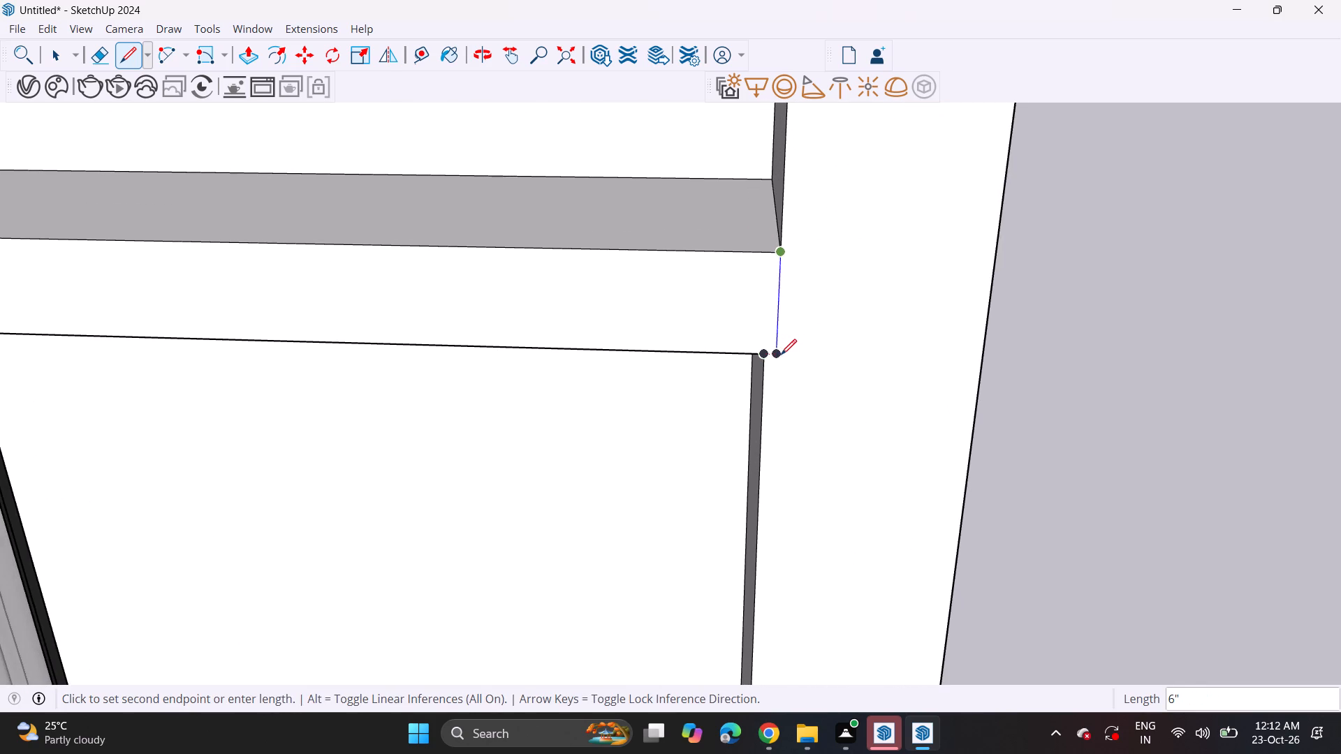
left_click(781, 355)
left_click(766, 355)
scroll(691, 415, "down", 6)
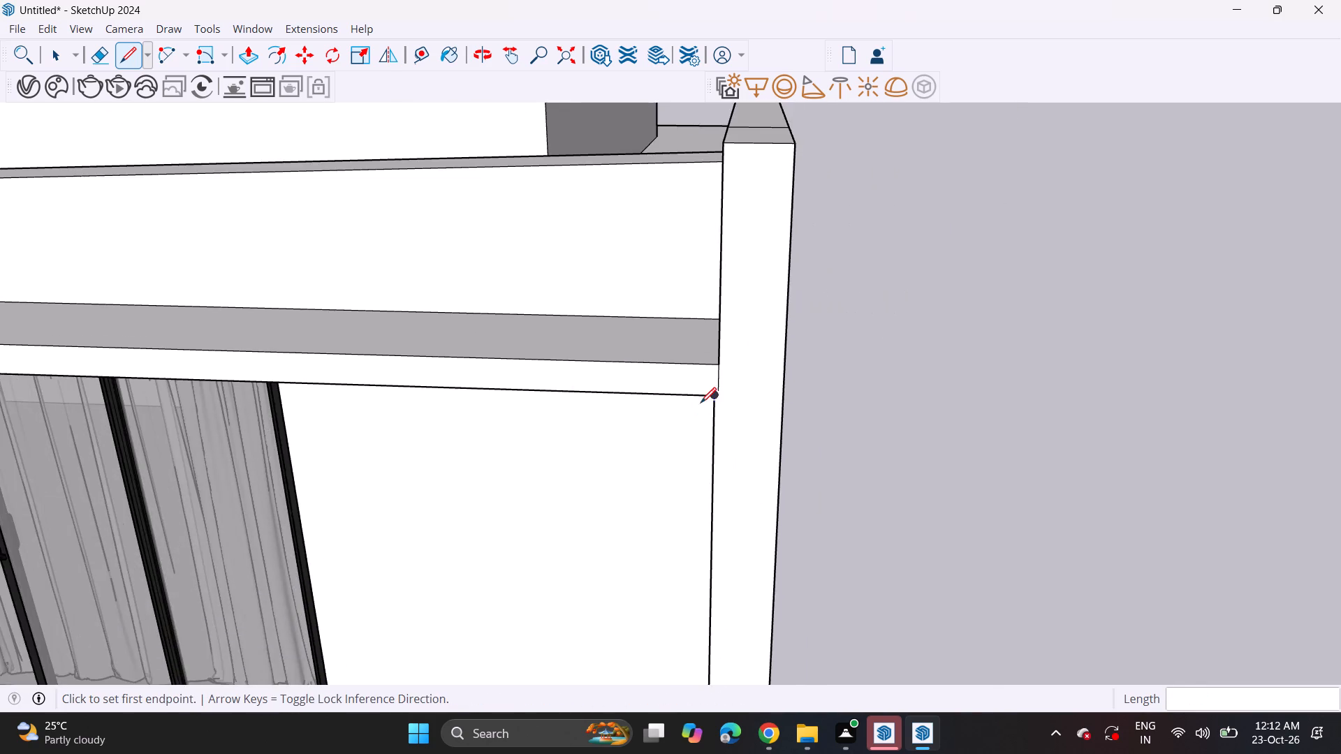
Examine the joint between the balcony roof slab and side wall, and the overall facade from the front and side.
scroll(701, 406, "down", 2)
middle_click_drag(708, 405, 863, 341)
scroll(837, 345, "down", 9)
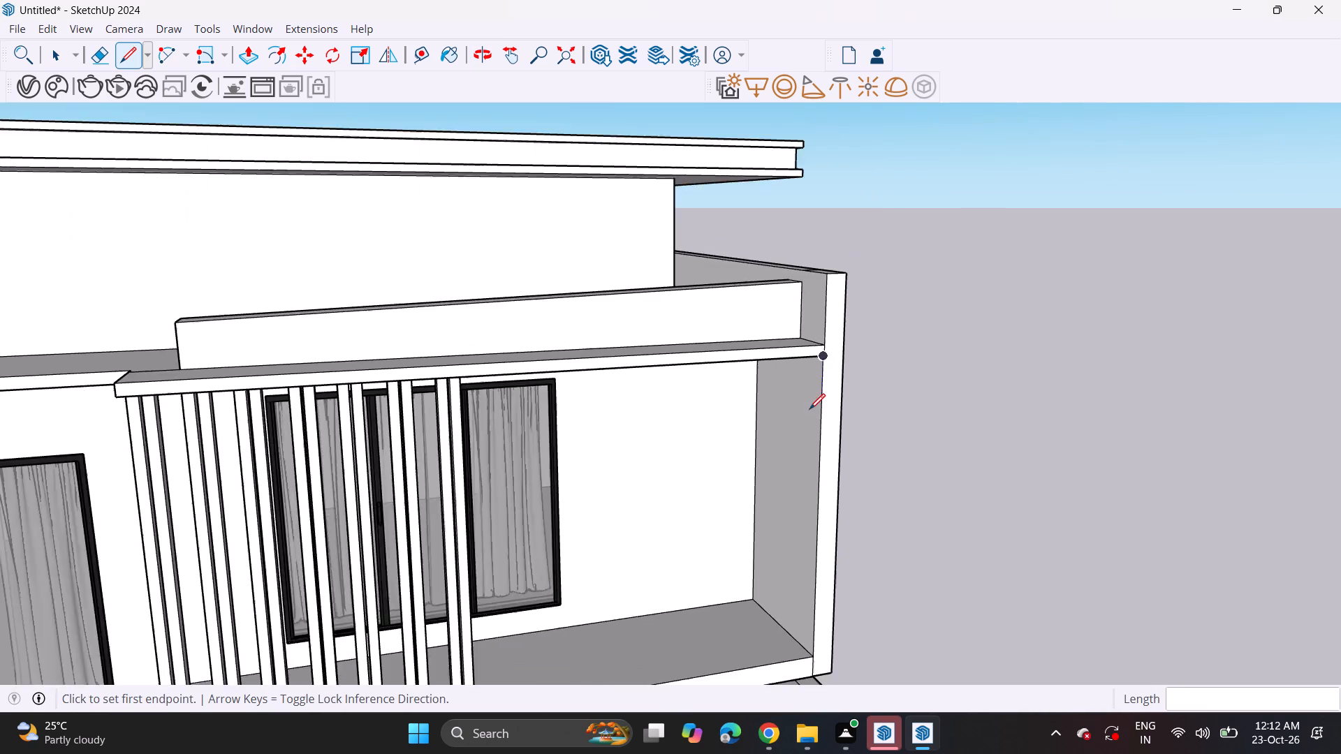
scroll(809, 409, "down", 4)
middle_click_drag(728, 498, 728, 369)
key("space")
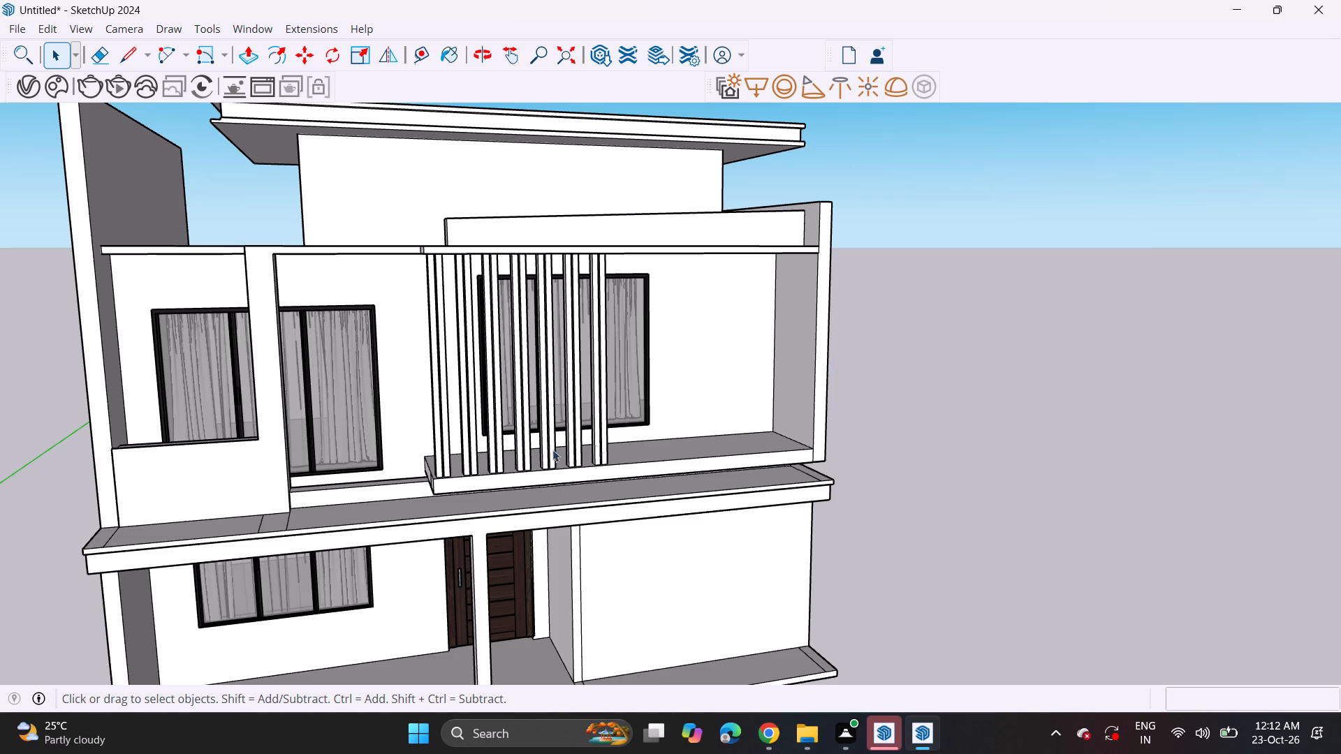
scroll(577, 441, "down", 3)
middle_click_drag(574, 454, 641, 372, "shift")
scroll(647, 374, "up", 1)
middle_click_drag(647, 374, 494, 374)
middle_click_drag(504, 374, 640, 420, "shift")
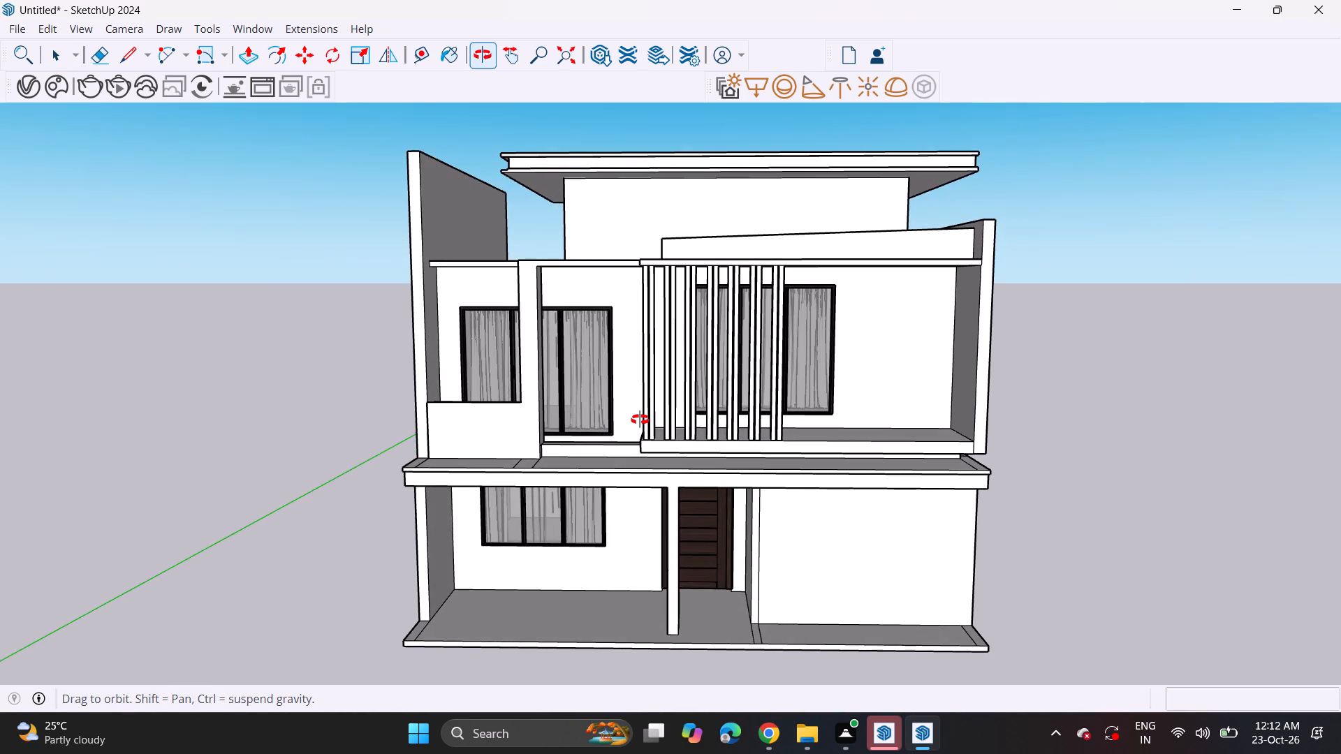
middle_click_drag(640, 420, 646, 416, "shift")
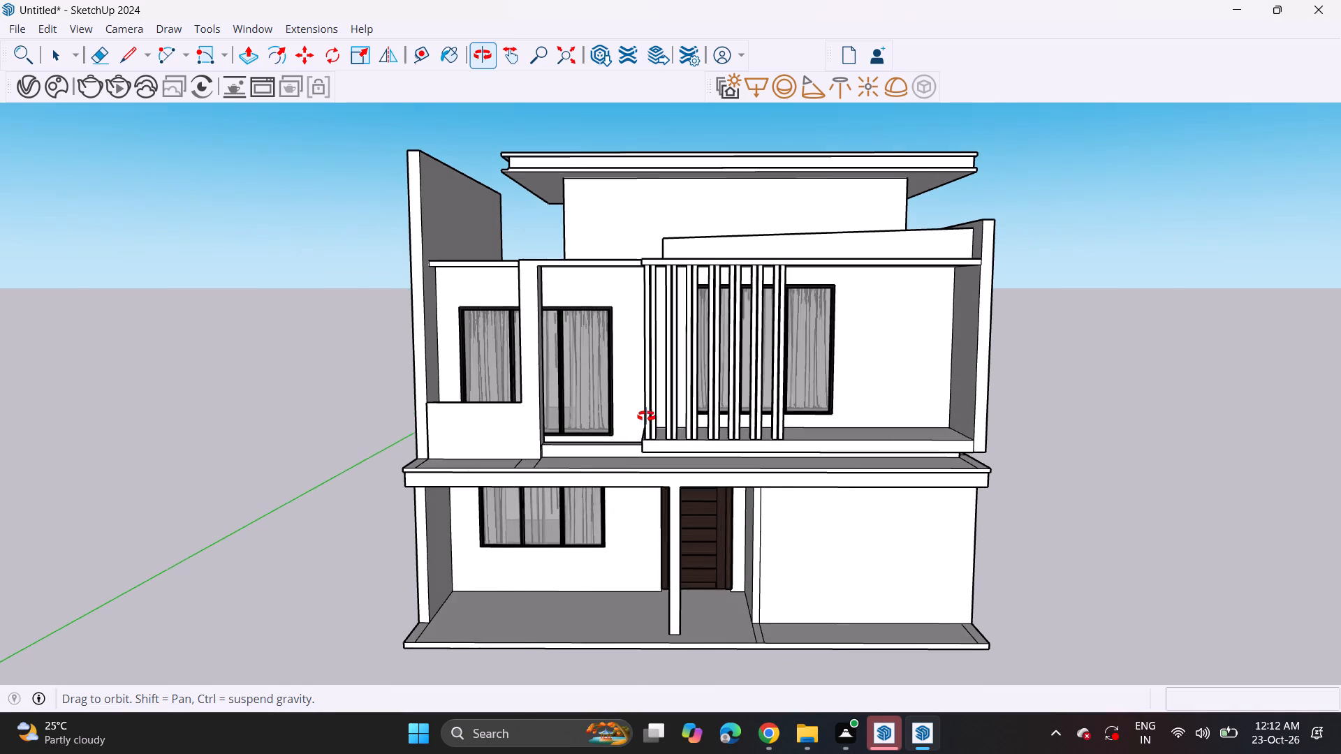
middle_click_drag(646, 416, 626, 414, "shift")
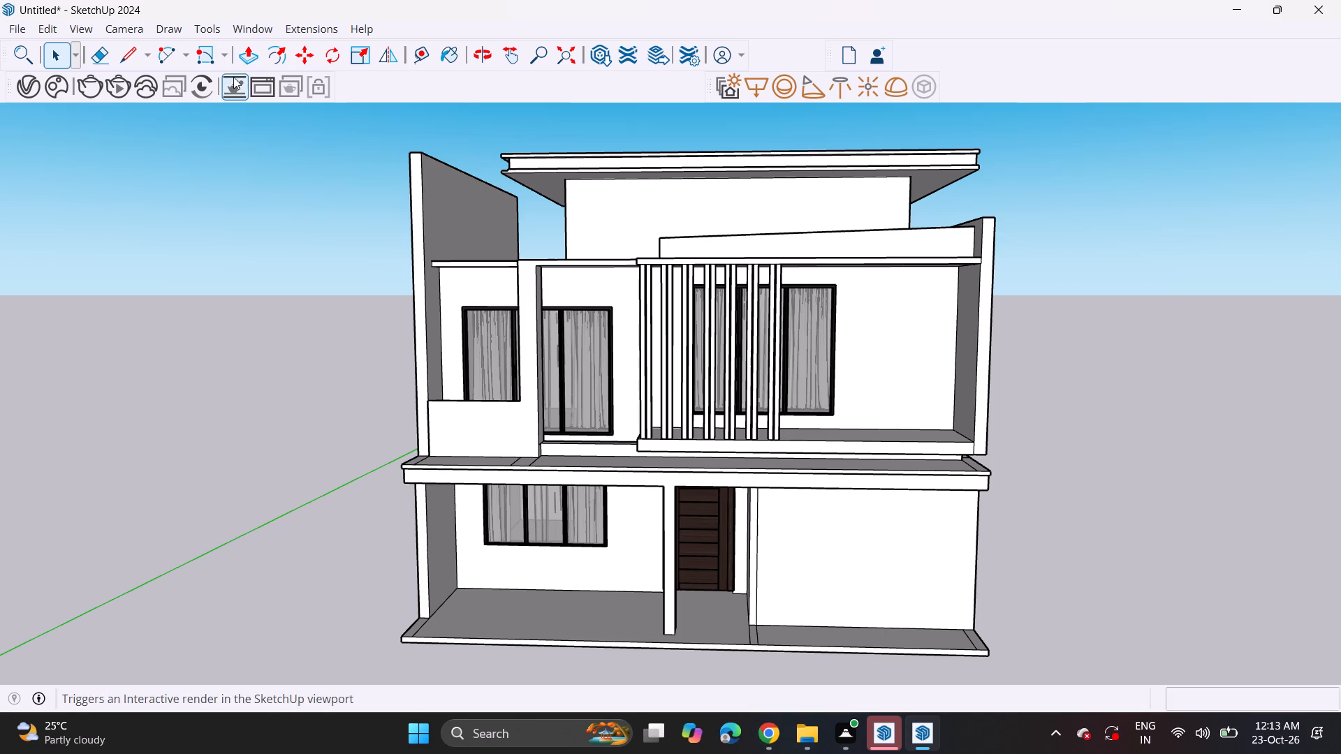
Draw a rectangle about 1' 8 5/8" by 16' 11" on the small balcony's back wall, between the side wall and window.
left_click(229, 61)
left_click(221, 82)
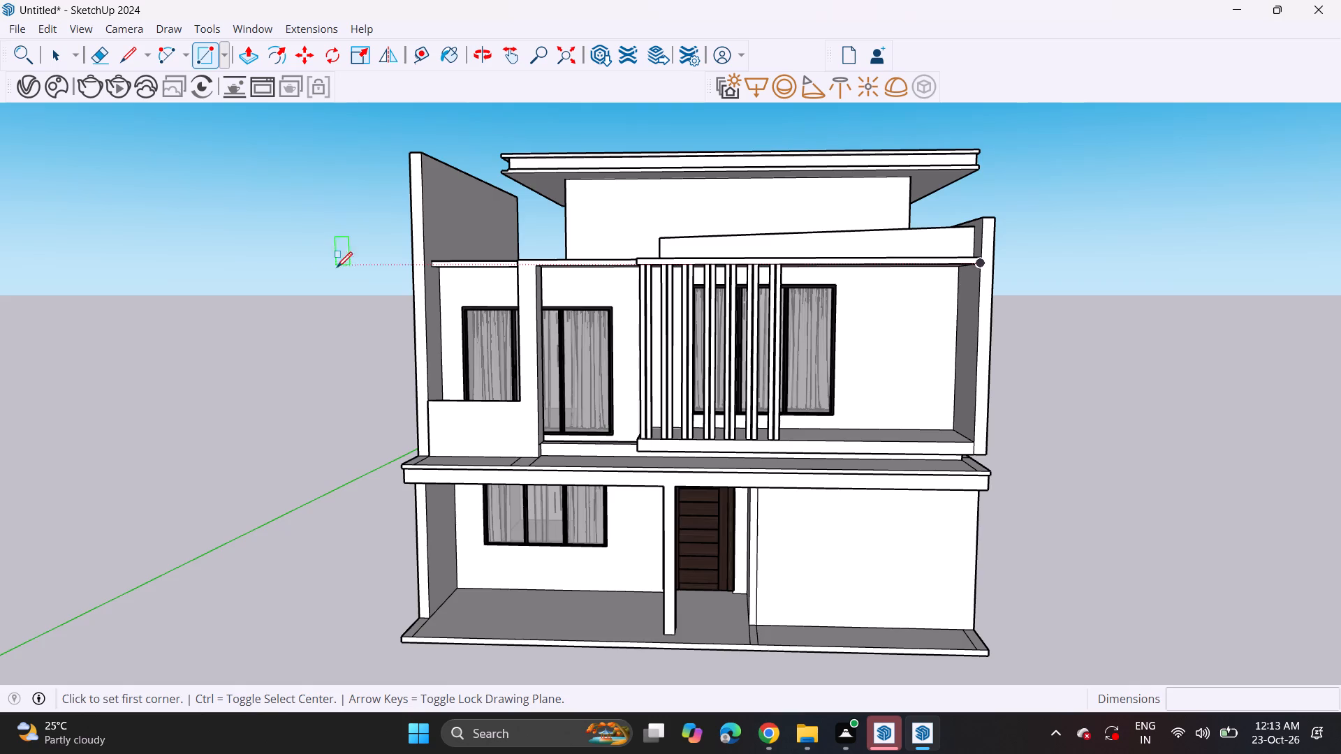
scroll(396, 215, "up", 1)
middle_click_drag(410, 230, 423, 304)
scroll(413, 243, "down", 1)
scroll(430, 321, "up", 5)
middle_click_drag(453, 260, 448, 155)
scroll(434, 237, "up", 5)
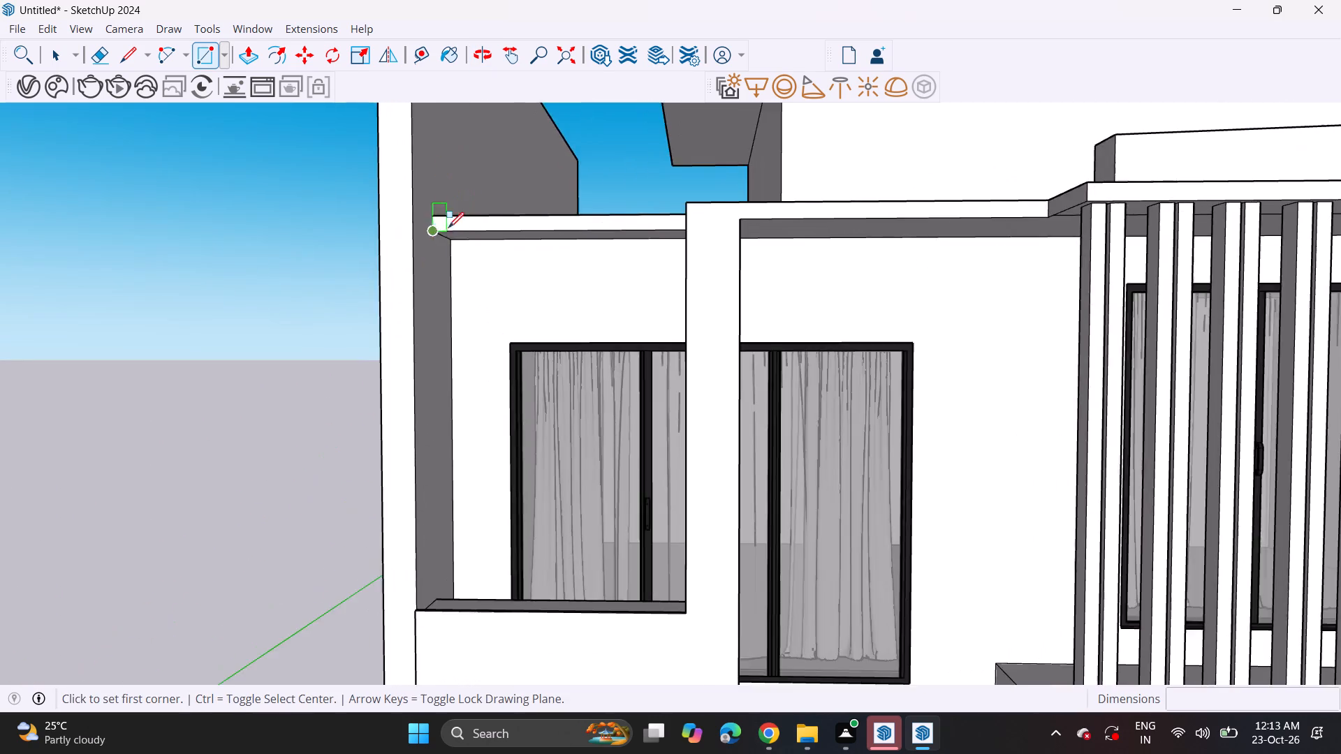
scroll(465, 237, "up", 5)
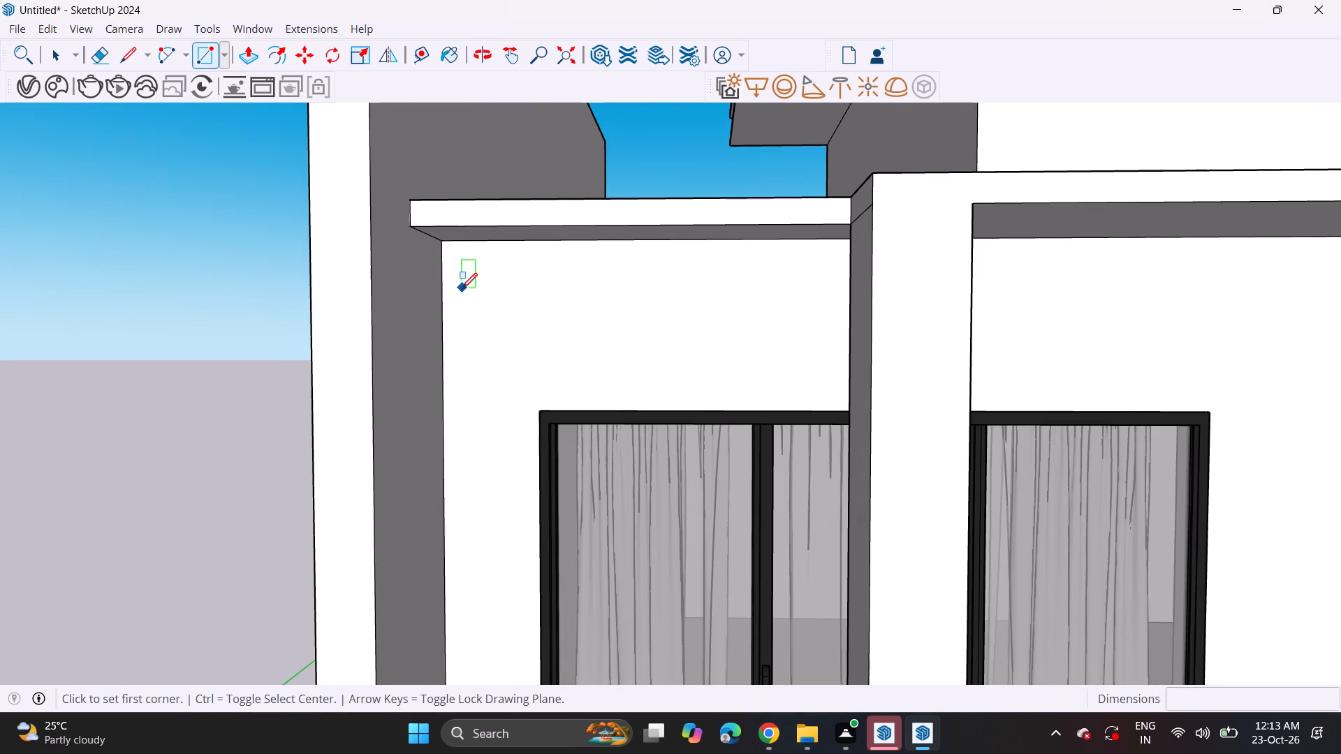
scroll(463, 293, "up", 4)
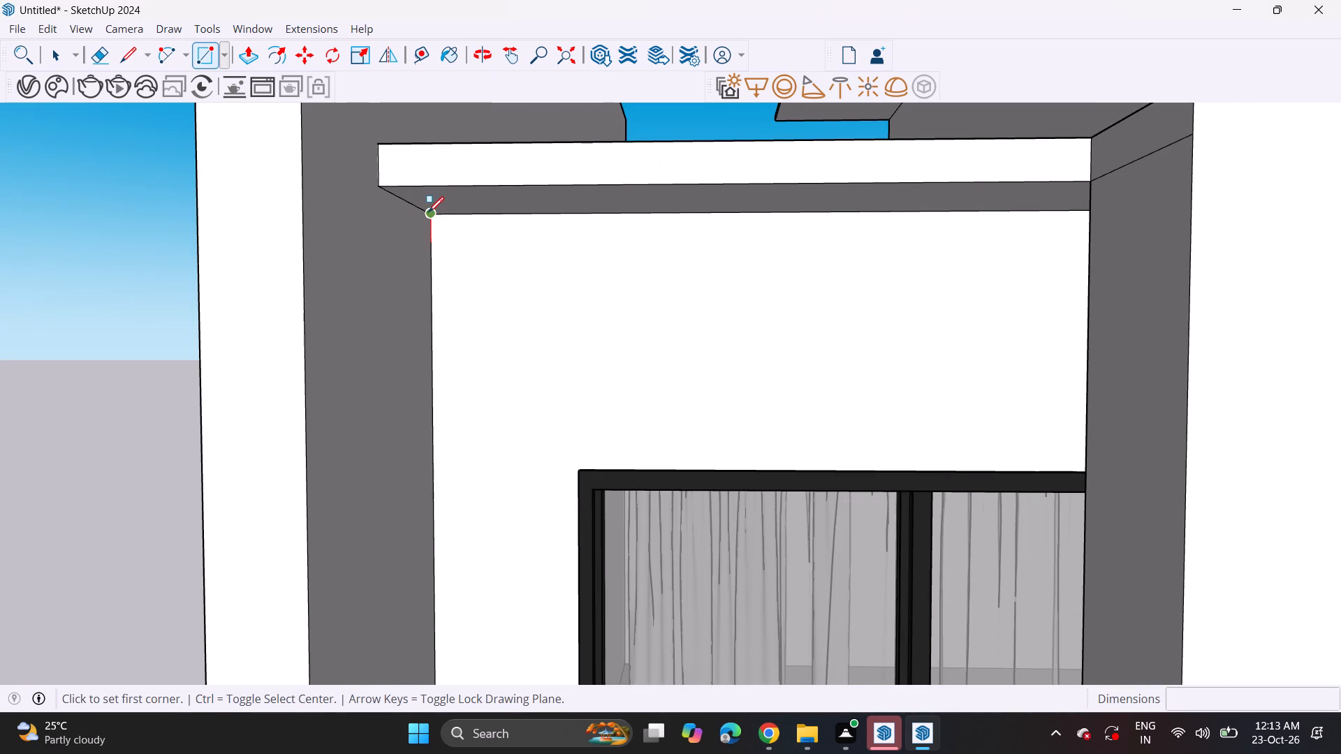
left_click(431, 219)
scroll(439, 433, "down", 7)
middle_click_drag(460, 491, 312, 495)
middle_click_drag(454, 523, 281, 281)
middle_click_drag(342, 383, 303, 495)
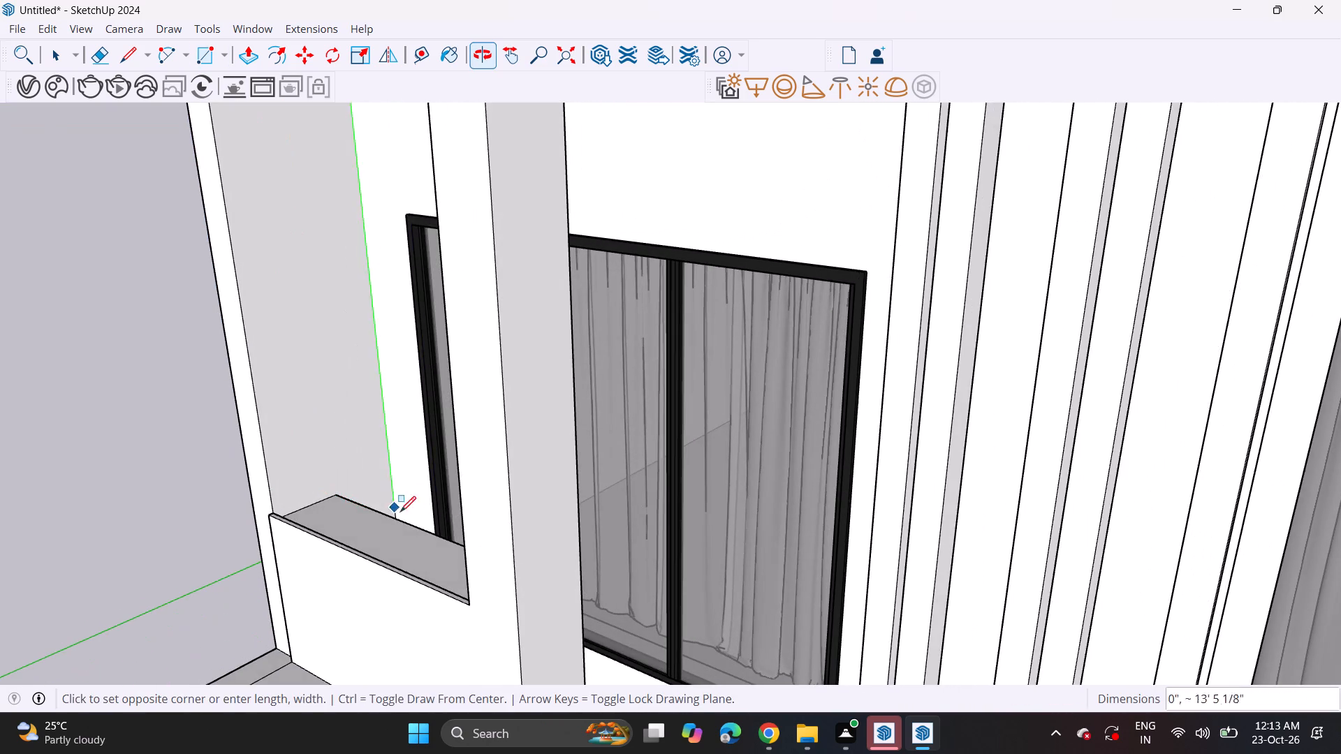
middle_click_drag(487, 545, 291, 517)
middle_click_drag(264, 512, 224, 512)
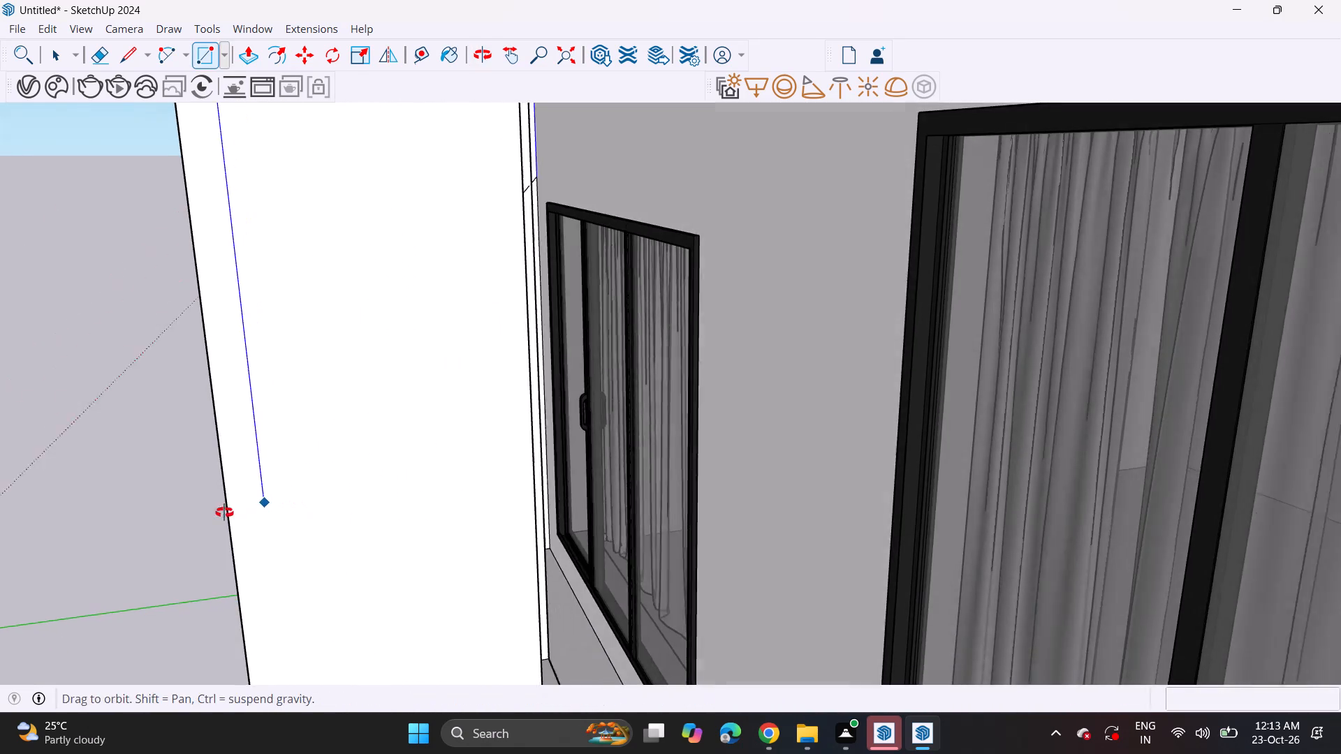
middle_click_drag(224, 512, 208, 512)
scroll(545, 577, "up", 5)
middle_click_drag(615, 574, 560, 561)
scroll(608, 551, "up", 5)
middle_click_drag(608, 551, 766, 584)
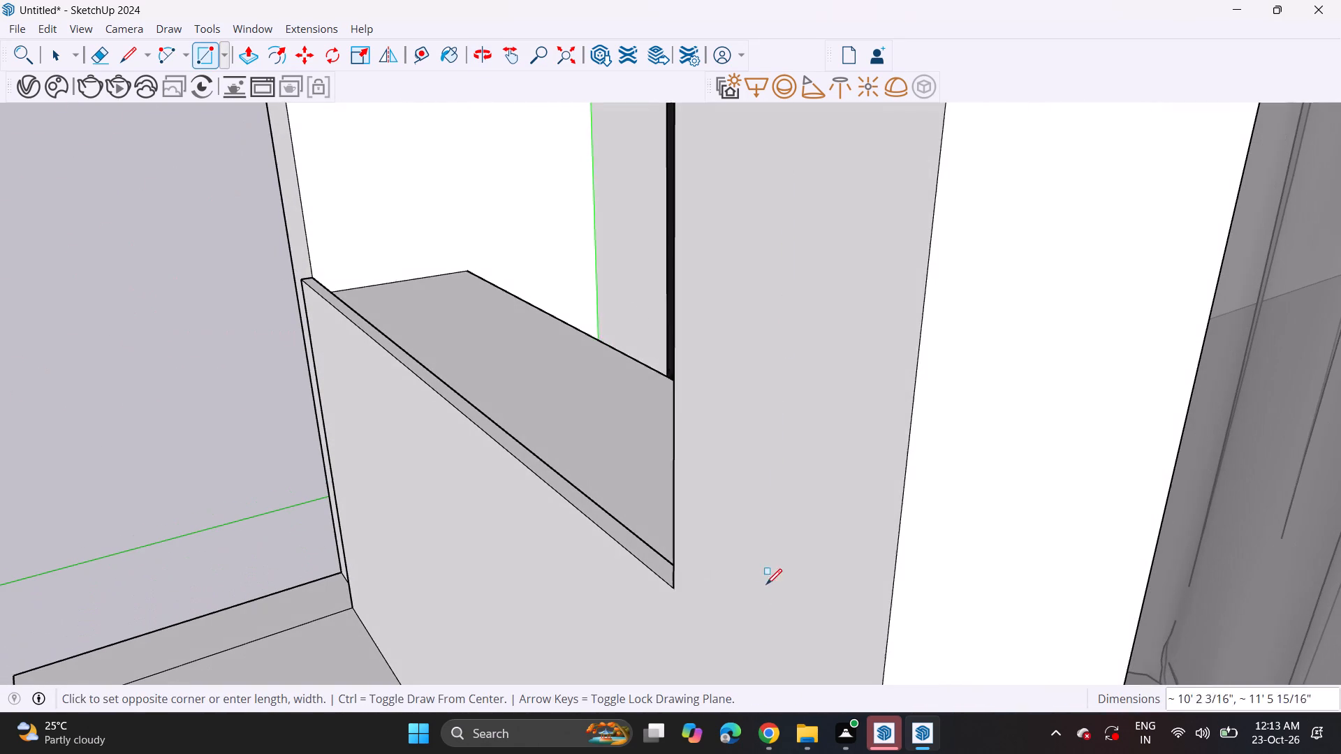
middle_click_drag(766, 584, 782, 612)
middle_click_drag(812, 482, 389, 458)
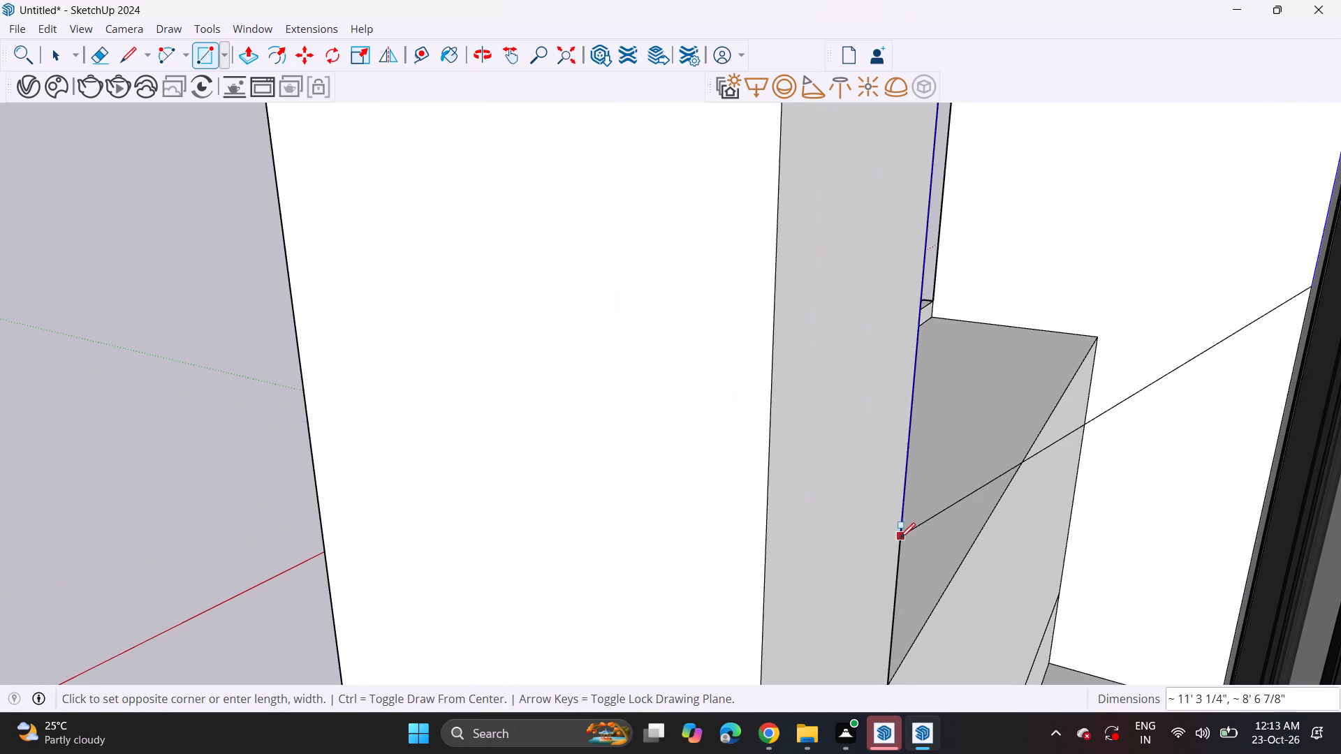
middle_click_drag(869, 525, 436, 424, "shift")
middle_click_drag(469, 434, 819, 427)
middle_click_drag(270, 525, 471, 399, "shift")
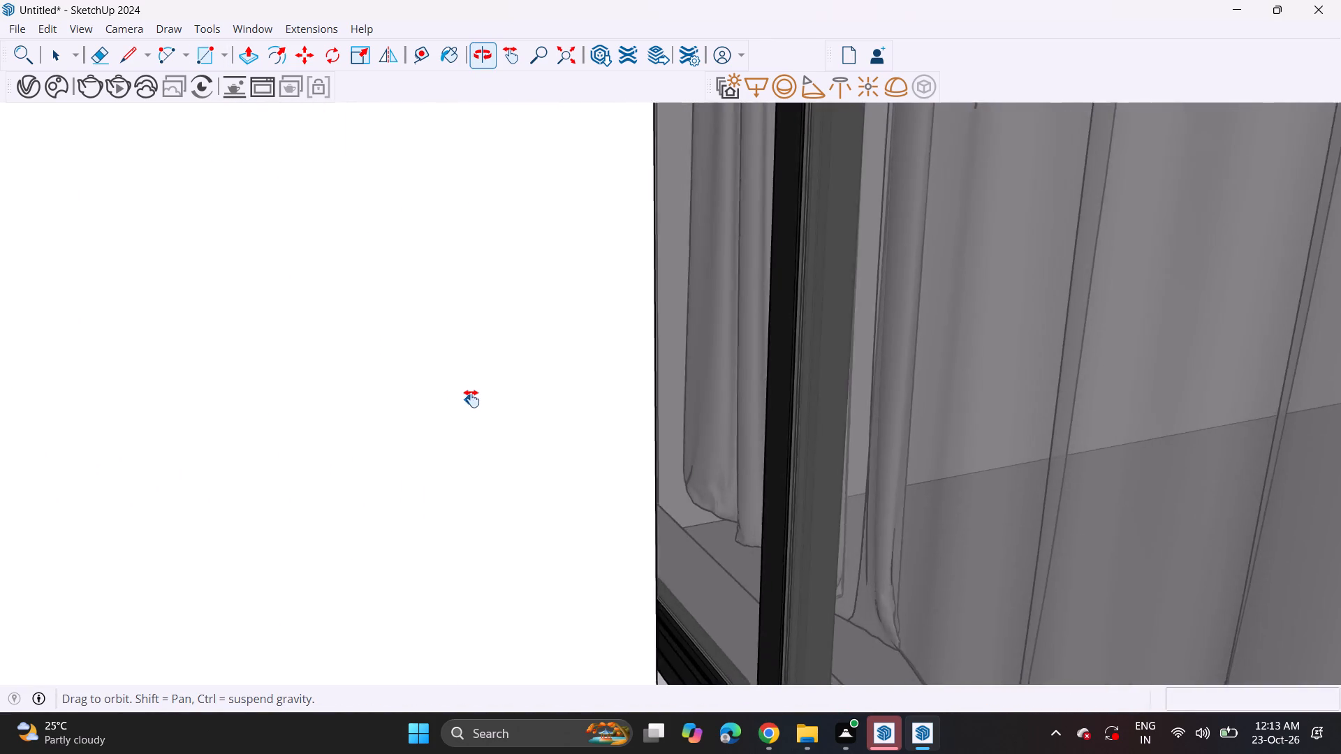
middle_click_drag(471, 399, 410, 396, "shift")
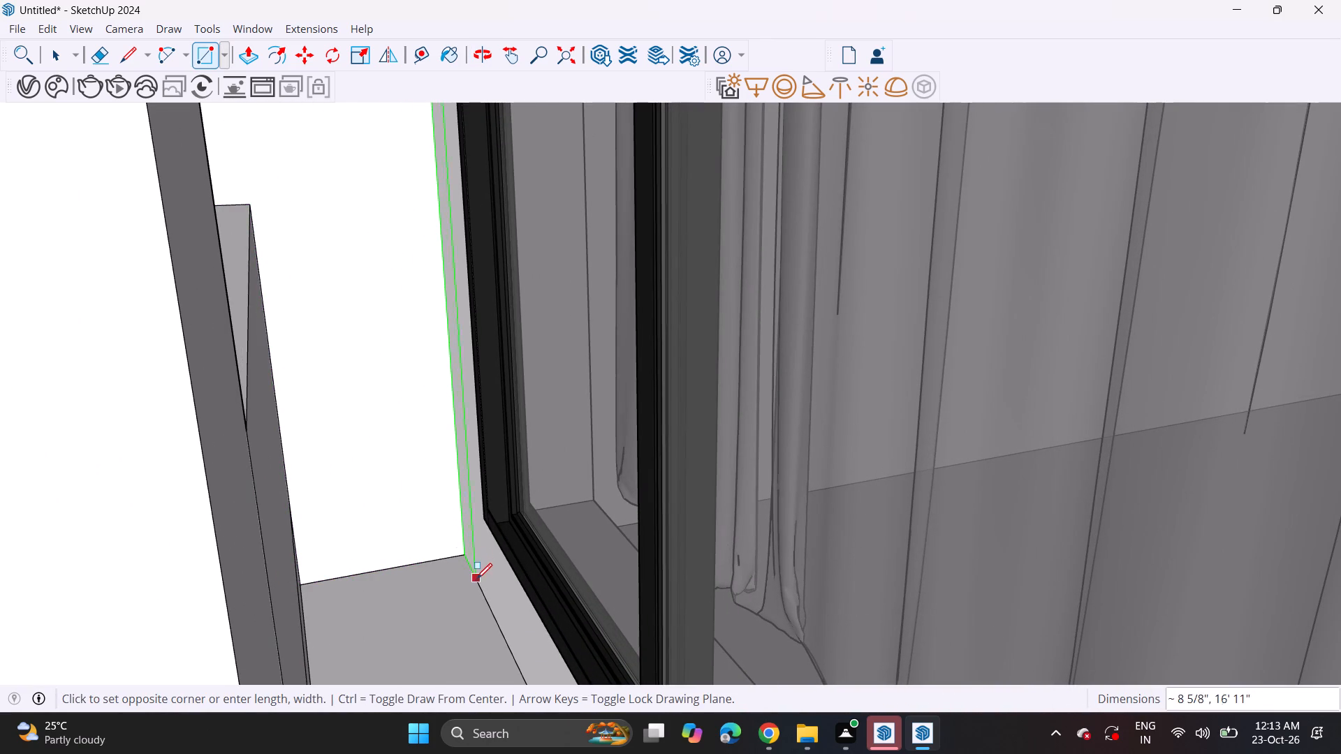
left_click(493, 616)
Pull the narrow rectangle on the small balcony's back wall outward about 8 7/8" to form a pilaster.
middle_click_drag(324, 424, 702, 496)
scroll(592, 371, "down", 17)
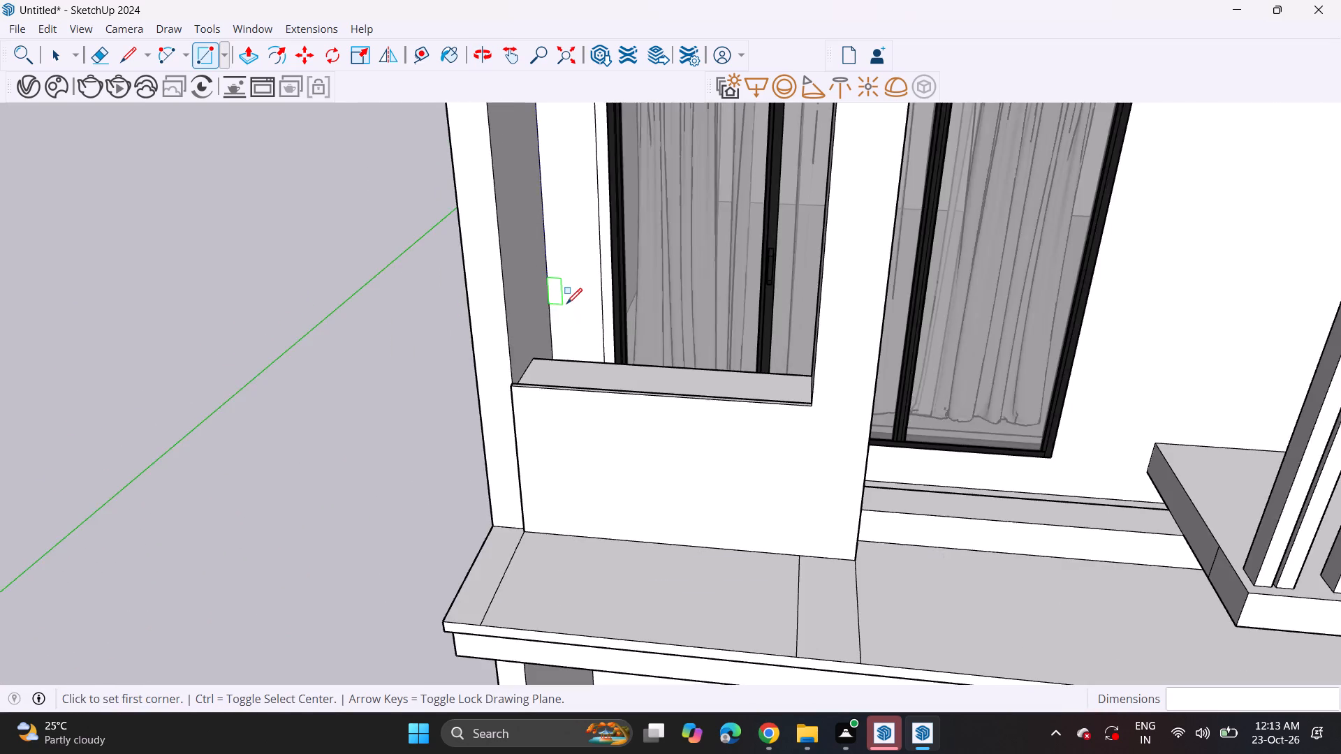
scroll(566, 304, "down", 3)
left_click(238, 53)
left_click(560, 259)
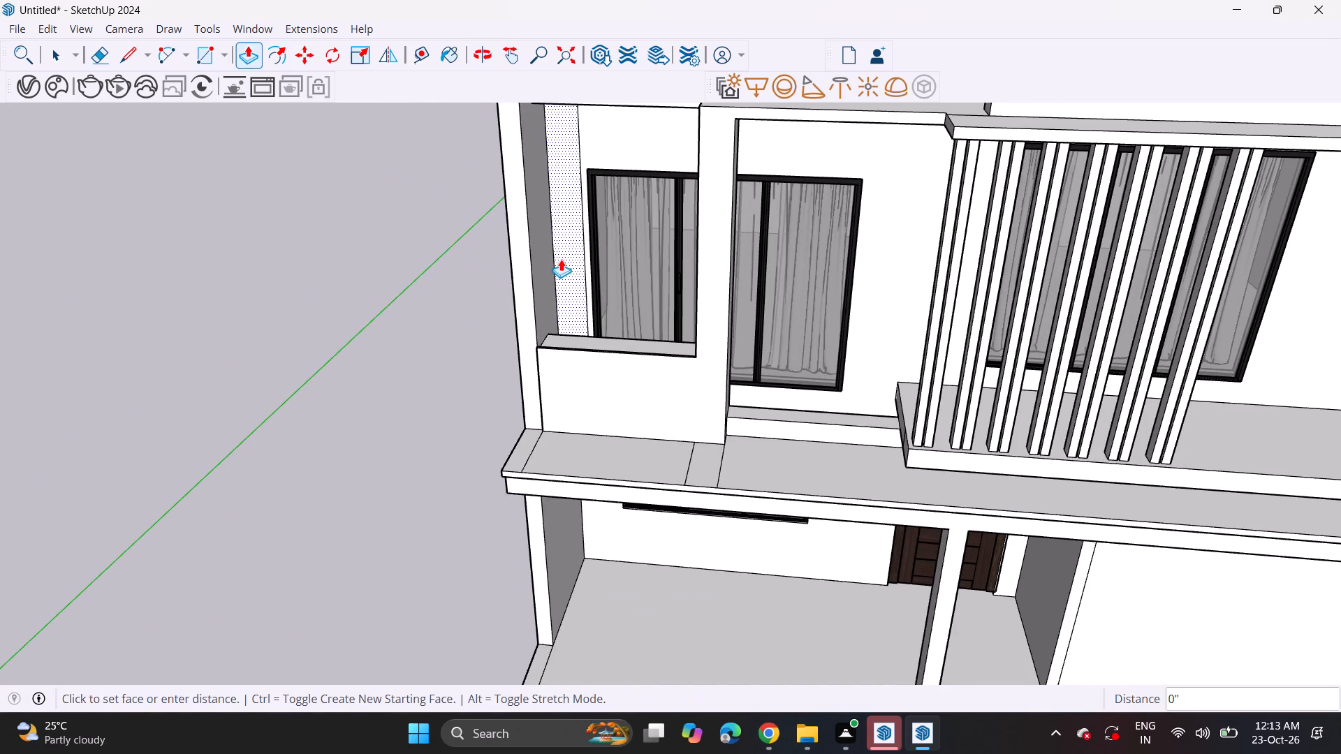
left_click(563, 267)
middle_click_drag(555, 295, 575, 187)
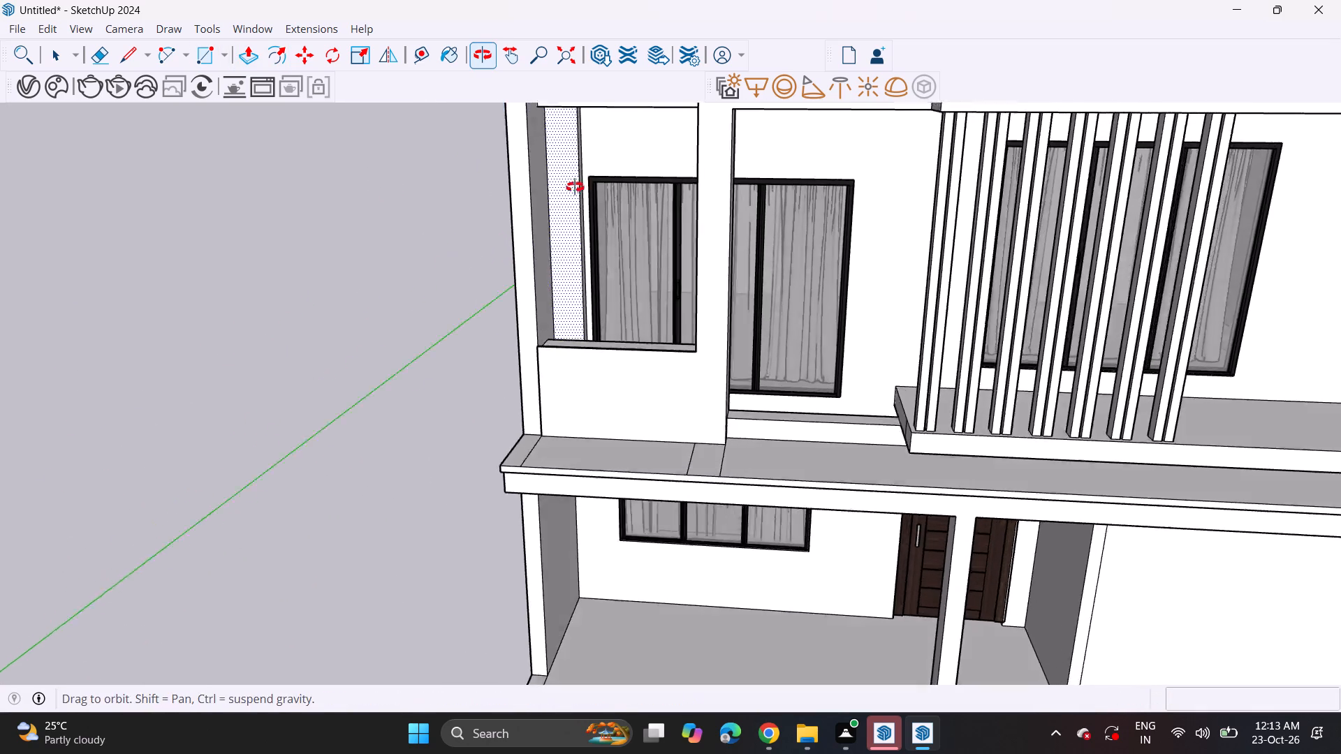
middle_click_drag(575, 187, 581, 176)
middle_click_drag(588, 180, 422, 302, "shift")
middle_click_drag(411, 307, 421, 248)
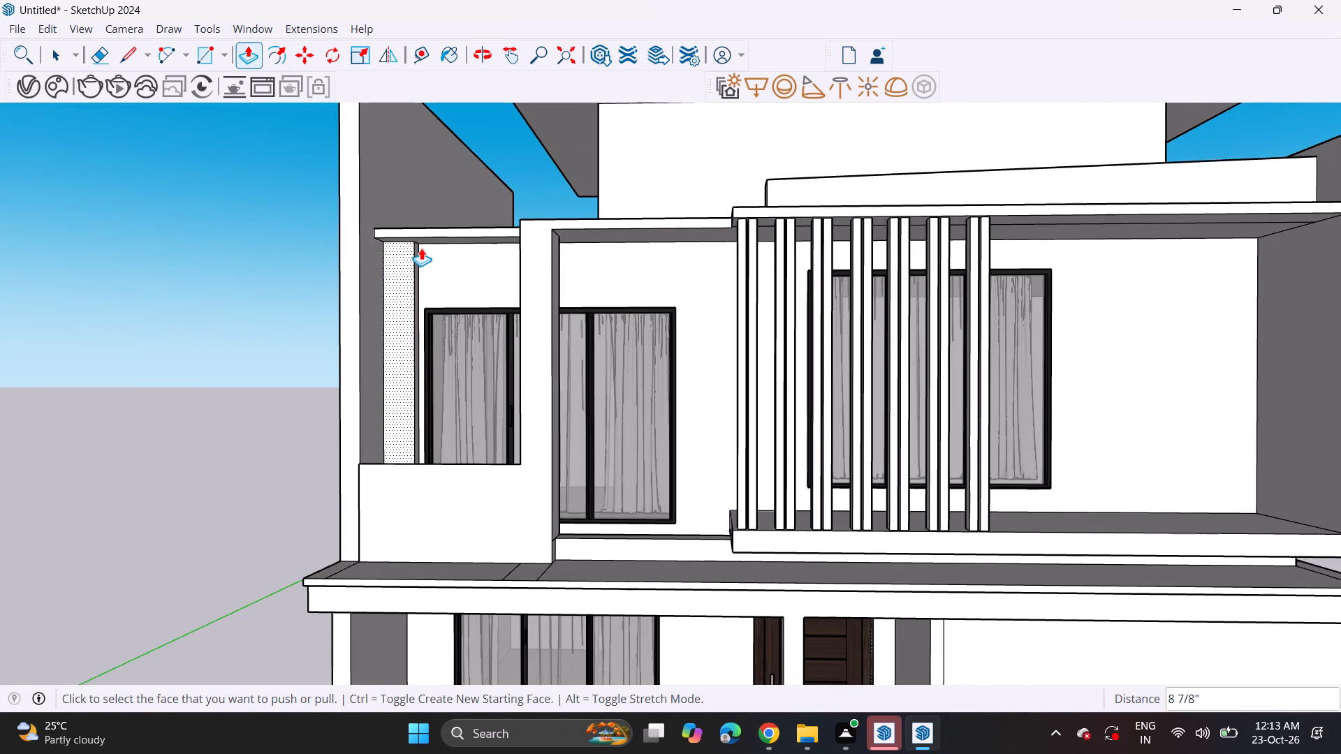
scroll(425, 385, "down", 5)
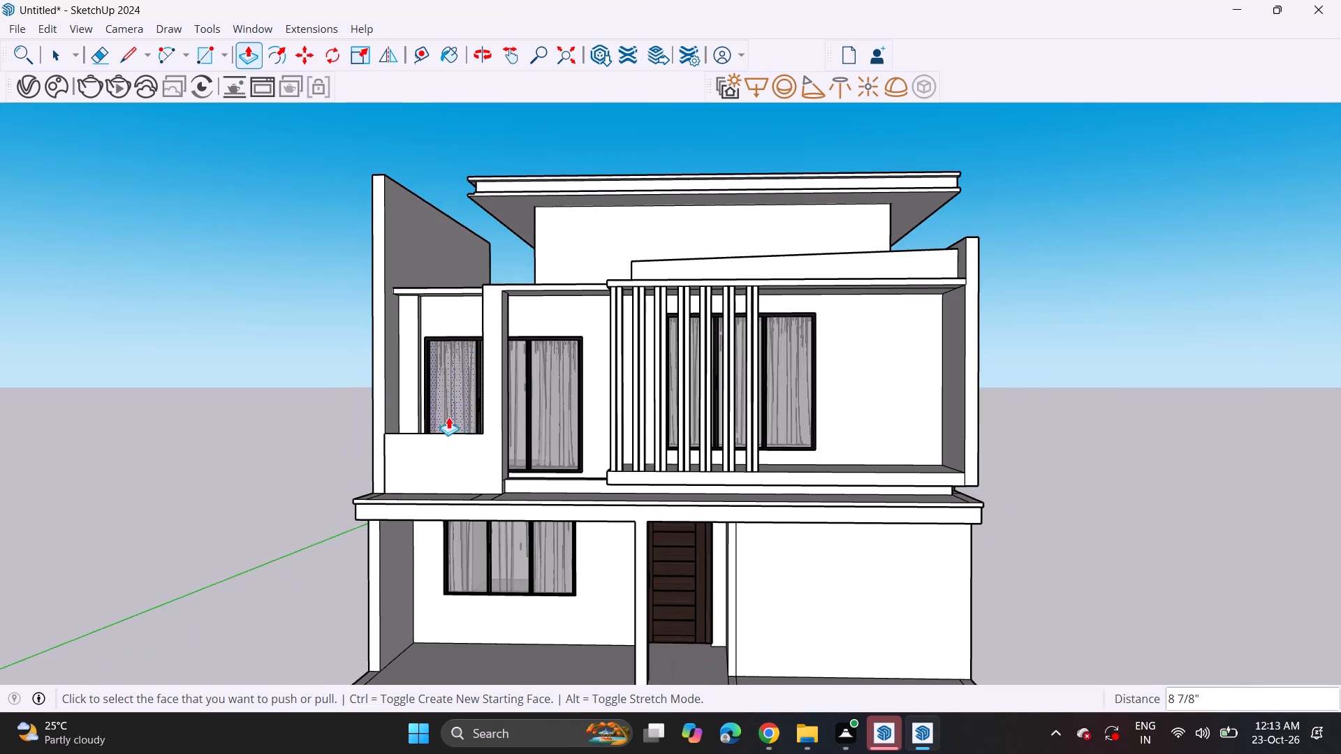
middle_click_drag(439, 415, 300, 380, "shift")
middle_click_drag(295, 380, 356, 374)
Thicken the slatted balcony's roof slab by pulling its underside down about 8 7/8".
scroll(363, 367, "up", 1)
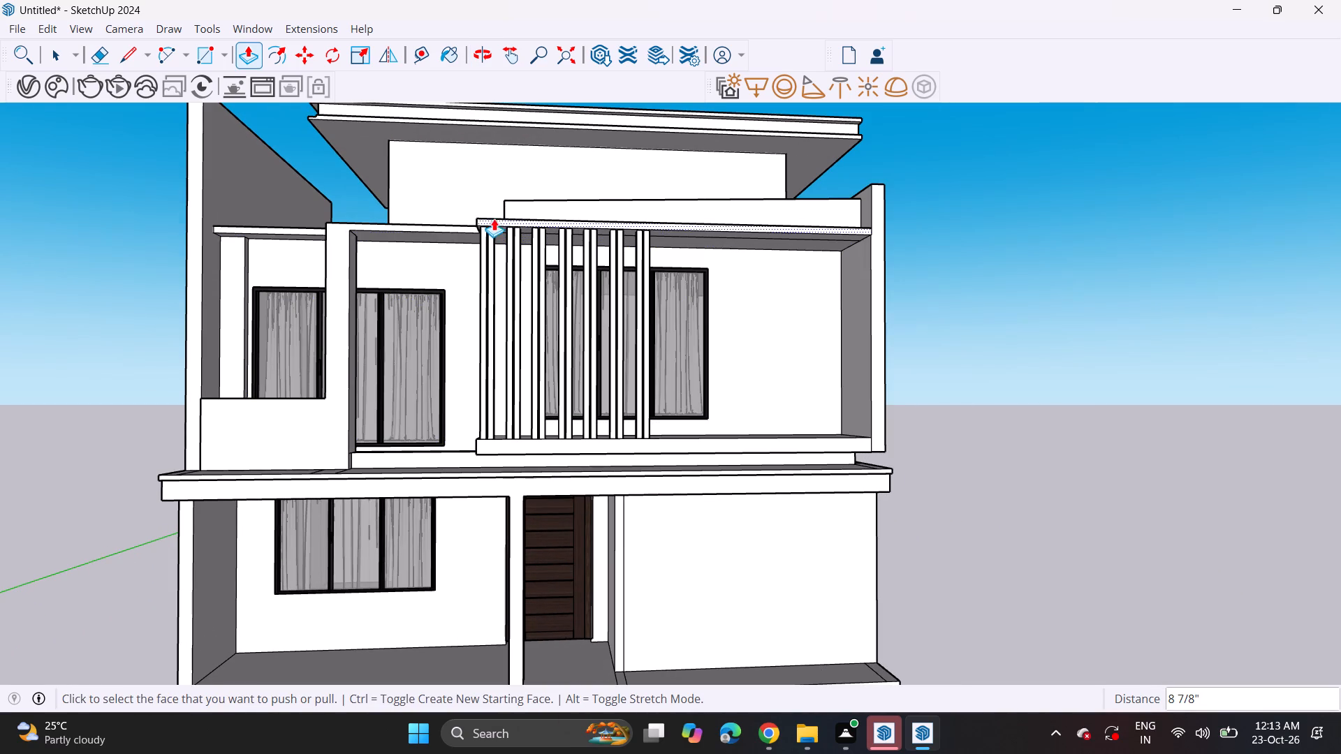
scroll(527, 224, "up", 1)
middle_click_drag(527, 224, 772, 222)
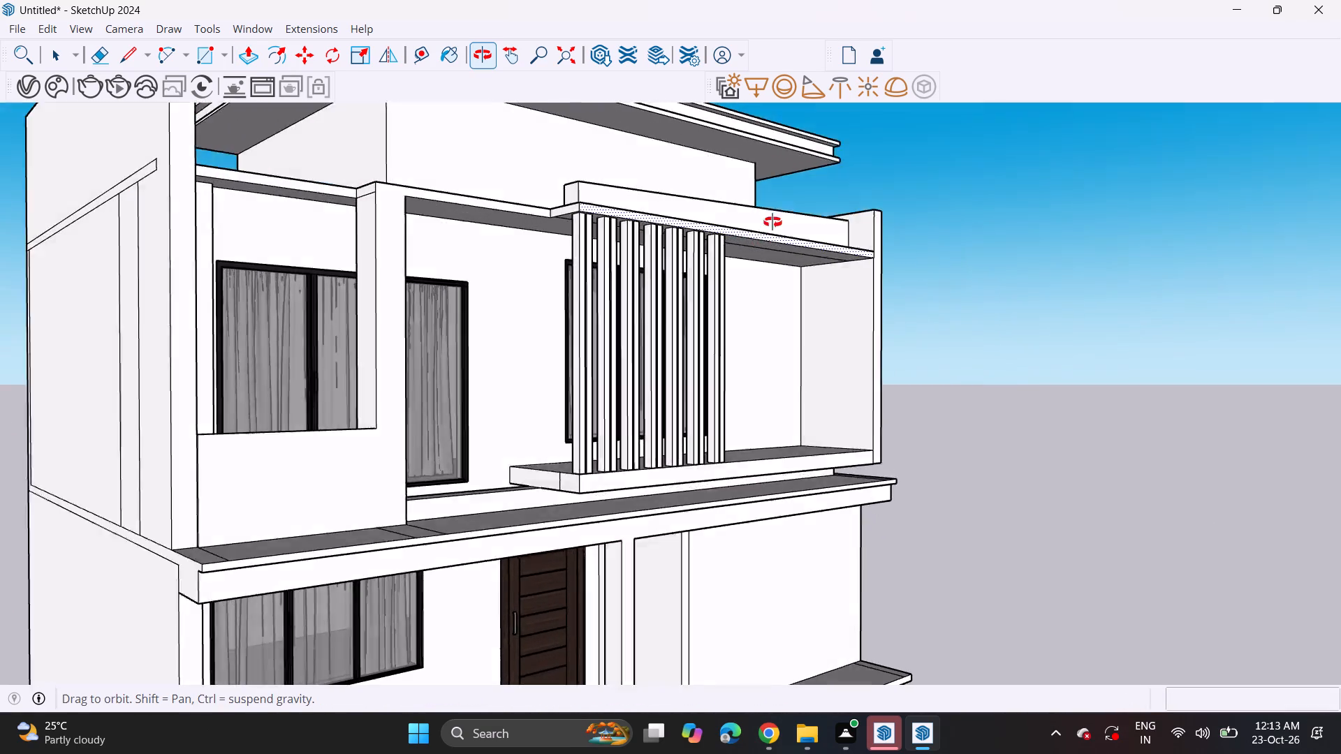
middle_click_drag(772, 222, 807, 204)
middle_click_drag(574, 170, 580, 188)
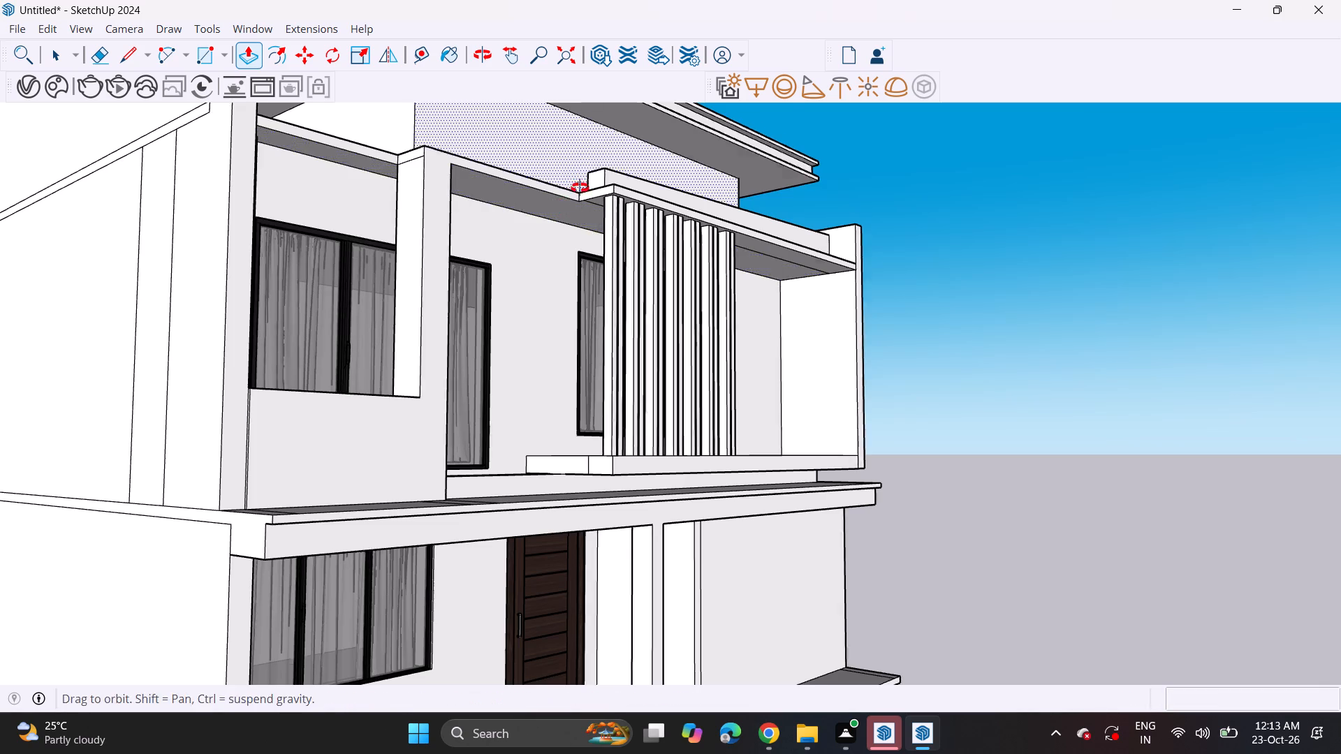
middle_click_drag(580, 188, 580, 239)
middle_click_drag(587, 203, 607, 135)
scroll(606, 183, "up", 6)
left_click(613, 211)
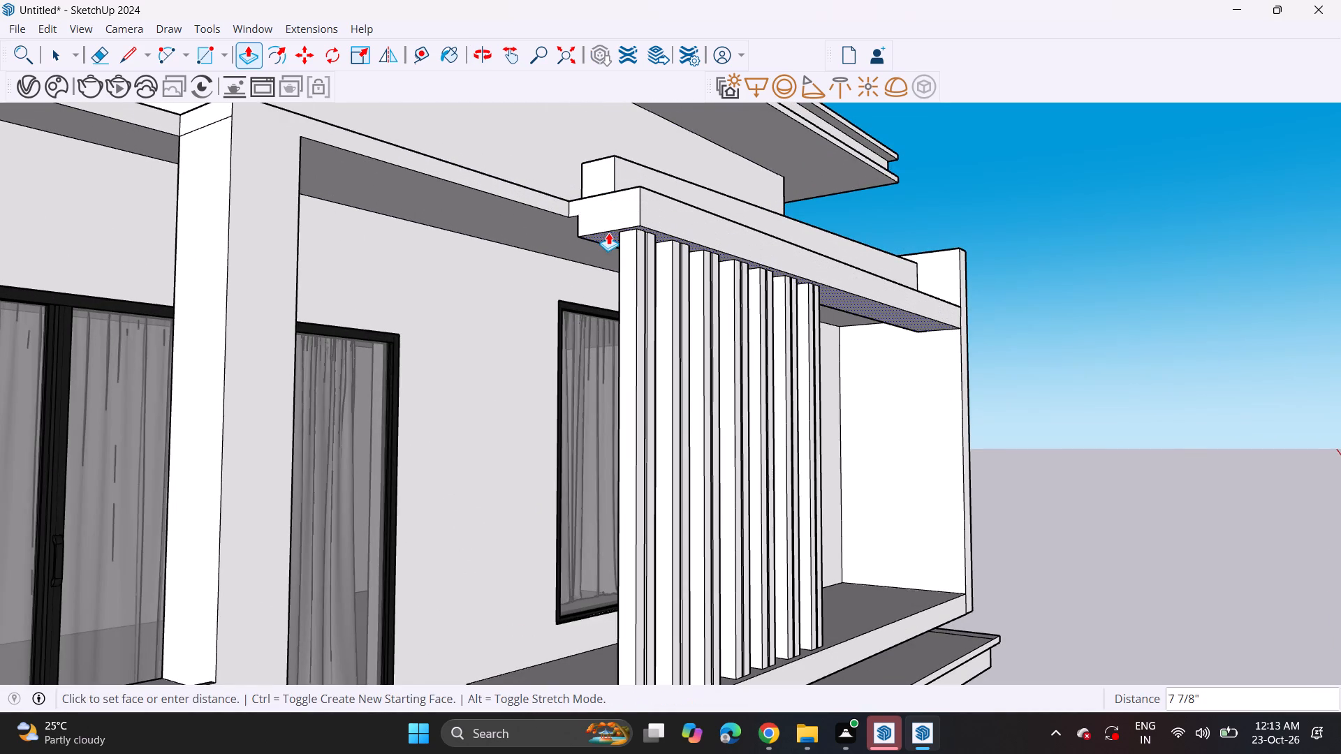
left_click(610, 235)
middle_click_drag(726, 235, 364, 339)
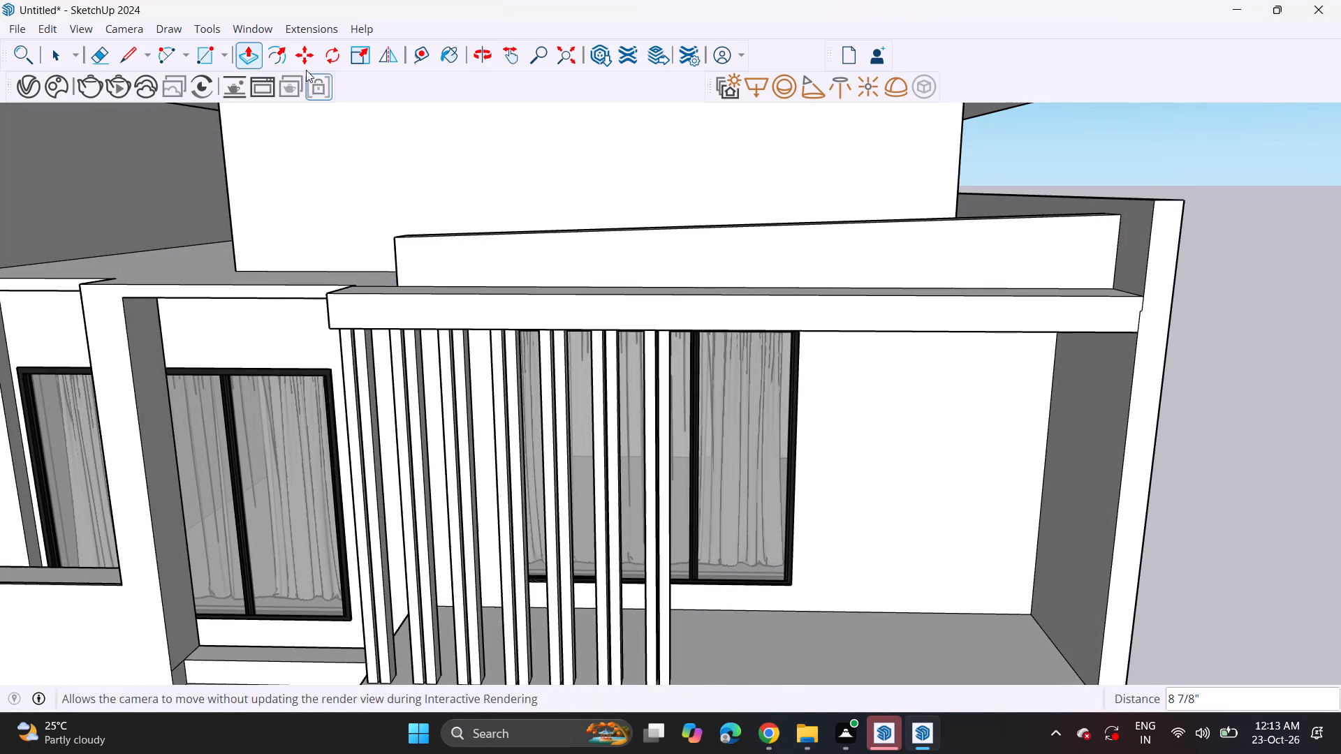
Draw a rectangle about 8 13/16" by 28' 2 3/4" along the front face of the slatted balcony's roof slab.
left_click(203, 52)
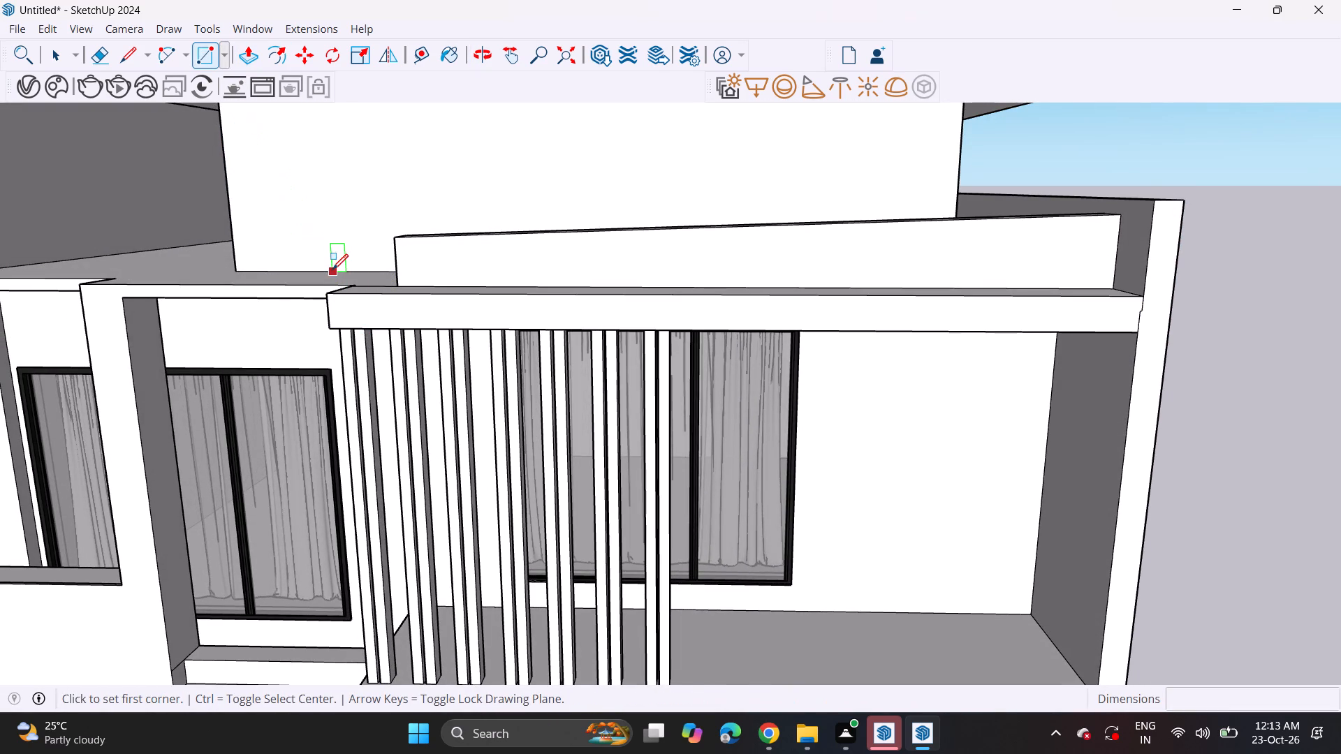
scroll(345, 273, "up", 4)
left_click(320, 321)
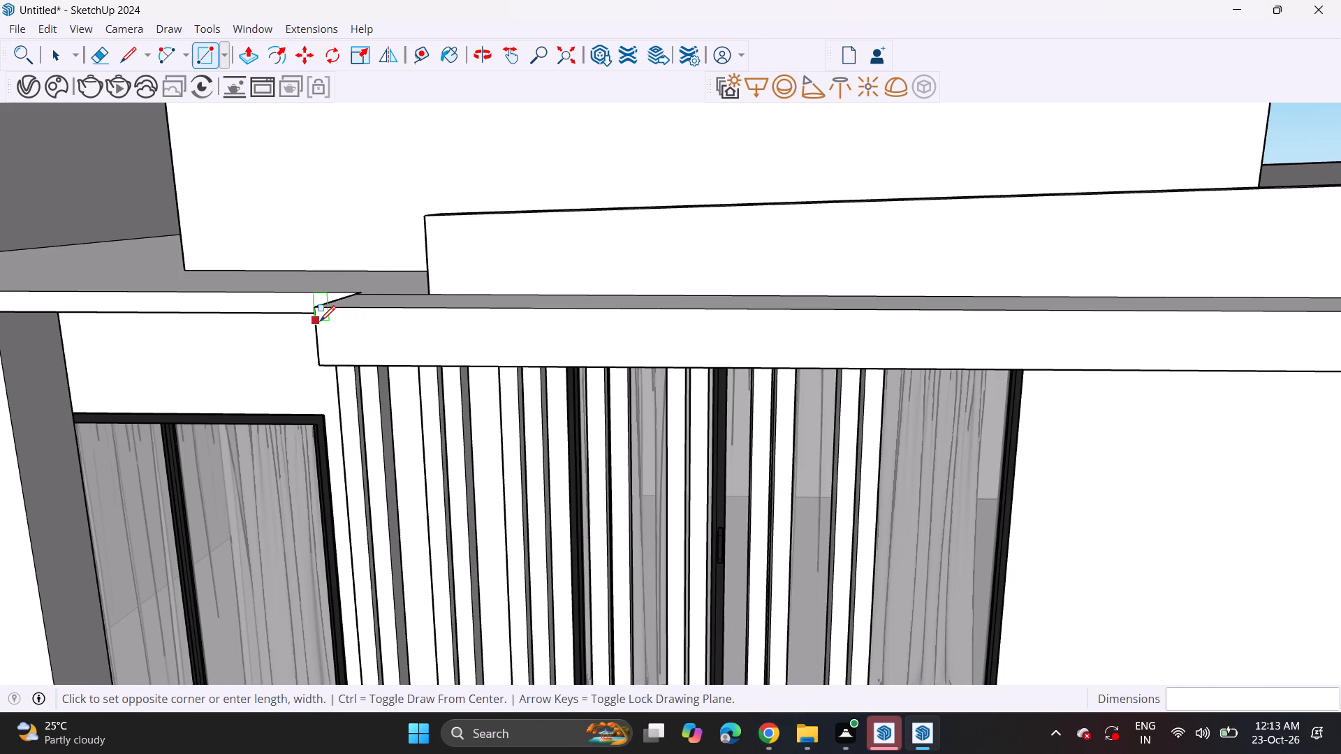
scroll(376, 356, "down", 6)
middle_click_drag(423, 365, 213, 348)
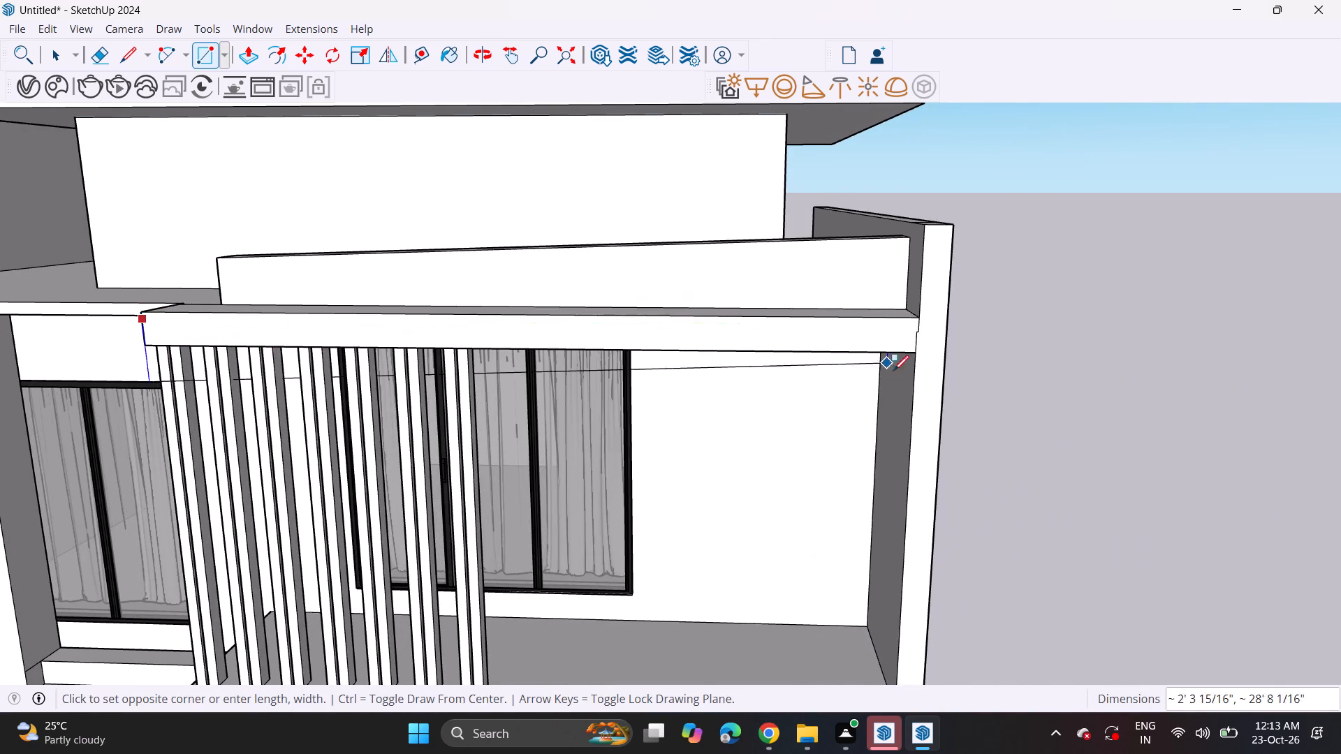
scroll(904, 365, "up", 9)
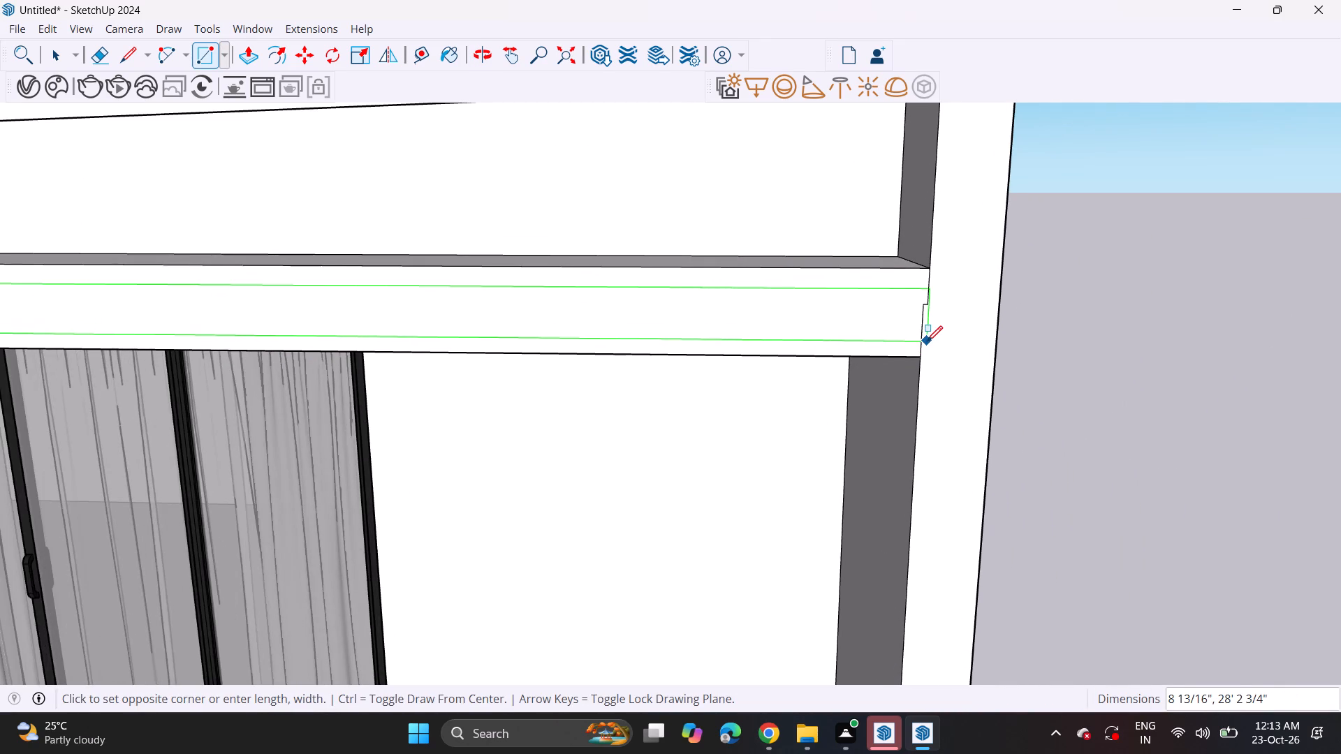
left_click(927, 341)
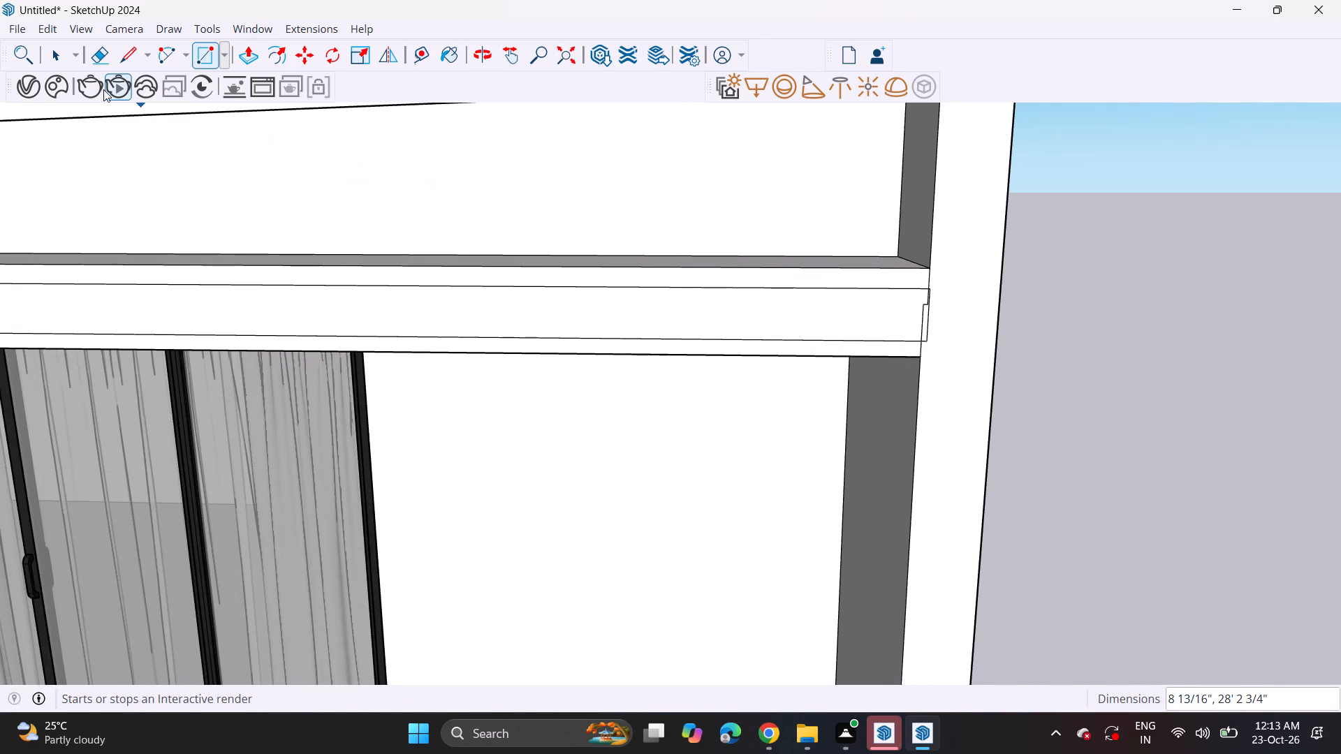
Erase the leftover short edges where the slatted balcony's roof slab meets the side wall.
left_click(93, 60)
scroll(964, 365, "up", 5)
scroll(878, 262, "up", 5)
left_click(902, 292)
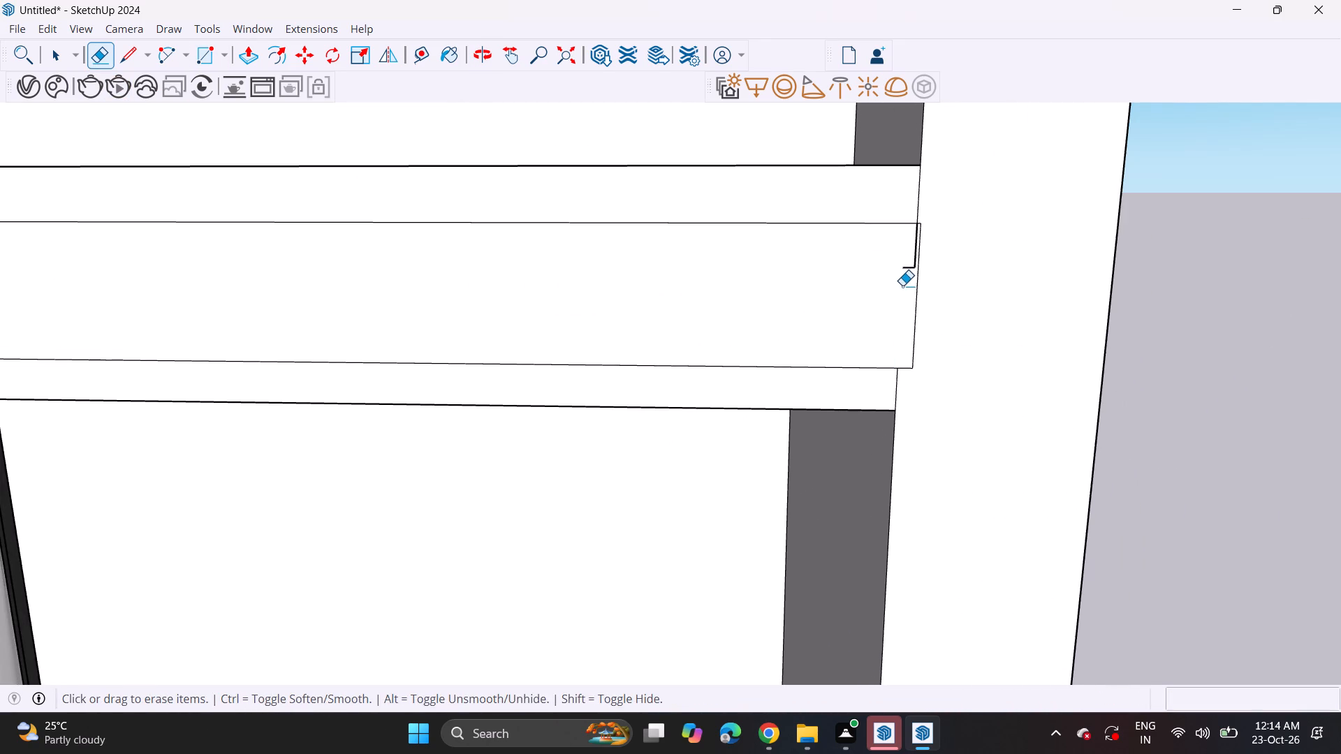
left_click(902, 268)
left_click(915, 260)
scroll(717, 297, "down", 6)
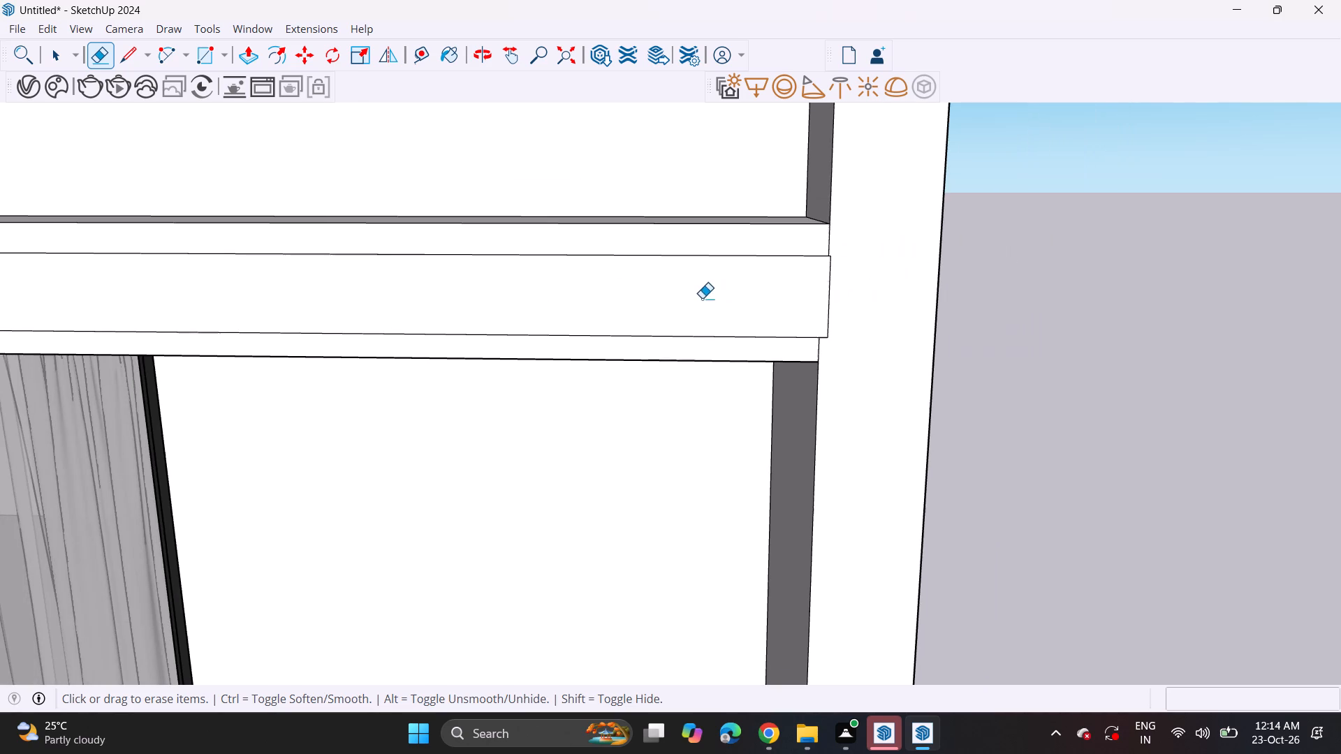
Push the long rectangle on the slatted balcony roof slab's front face inward about 2 5/16" to form a groove.
left_click(244, 43)
left_click(471, 304)
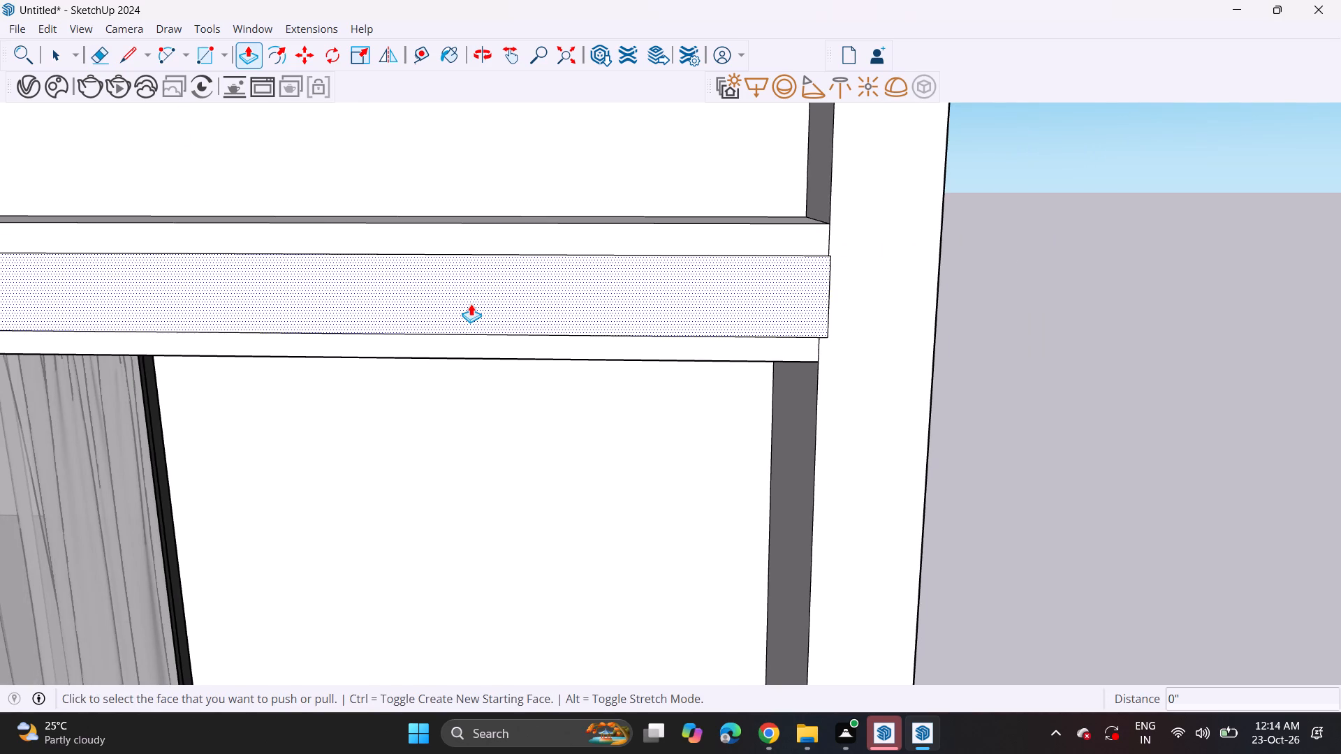
left_click(473, 295)
scroll(471, 290, "down", 6)
middle_click_drag(237, 277, 1272, 243, "shift")
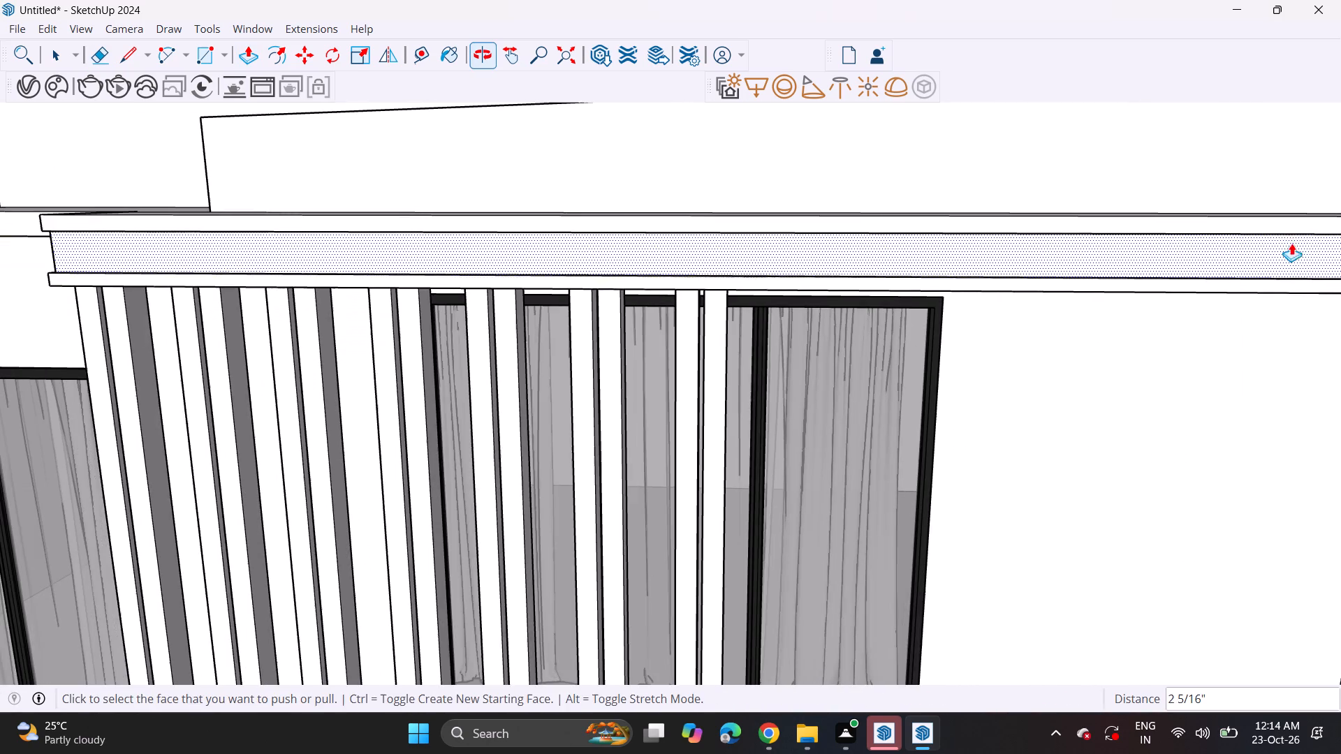
Examine the grooved balcony roof slab and the whole front facade from above and straight on.
middle_click_drag(530, 258, 312, 304)
scroll(312, 308, "down", 5)
middle_click_drag(367, 355, 369, 340)
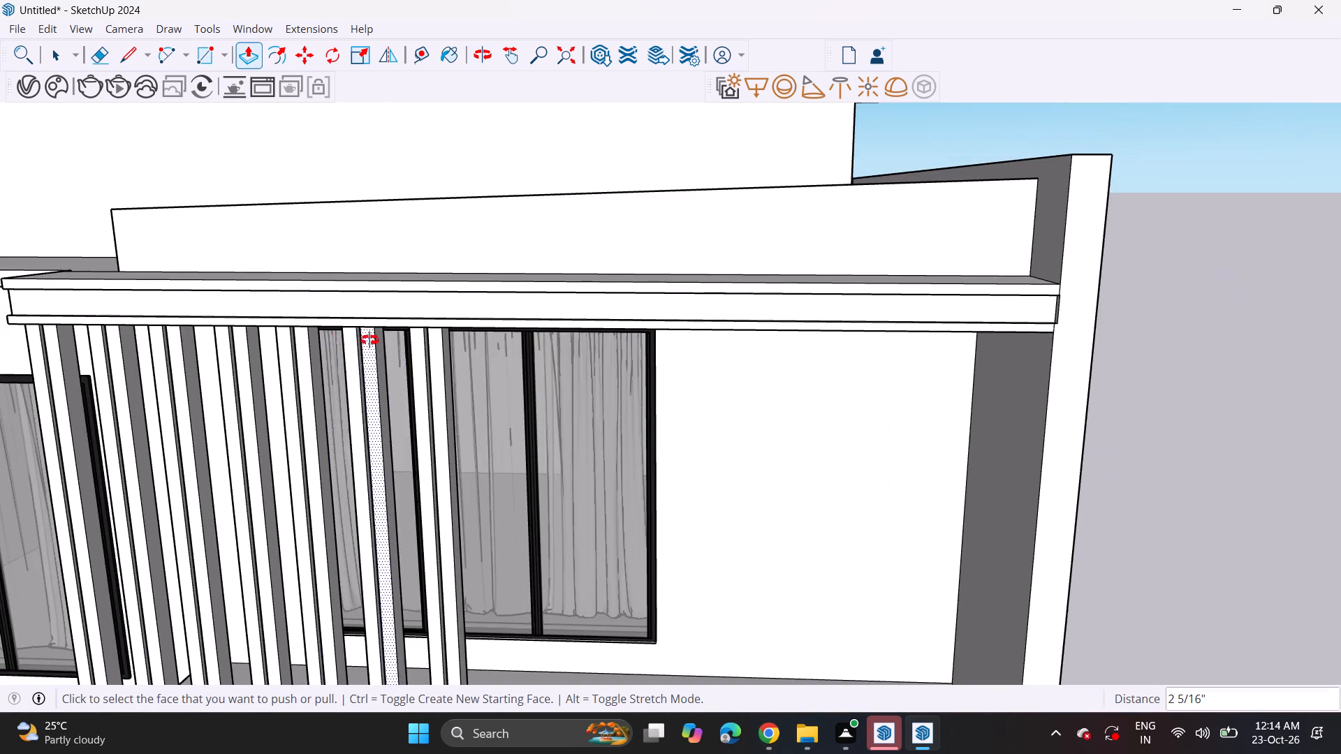
middle_click_drag(369, 340, 389, 302)
scroll(399, 311, "down", 5)
middle_click_drag(412, 420, 589, 276)
scroll(606, 281, "down", 6)
middle_click_drag(598, 363, 695, 348, "shift")
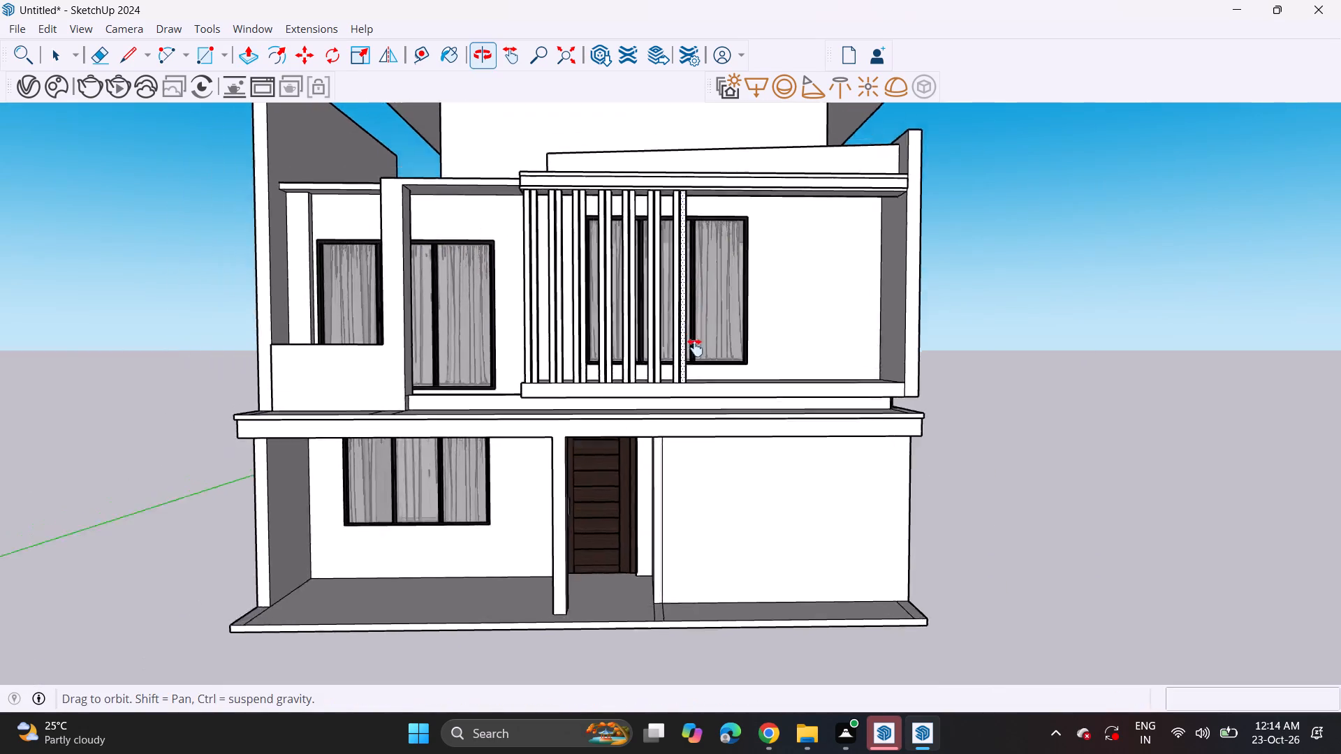
middle_click_drag(695, 348, 749, 422, "shift")
scroll(729, 393, "up", 1)
scroll(729, 393, "down", 4)
middle_click_drag(710, 407, 701, 403)
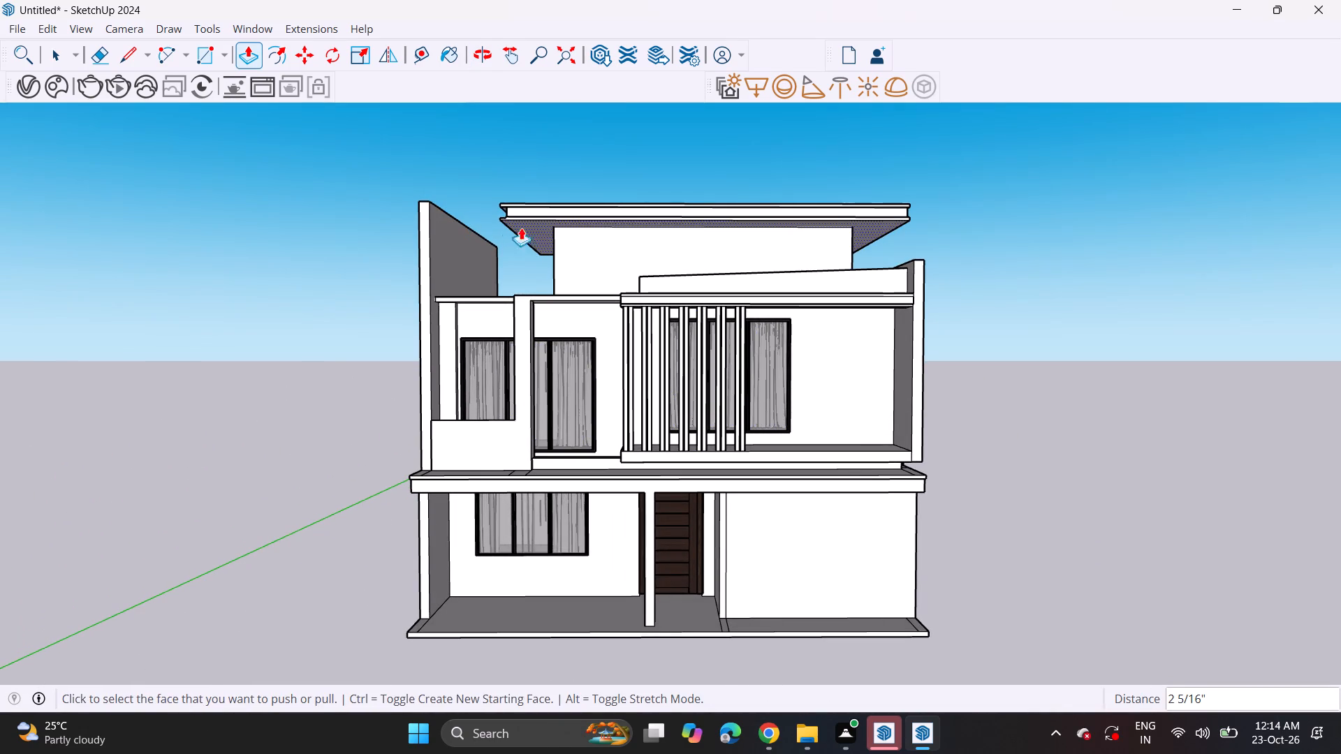
Raise the flat roof slab above the small balcony and its neighbouring window by about 7 1/2", plus a further 4".
middle_click_drag(504, 304, 538, 401)
scroll(519, 302, "up", 5)
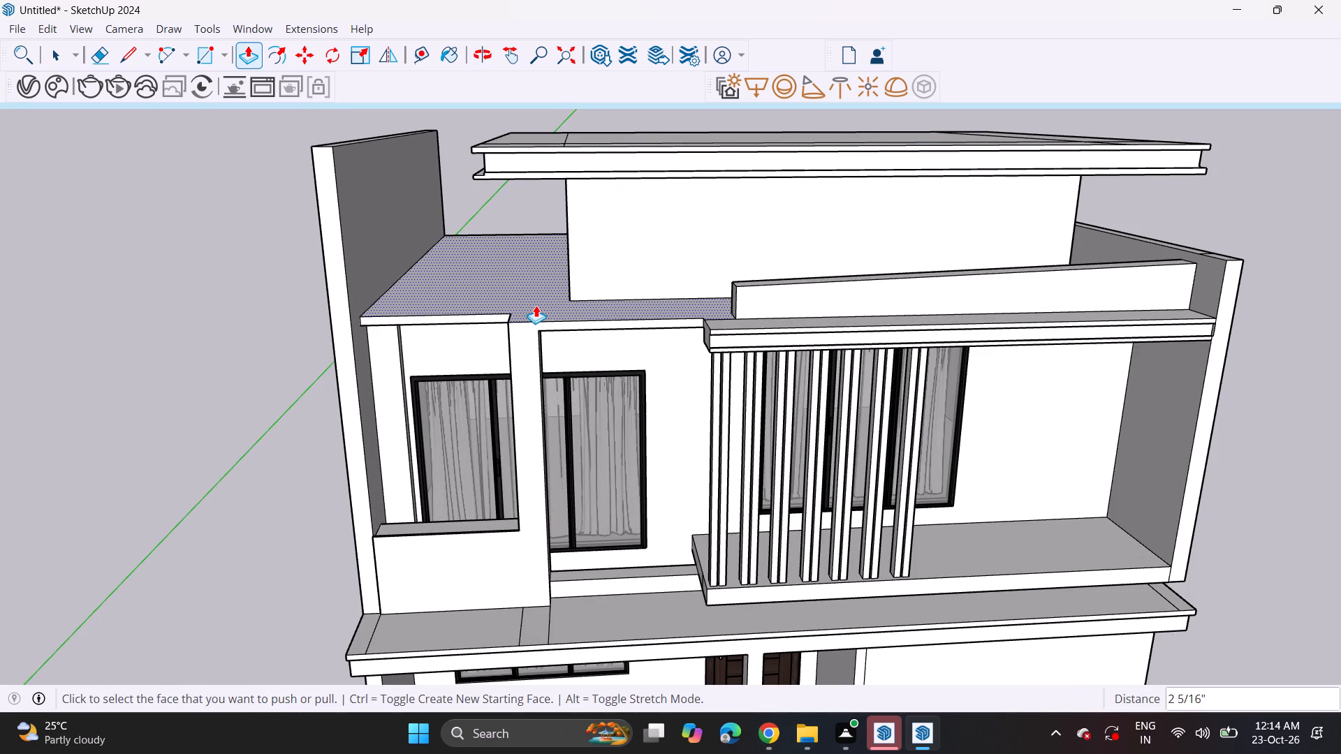
left_click(536, 305)
left_click(536, 295)
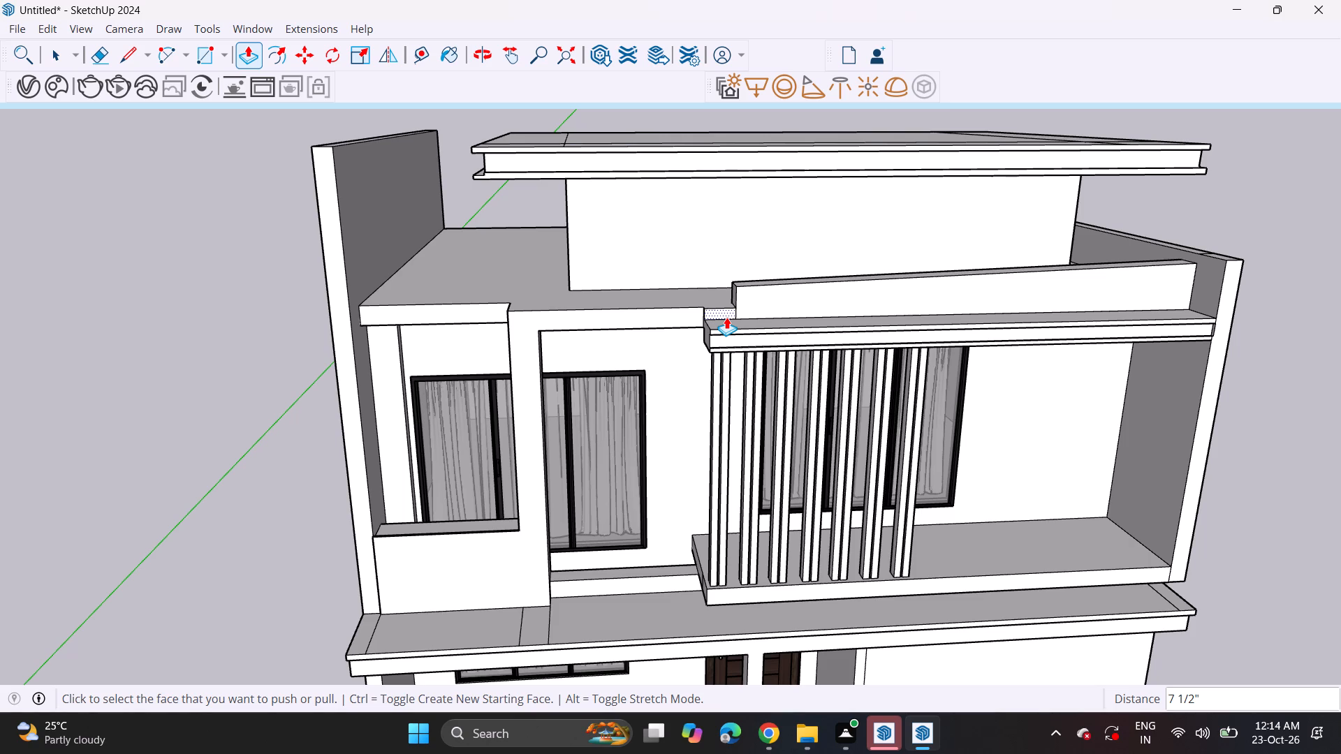
left_click(515, 295)
left_click(515, 290)
middle_click_drag(738, 311, 704, 233)
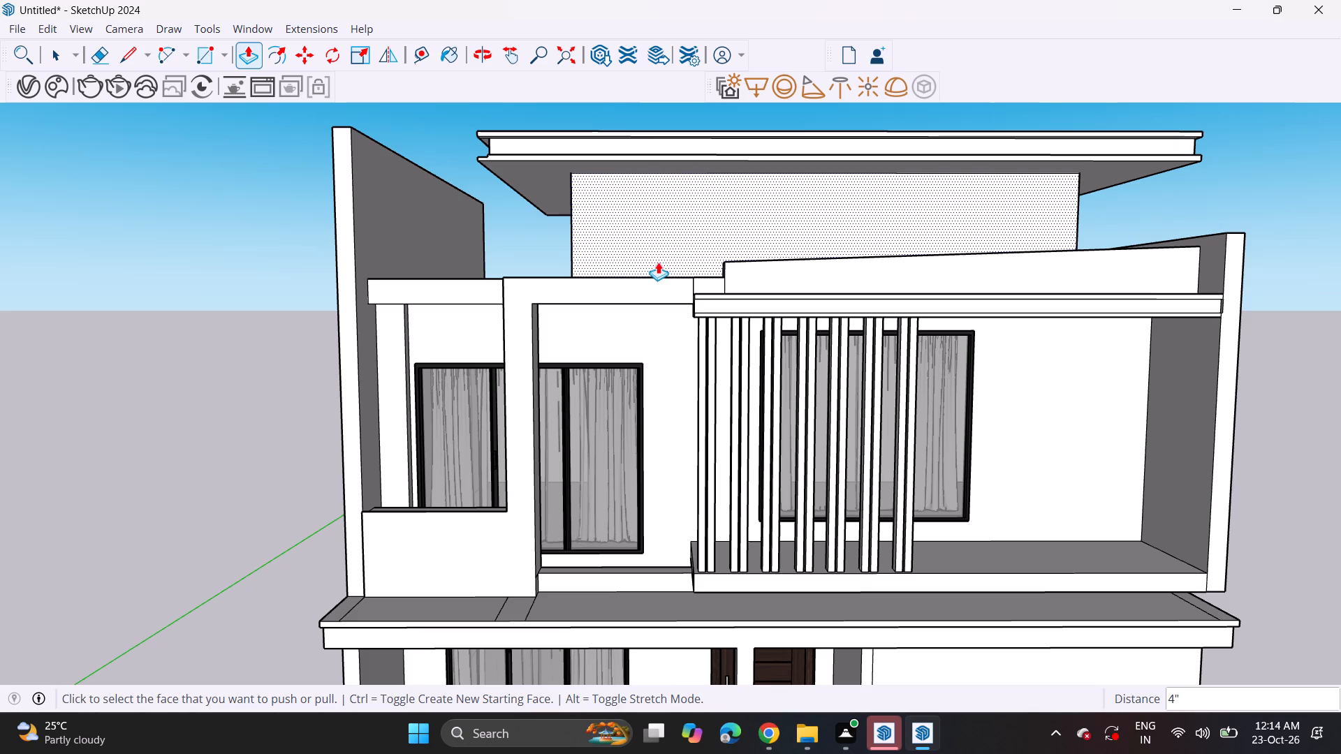
Extend the end of the sloping parapet above the slatted balcony about 1' 8 15/16" toward the small-balcony side, aligned with the roof slab's end.
middle_click_drag(745, 315, 760, 365)
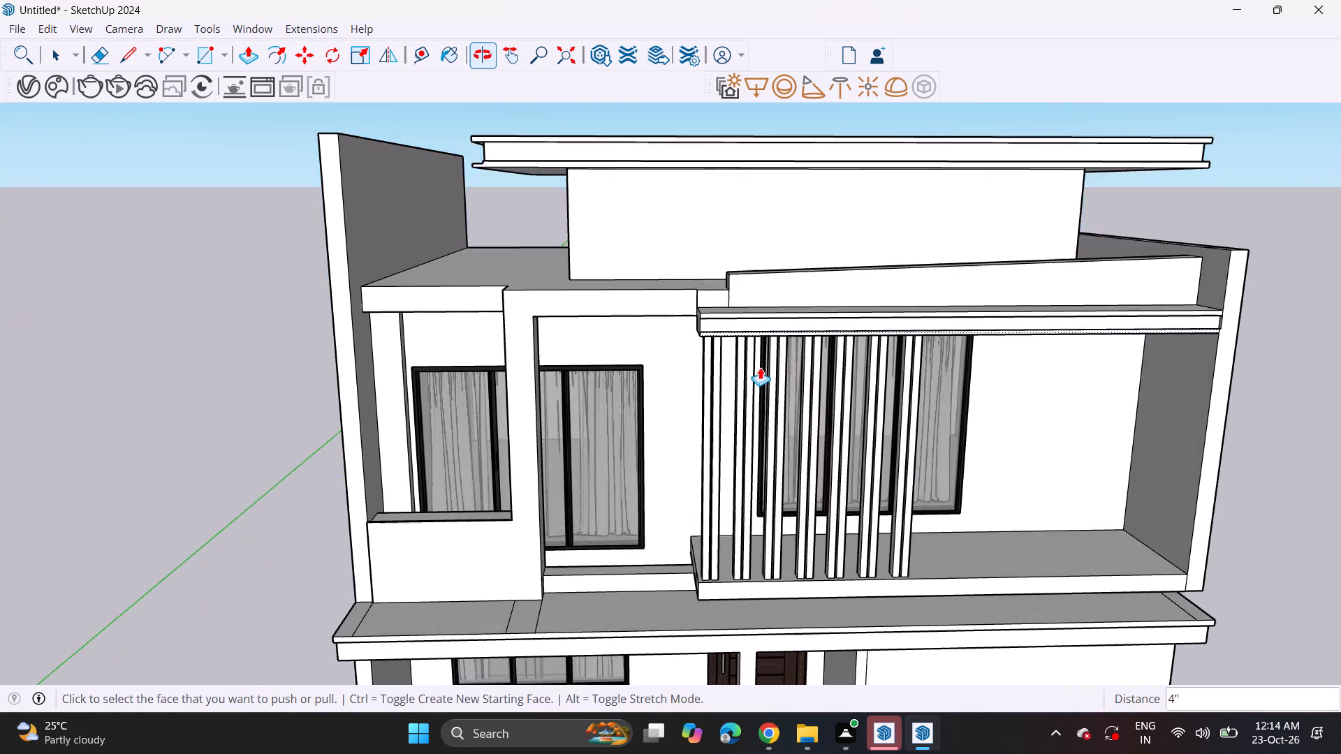
scroll(740, 323, "up", 4)
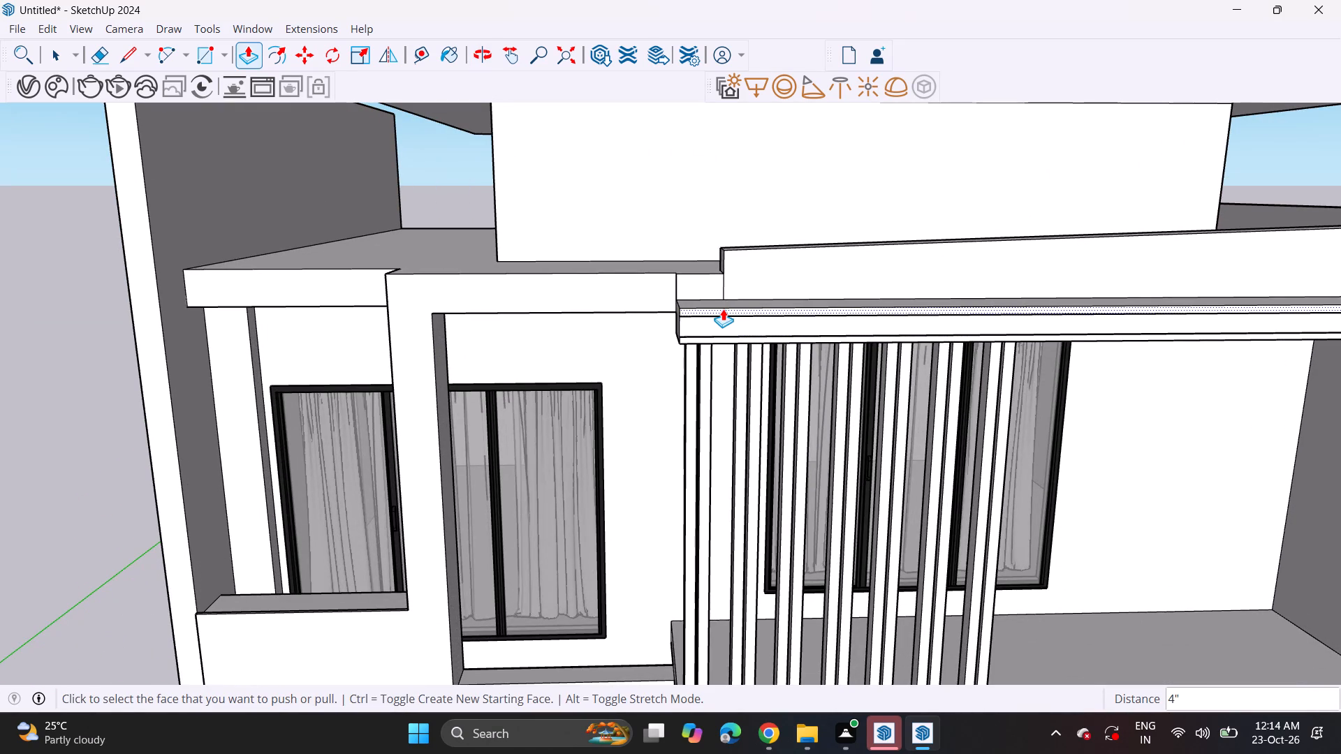
middle_click_drag(715, 255, 779, 299)
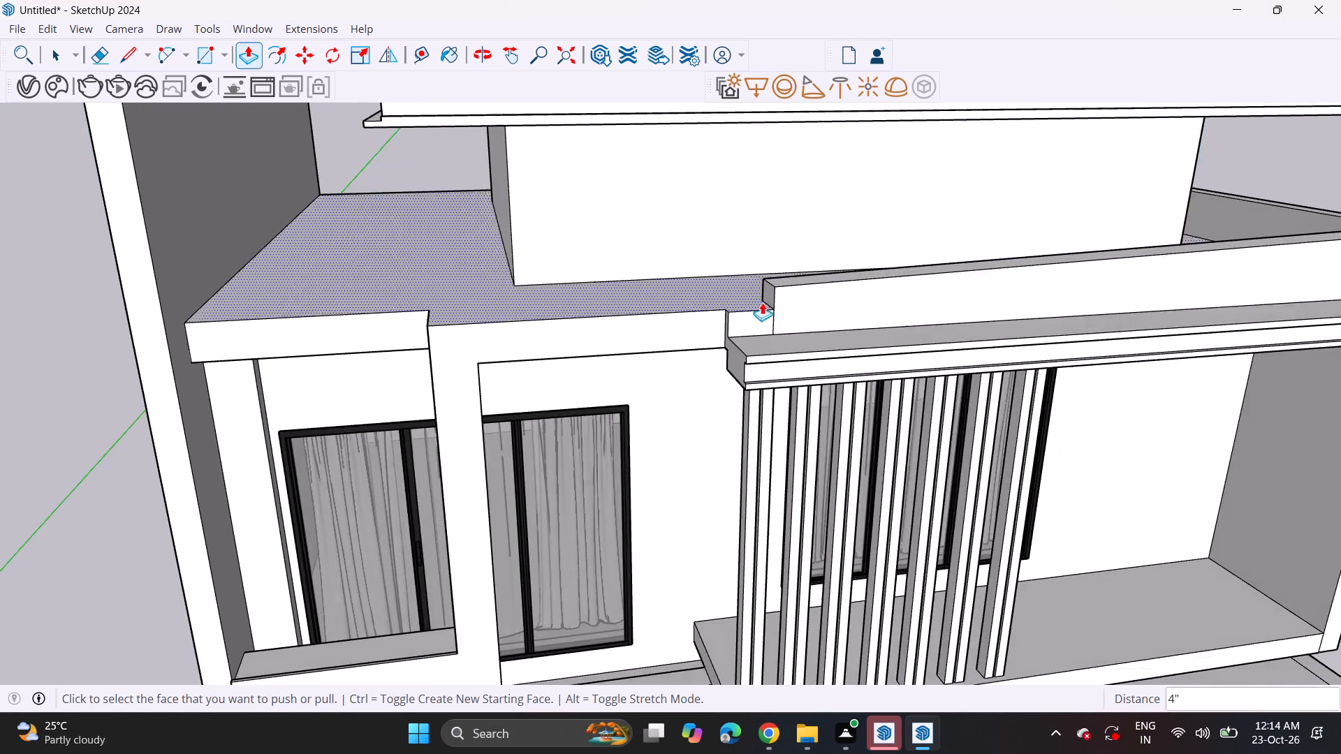
scroll(756, 294, "up", 5)
left_click(775, 302)
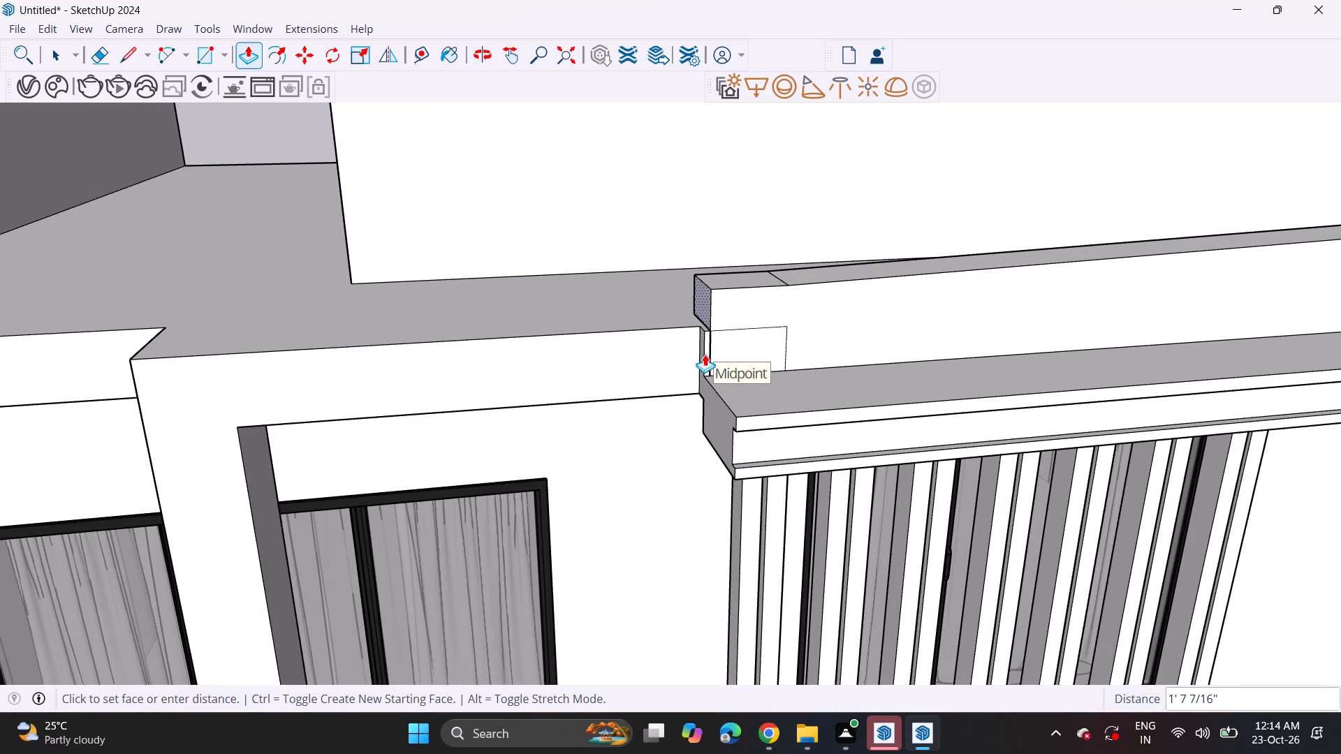
left_click(702, 356)
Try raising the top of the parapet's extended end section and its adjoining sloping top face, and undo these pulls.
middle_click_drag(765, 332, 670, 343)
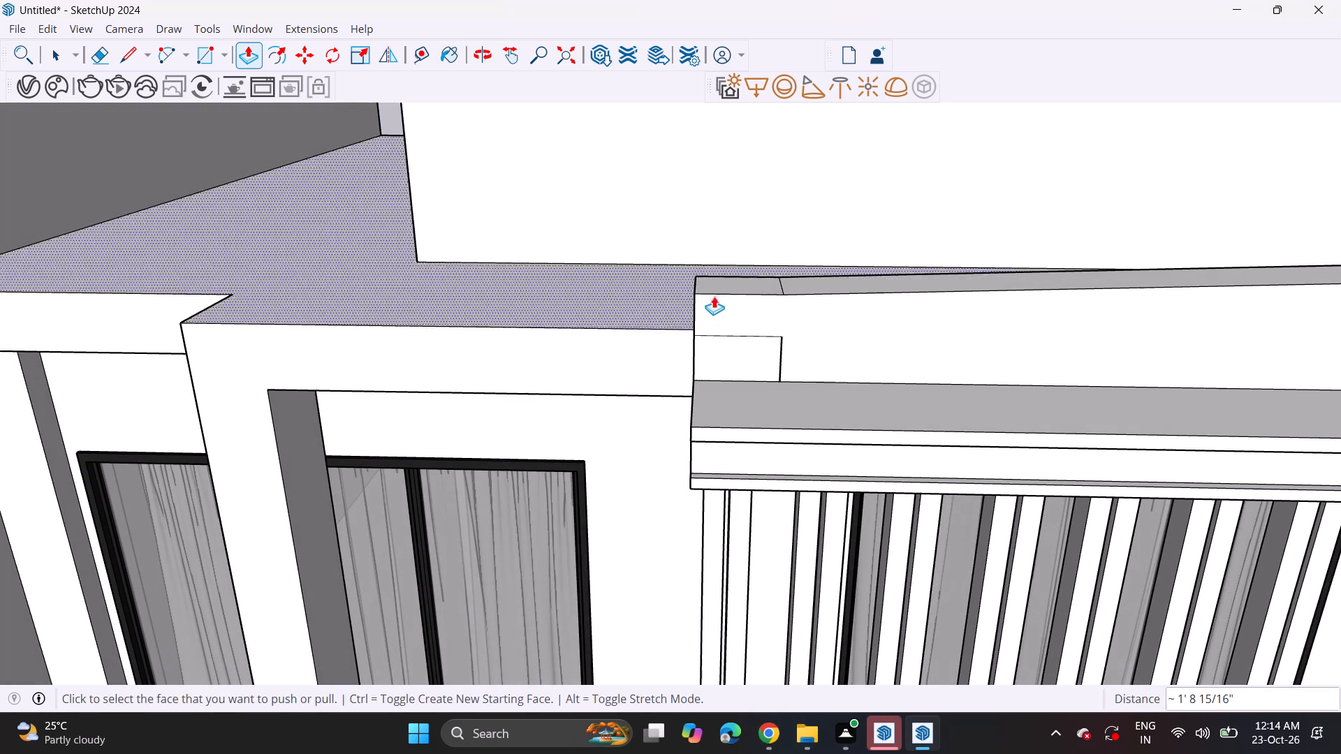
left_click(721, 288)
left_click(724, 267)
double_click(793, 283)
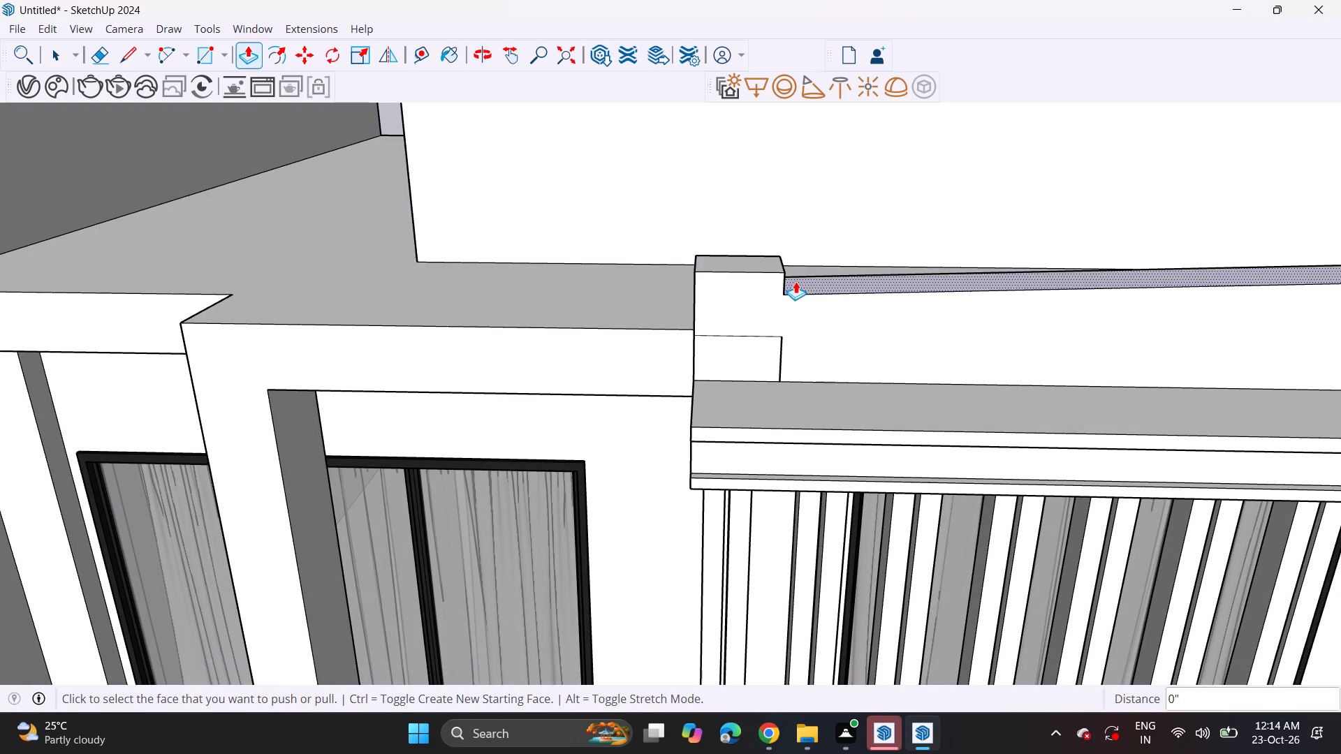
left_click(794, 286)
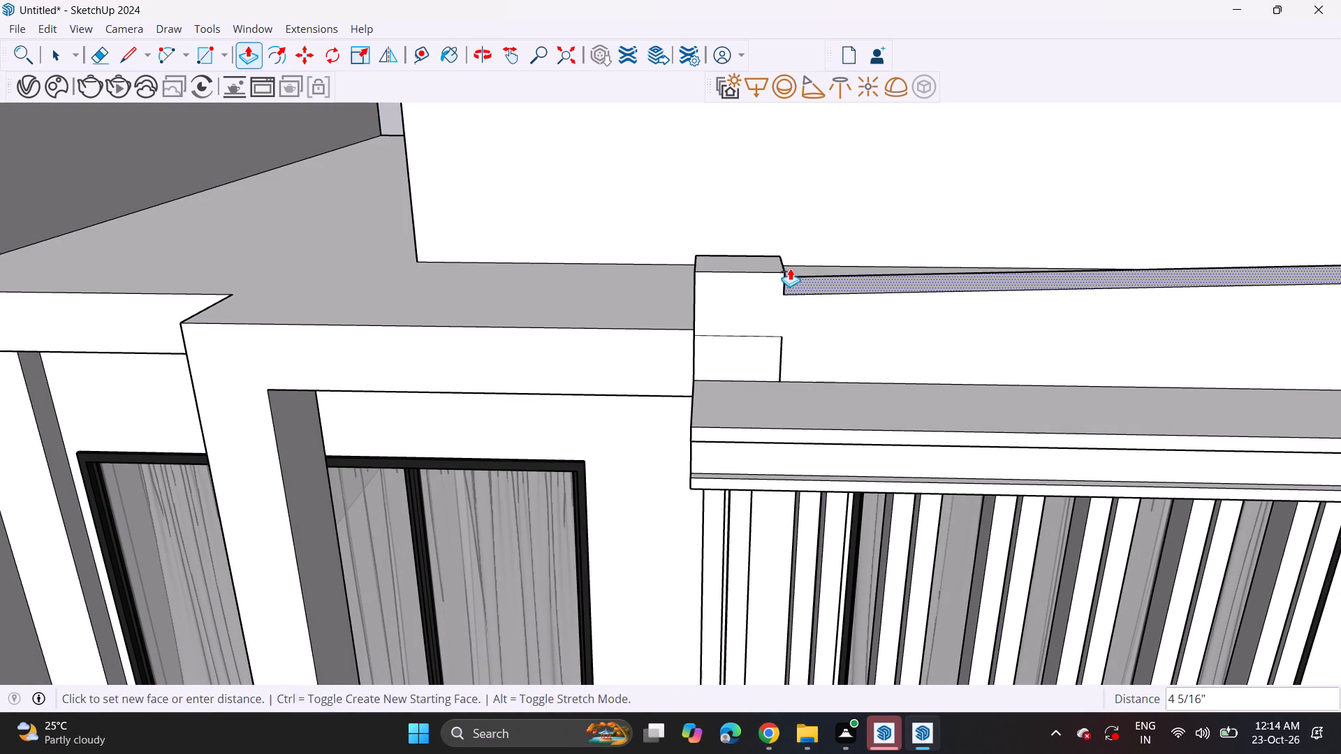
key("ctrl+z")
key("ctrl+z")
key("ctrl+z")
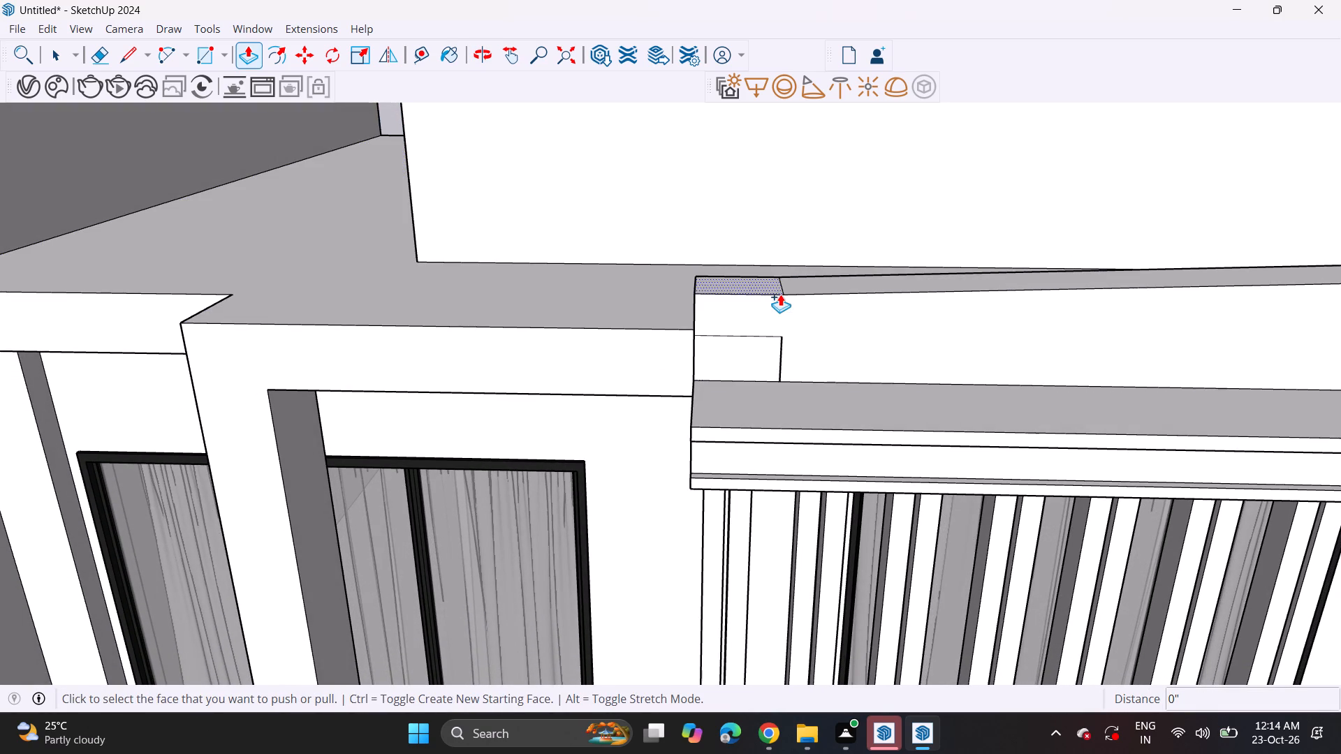
Examine the extended parapet and the whole front facade from straight on.
scroll(771, 307, "down", 6)
middle_click_drag(779, 365, 773, 257)
scroll(777, 279, "up", 2)
scroll(765, 263, "down", 5)
scroll(752, 331, "down", 5)
middle_click_drag(761, 370, 705, 327)
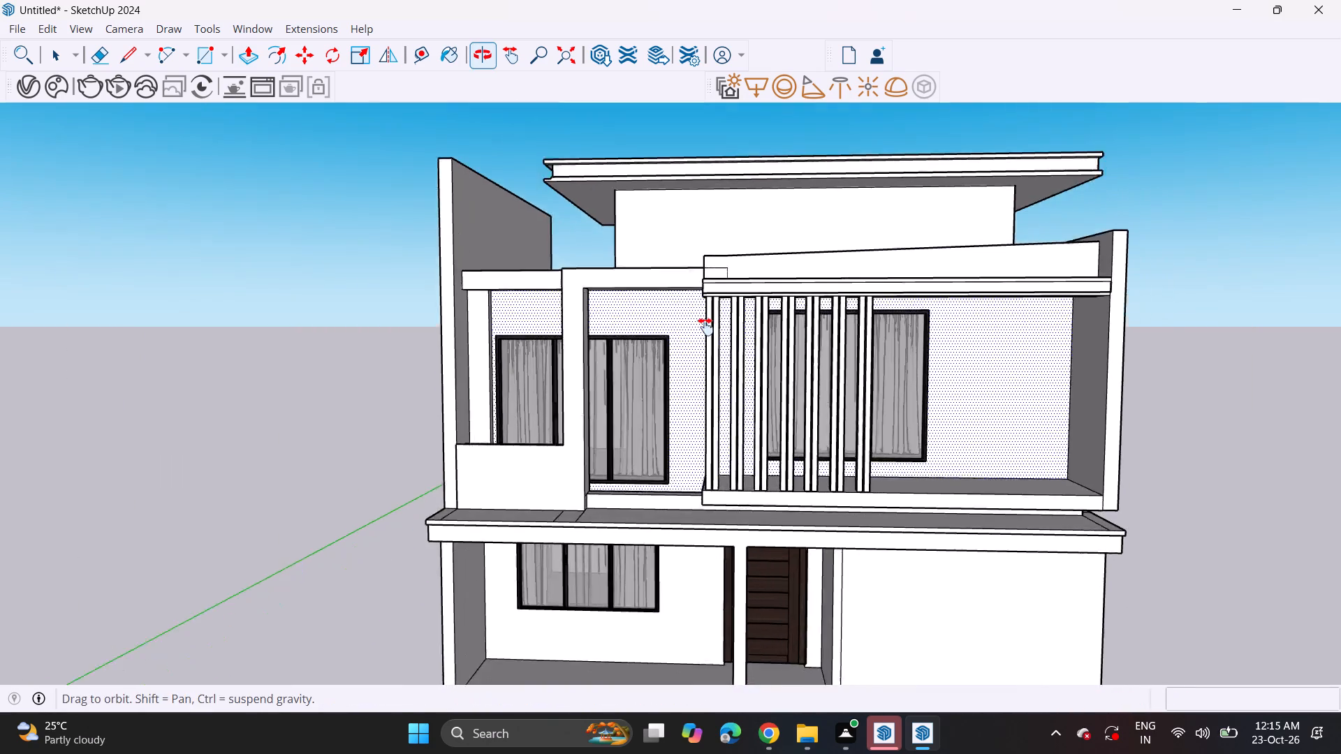
middle_click_drag(705, 327, 677, 309)
scroll(677, 307, "up", 1)
scroll(670, 309, "down", 4)
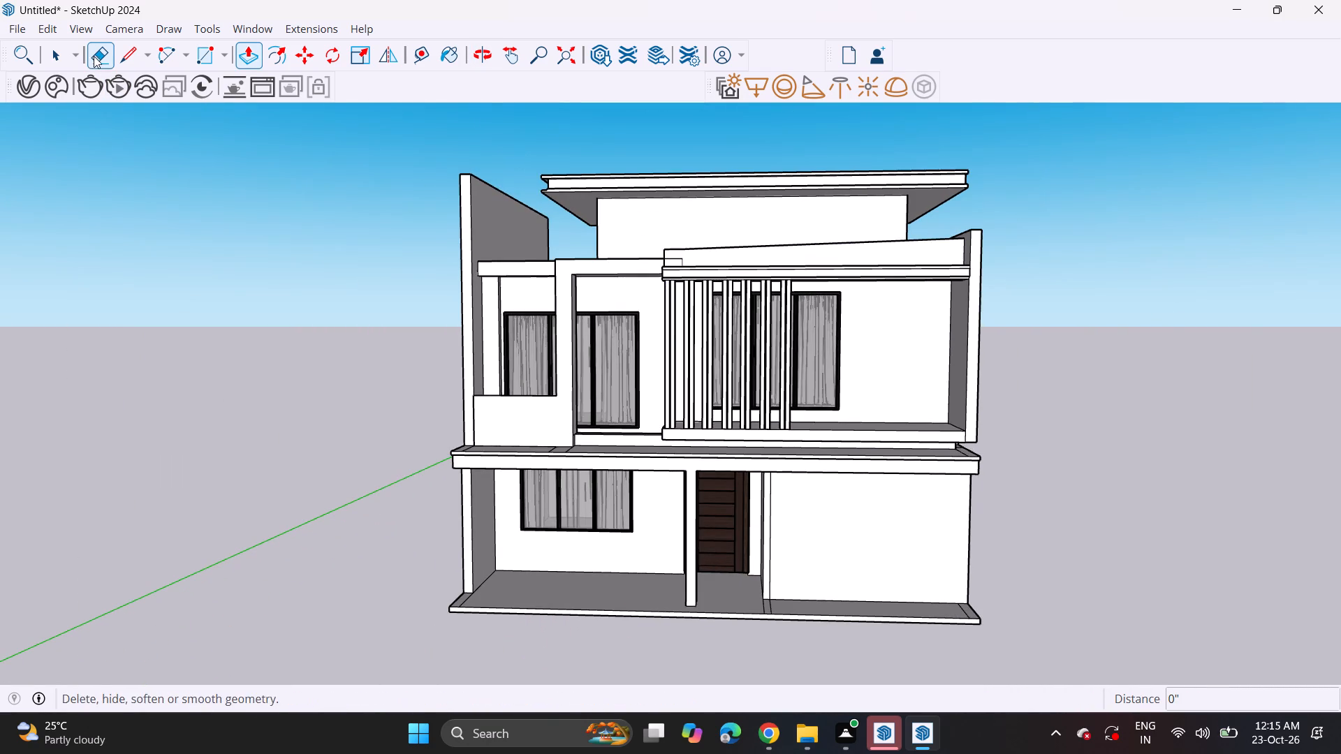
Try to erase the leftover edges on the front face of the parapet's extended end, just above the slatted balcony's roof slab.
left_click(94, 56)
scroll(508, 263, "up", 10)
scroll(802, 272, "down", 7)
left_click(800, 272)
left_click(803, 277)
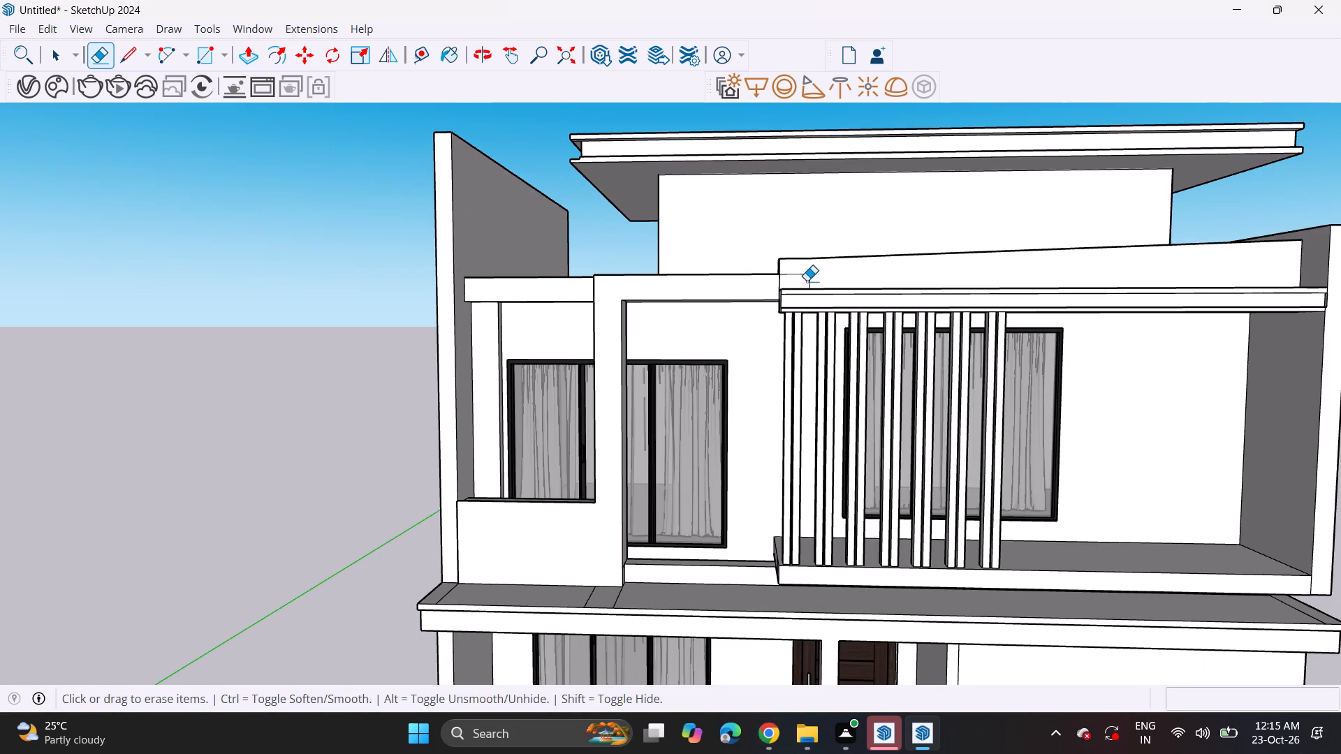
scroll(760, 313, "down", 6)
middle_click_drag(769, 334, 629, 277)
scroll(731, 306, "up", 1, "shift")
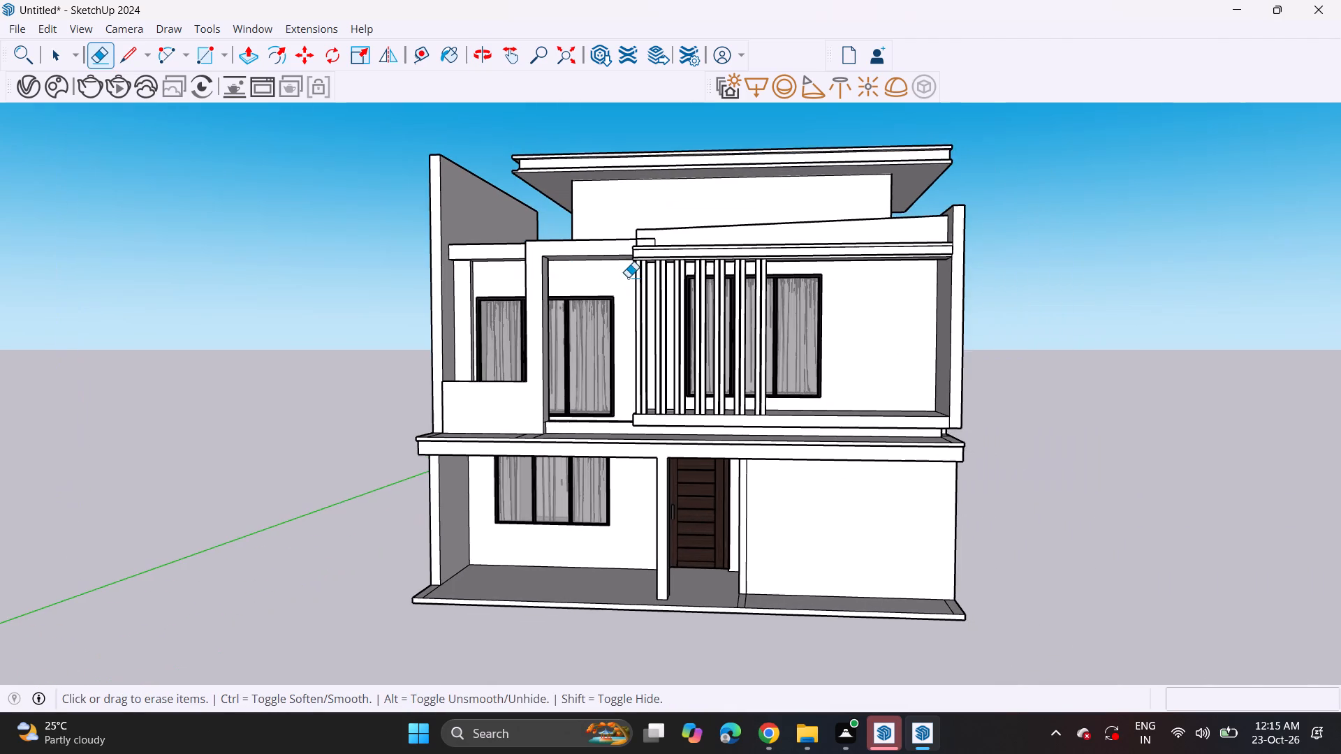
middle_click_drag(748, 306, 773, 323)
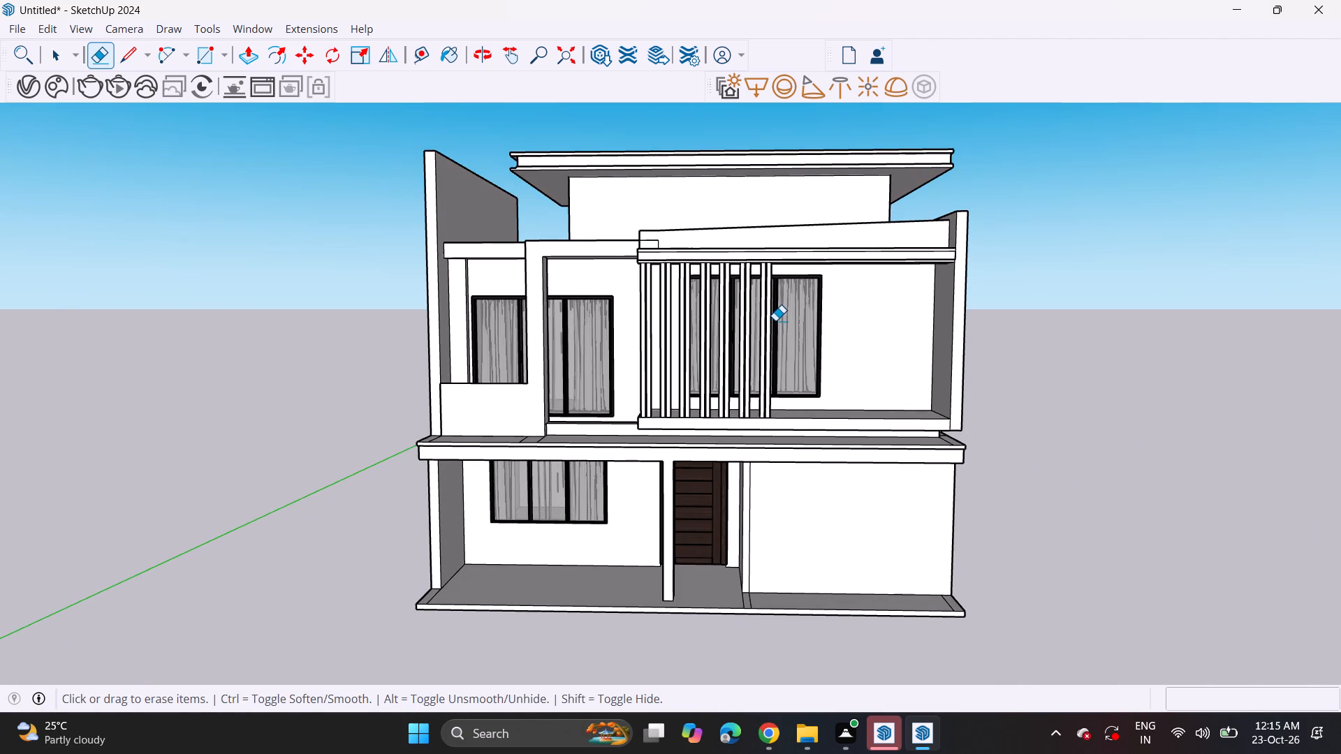
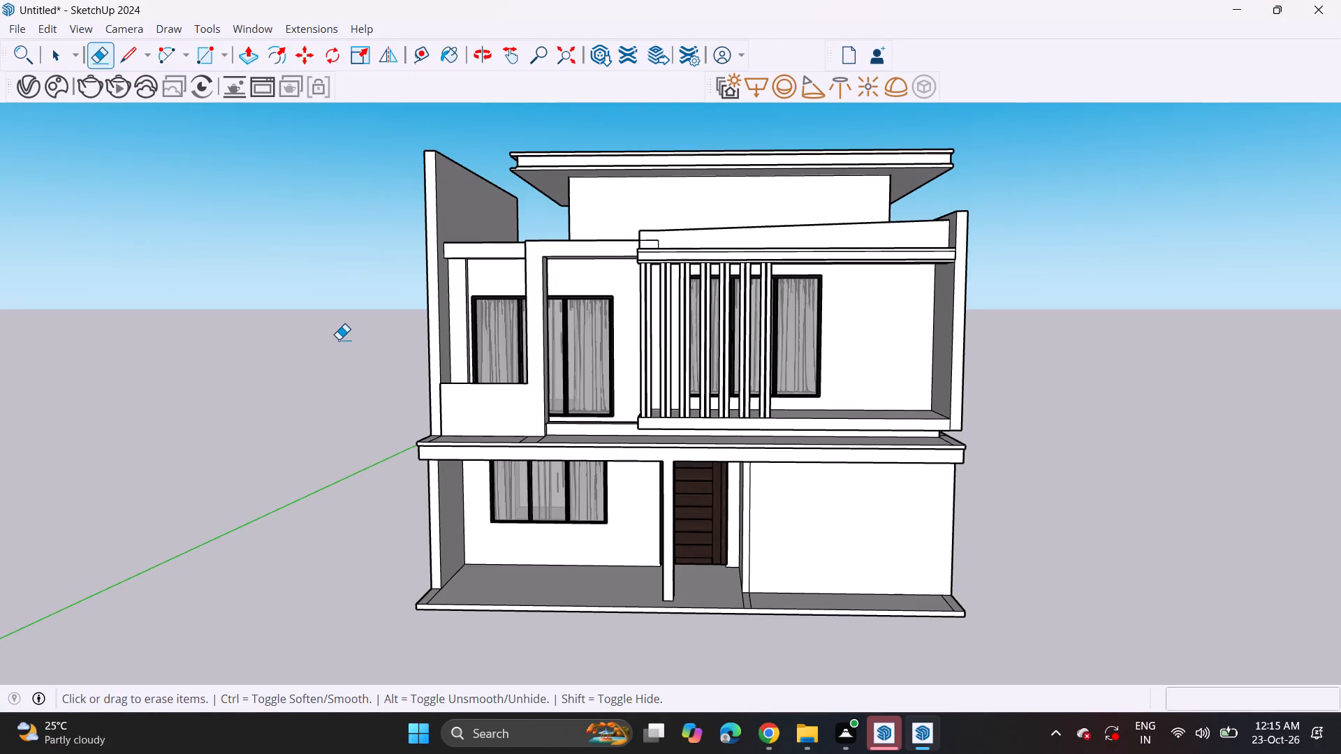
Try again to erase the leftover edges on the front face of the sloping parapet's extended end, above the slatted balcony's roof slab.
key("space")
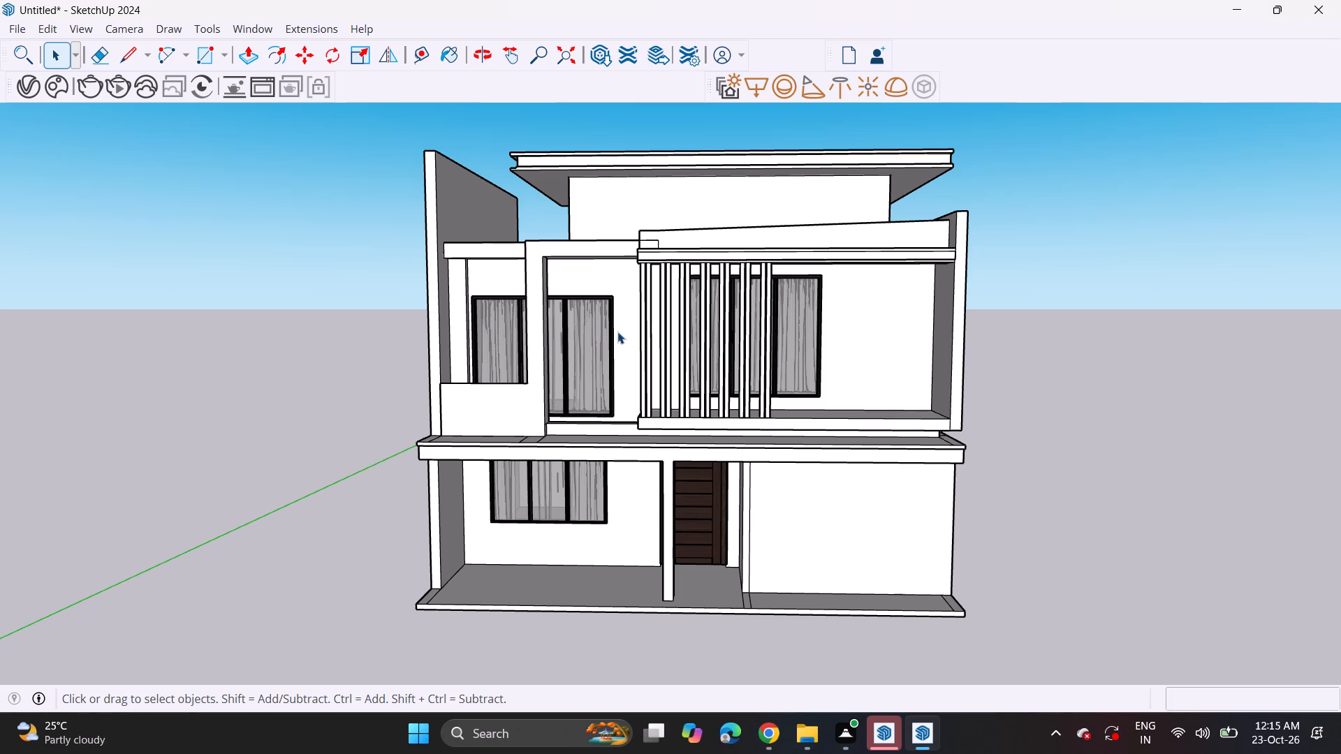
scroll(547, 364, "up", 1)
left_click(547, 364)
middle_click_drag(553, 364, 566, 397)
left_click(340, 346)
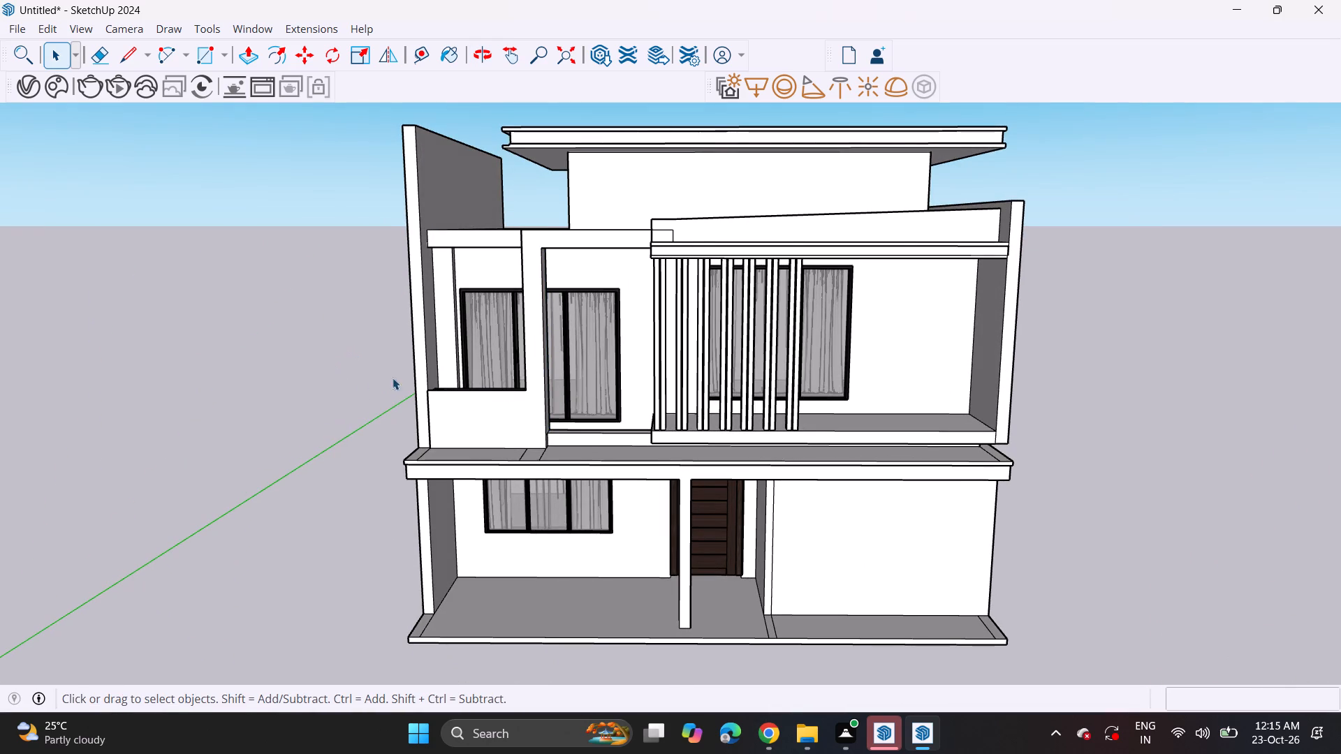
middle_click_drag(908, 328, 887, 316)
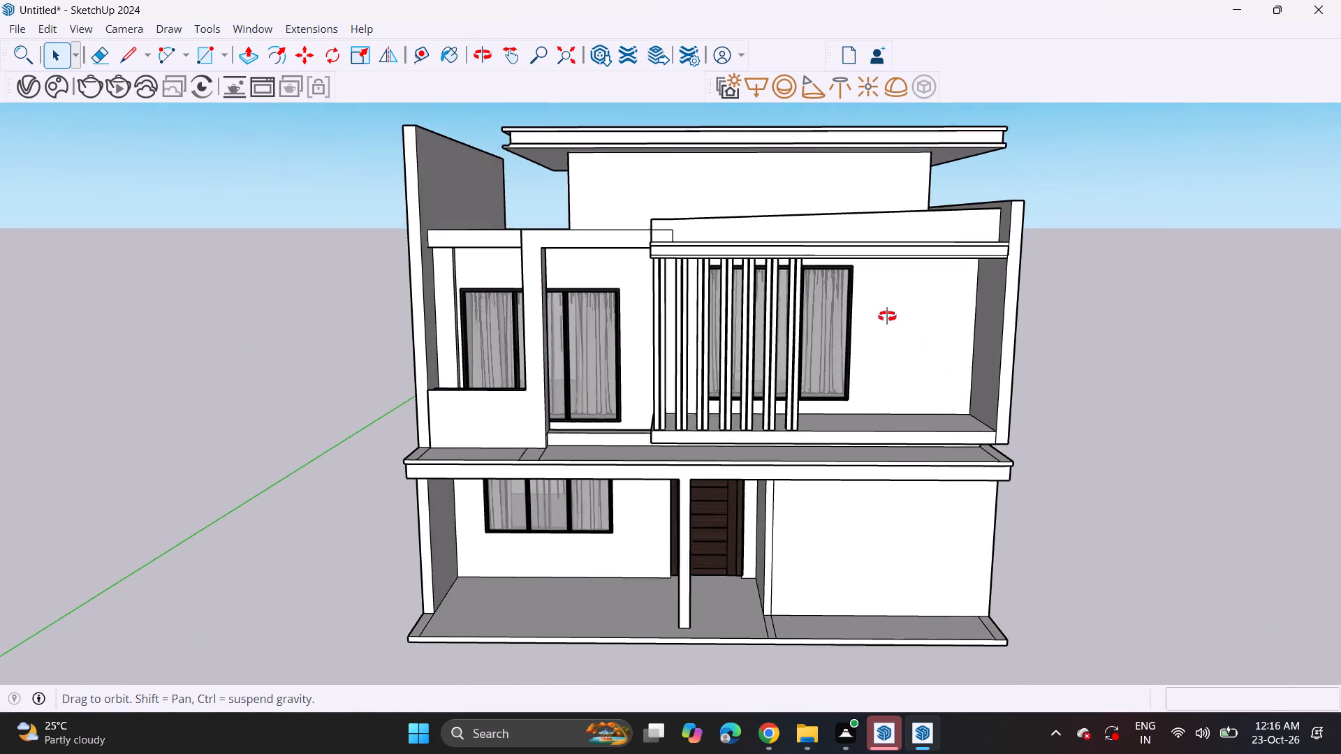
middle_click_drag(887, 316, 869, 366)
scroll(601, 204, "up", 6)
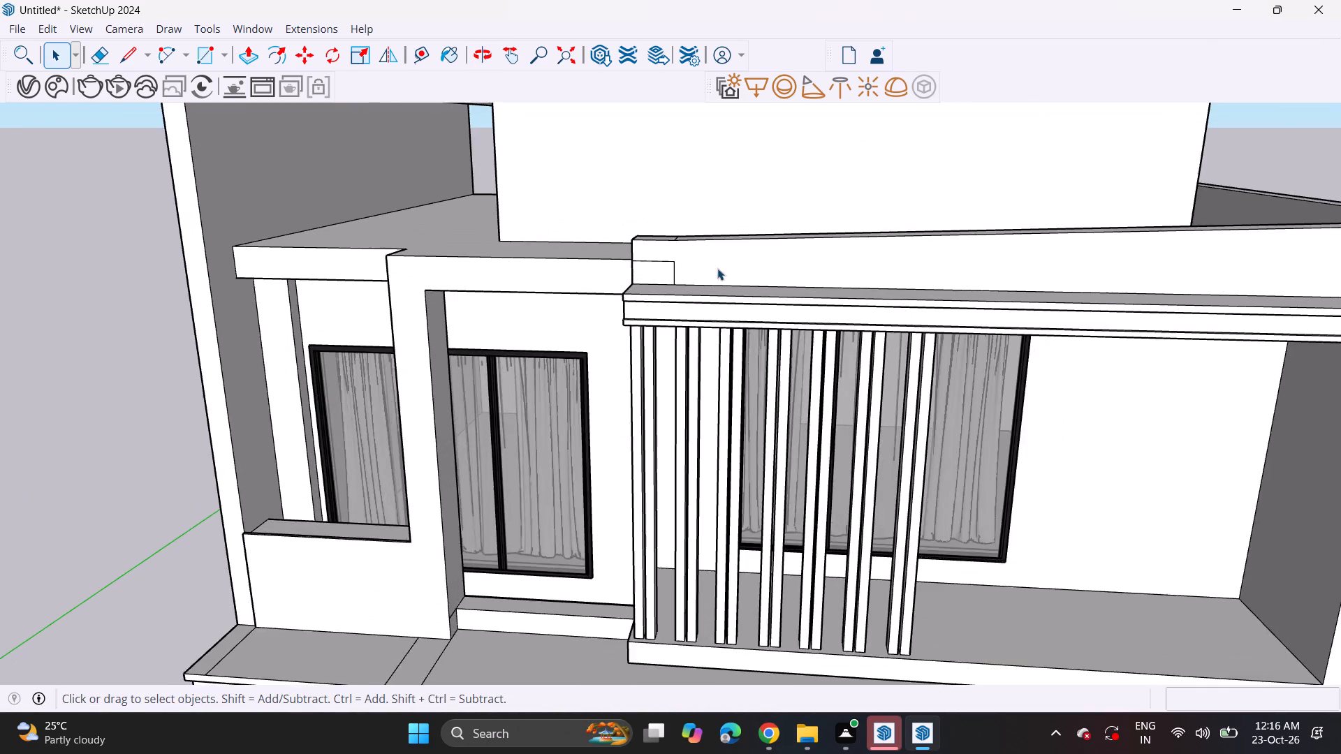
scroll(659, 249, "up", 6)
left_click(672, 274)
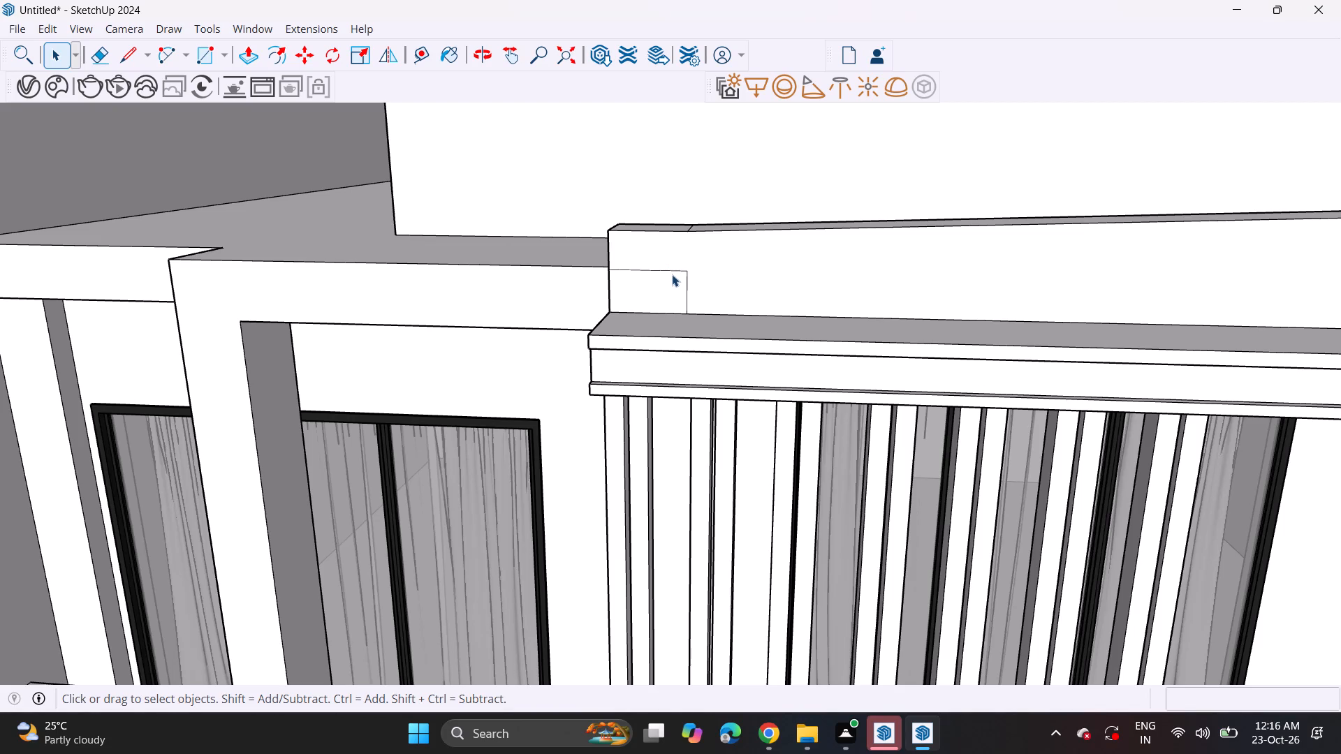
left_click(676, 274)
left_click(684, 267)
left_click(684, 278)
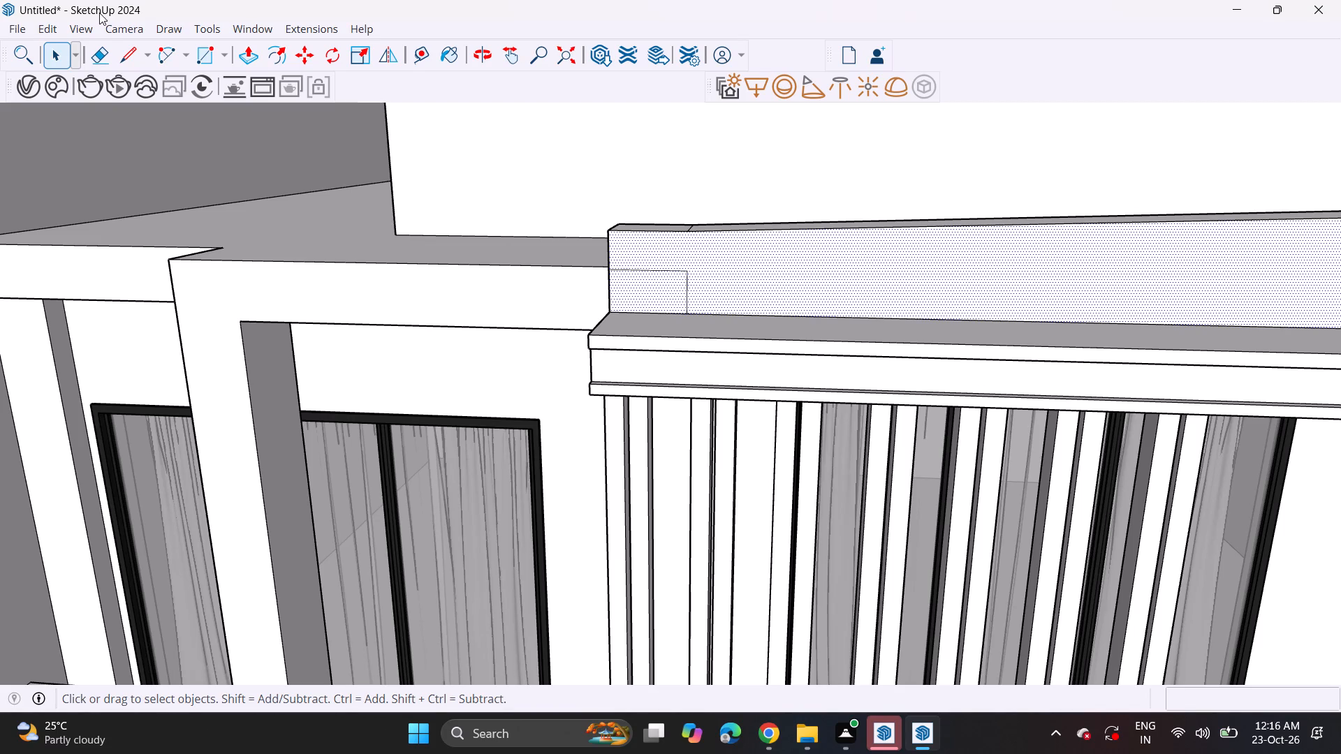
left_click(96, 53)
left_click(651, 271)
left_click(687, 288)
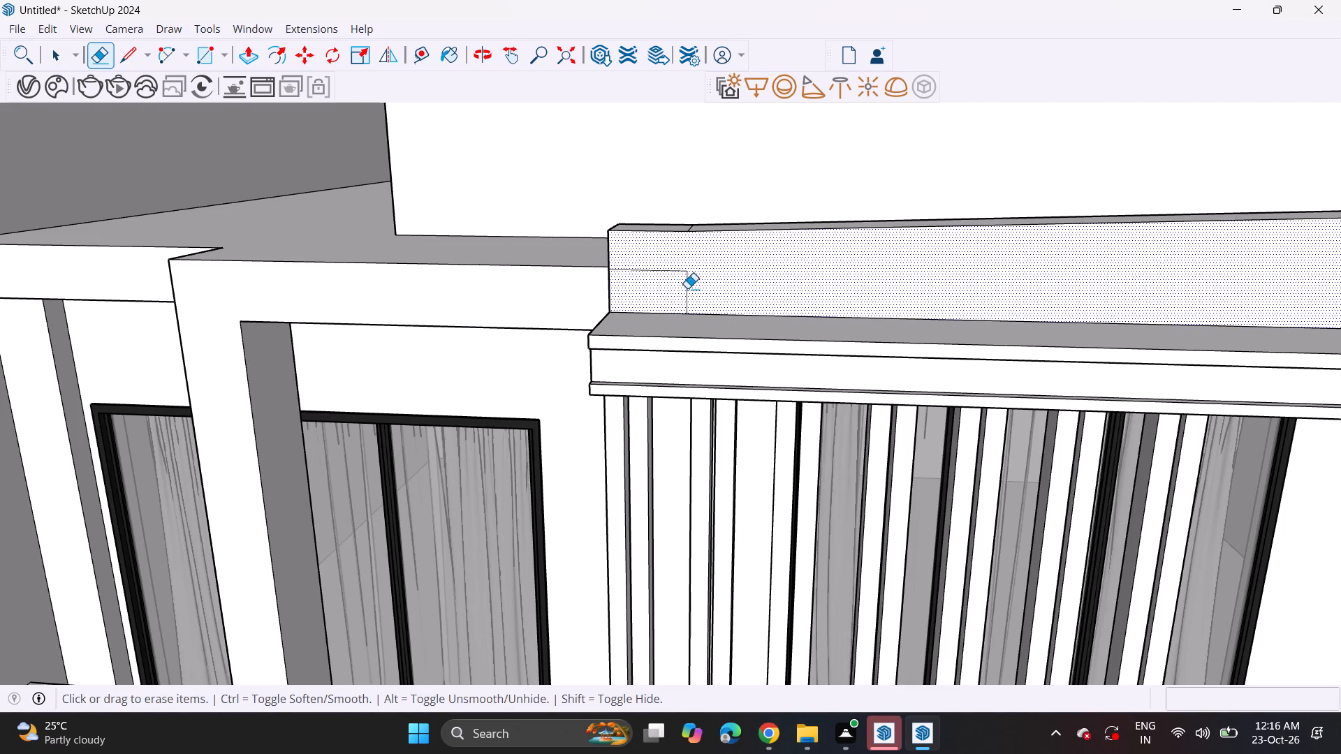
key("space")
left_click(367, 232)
Offset the outline of the topmost flat roof's underside inward by about 2' to form a soffit border.
scroll(359, 238, "down", 3)
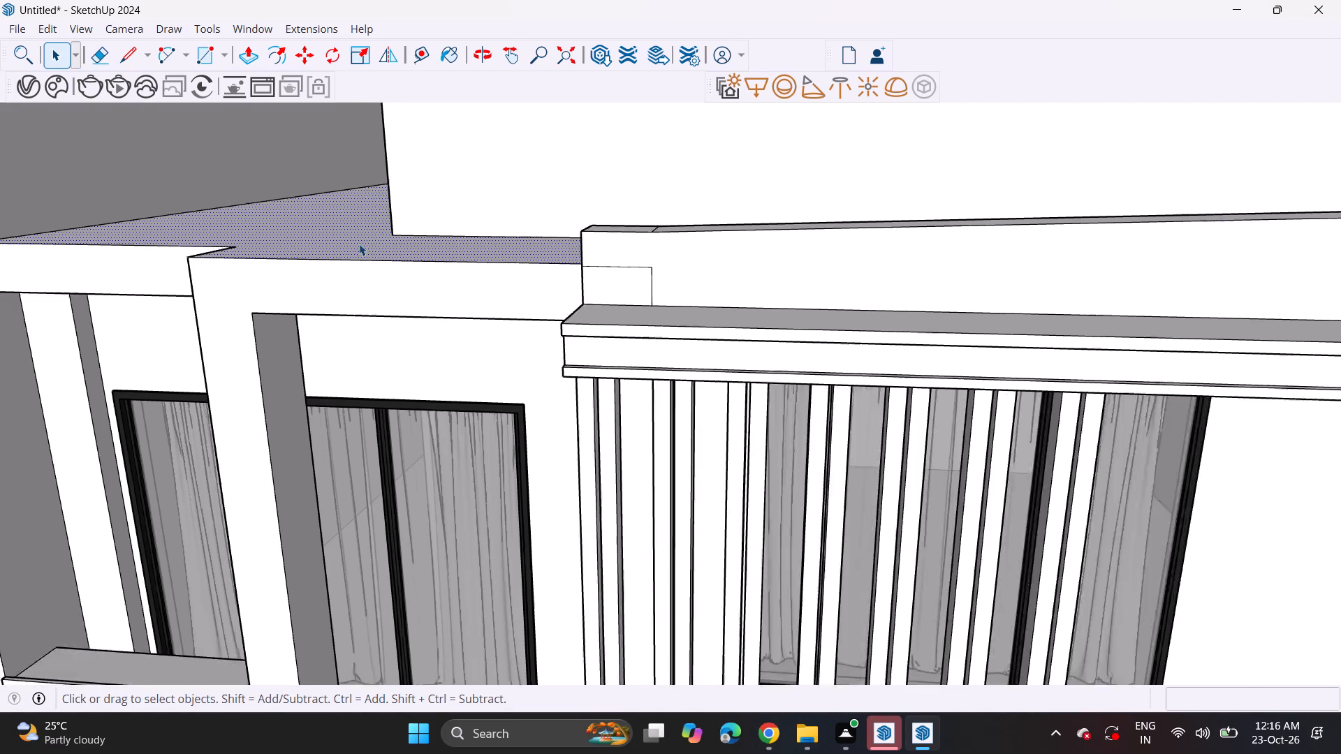
scroll(359, 244, "down", 4)
scroll(371, 304, "down", 6)
scroll(395, 350, "up", 1)
middle_click_drag(421, 297, 471, 212)
scroll(492, 246, "down", 3)
scroll(458, 318, "up", 1)
middle_click_drag(469, 316, 650, 275)
middle_click_drag(652, 274, 573, 290)
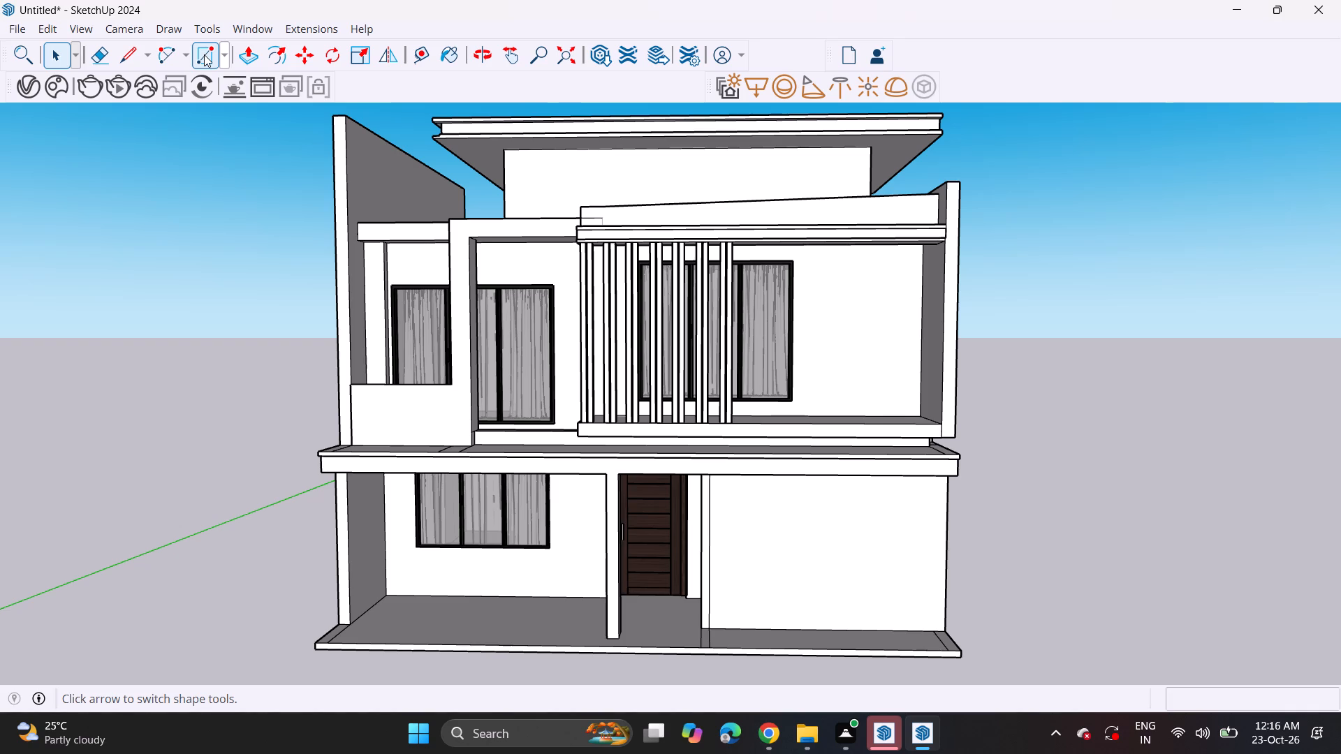
left_click(281, 54)
scroll(457, 172, "up", 1)
middle_click_drag(458, 161, 474, 91)
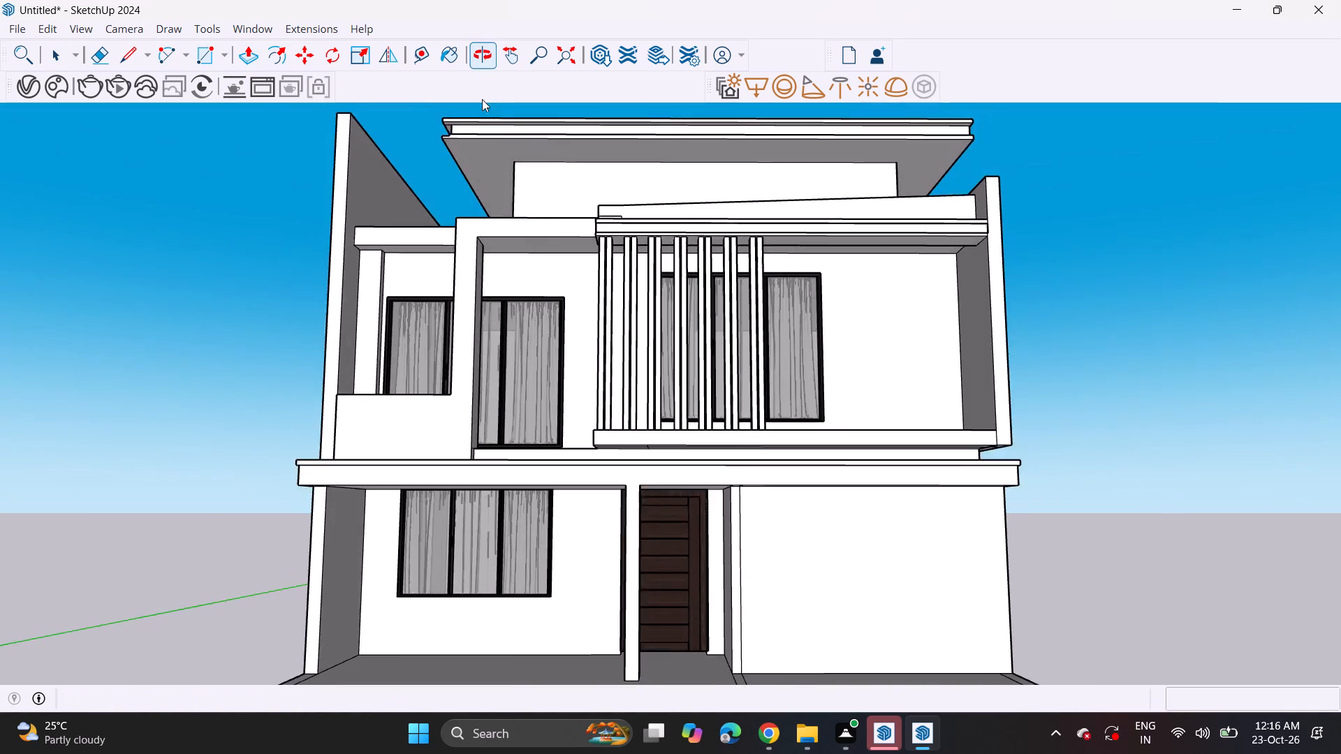
scroll(485, 147, "up", 6)
key("Escape")
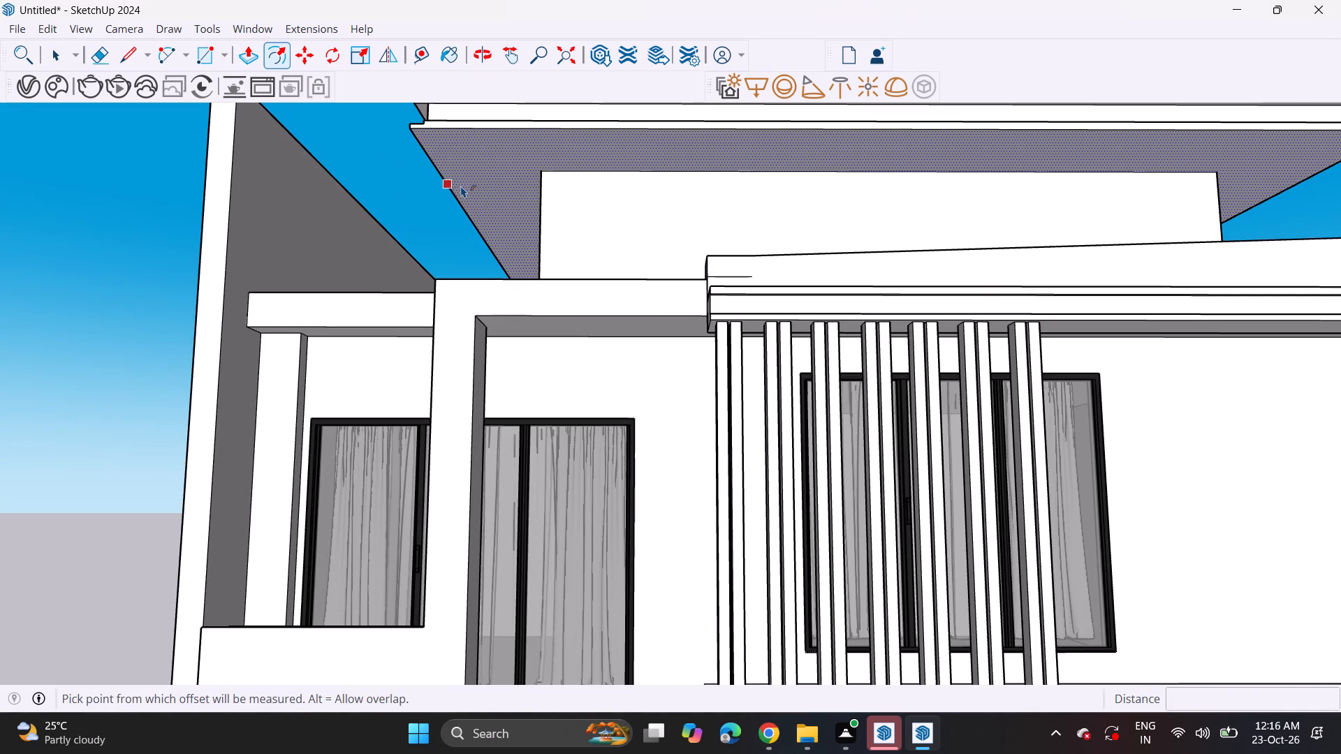
left_click(454, 183)
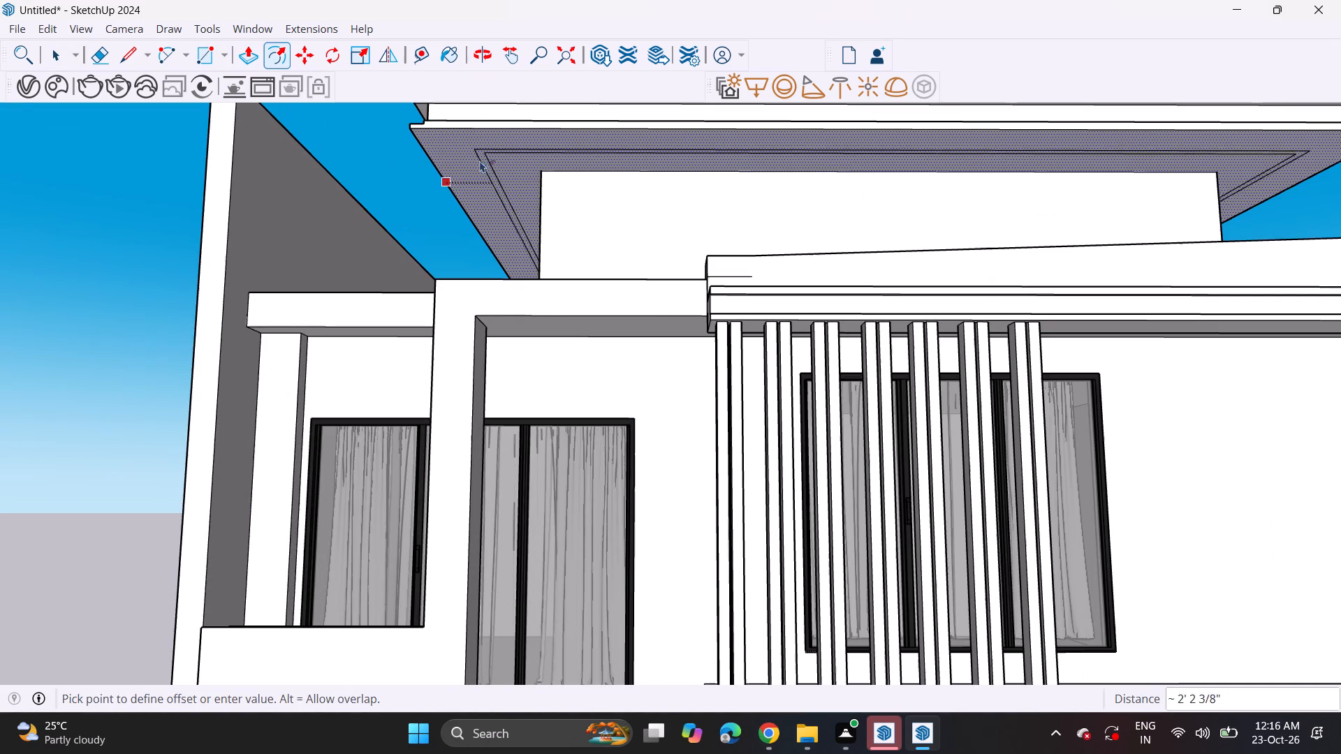
left_click(475, 163)
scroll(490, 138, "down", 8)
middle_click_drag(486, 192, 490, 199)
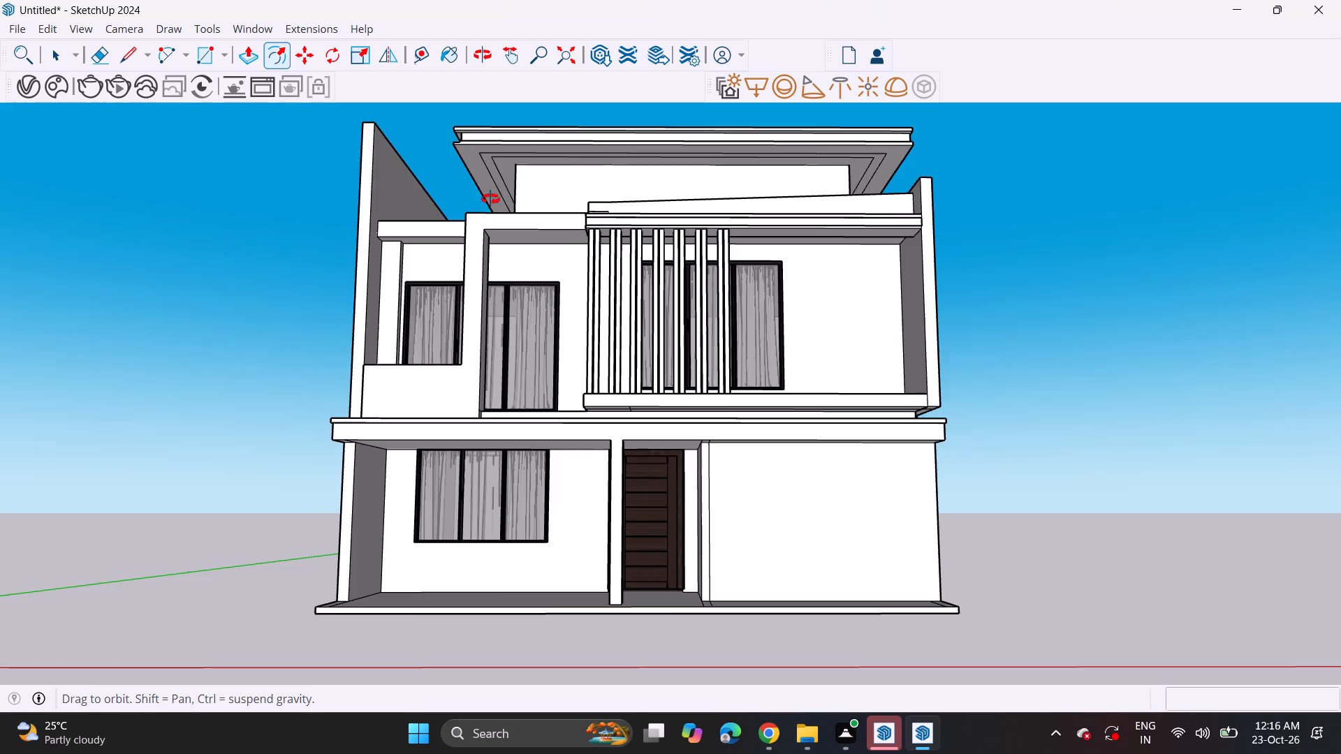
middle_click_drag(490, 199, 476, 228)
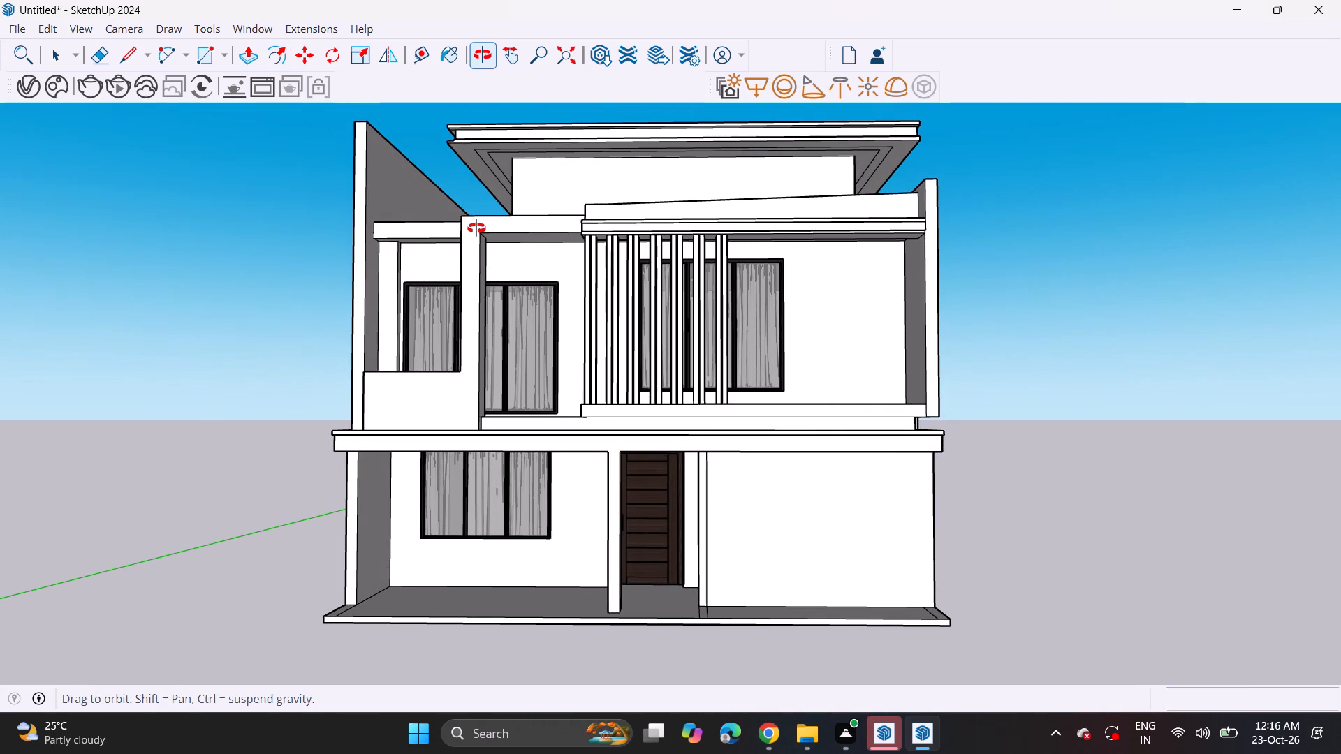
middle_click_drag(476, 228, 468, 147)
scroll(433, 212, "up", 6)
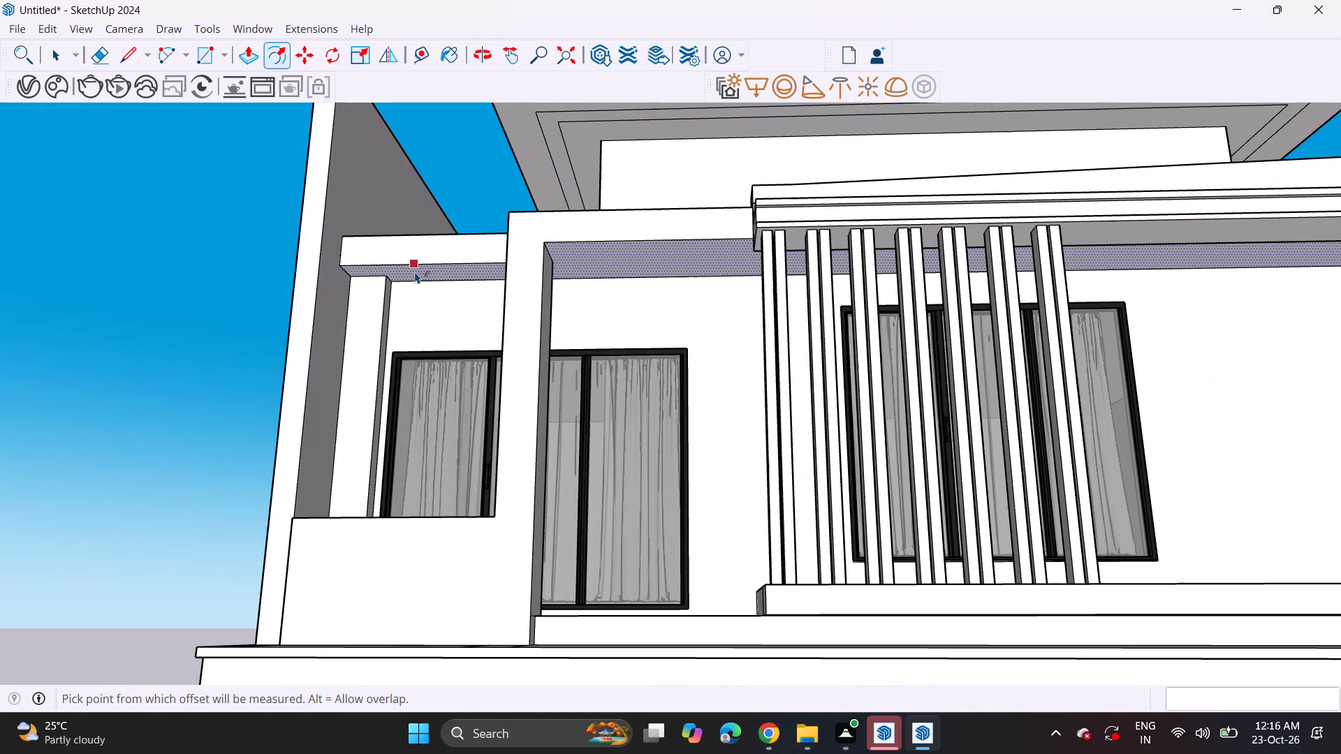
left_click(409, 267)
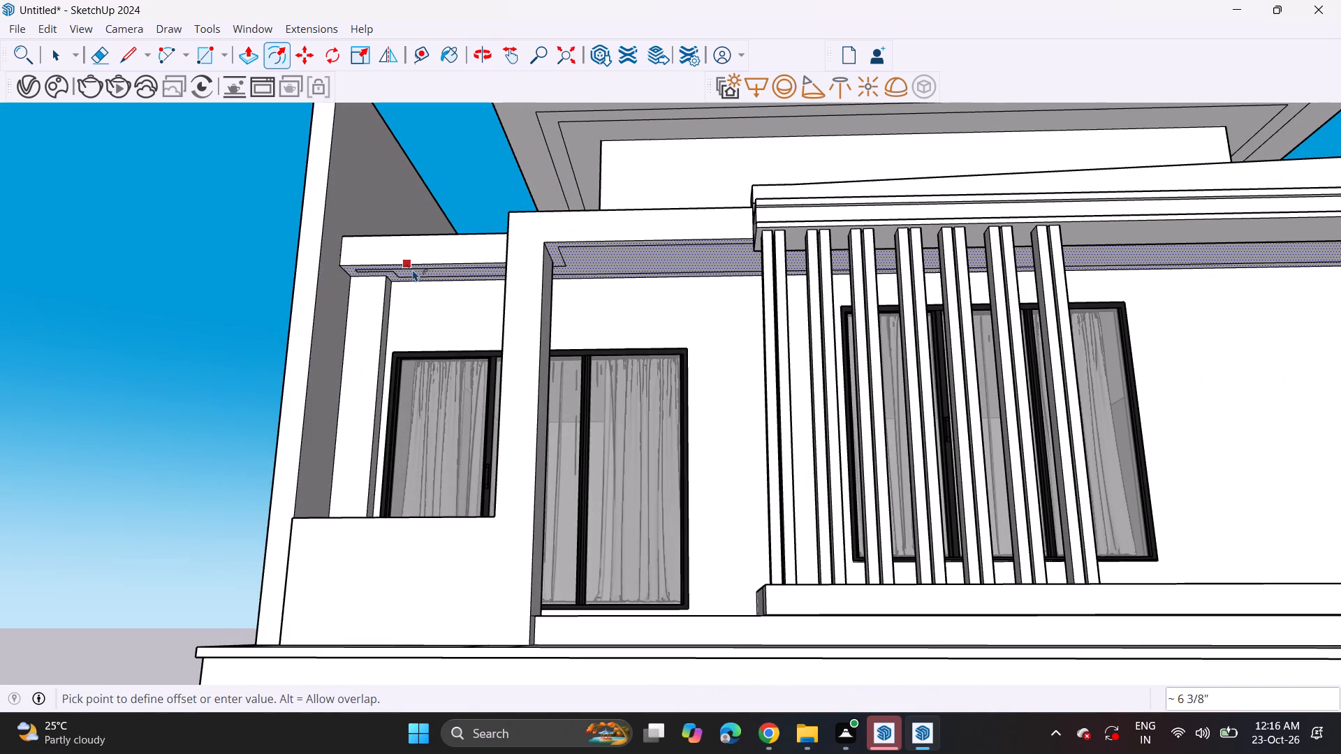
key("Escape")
Draw a small rectangle about 2 11/16" by 8" on the slab underside above the small balcony, starting at the column's top-edge midpoint.
middle_click_drag(392, 241, 391, 241)
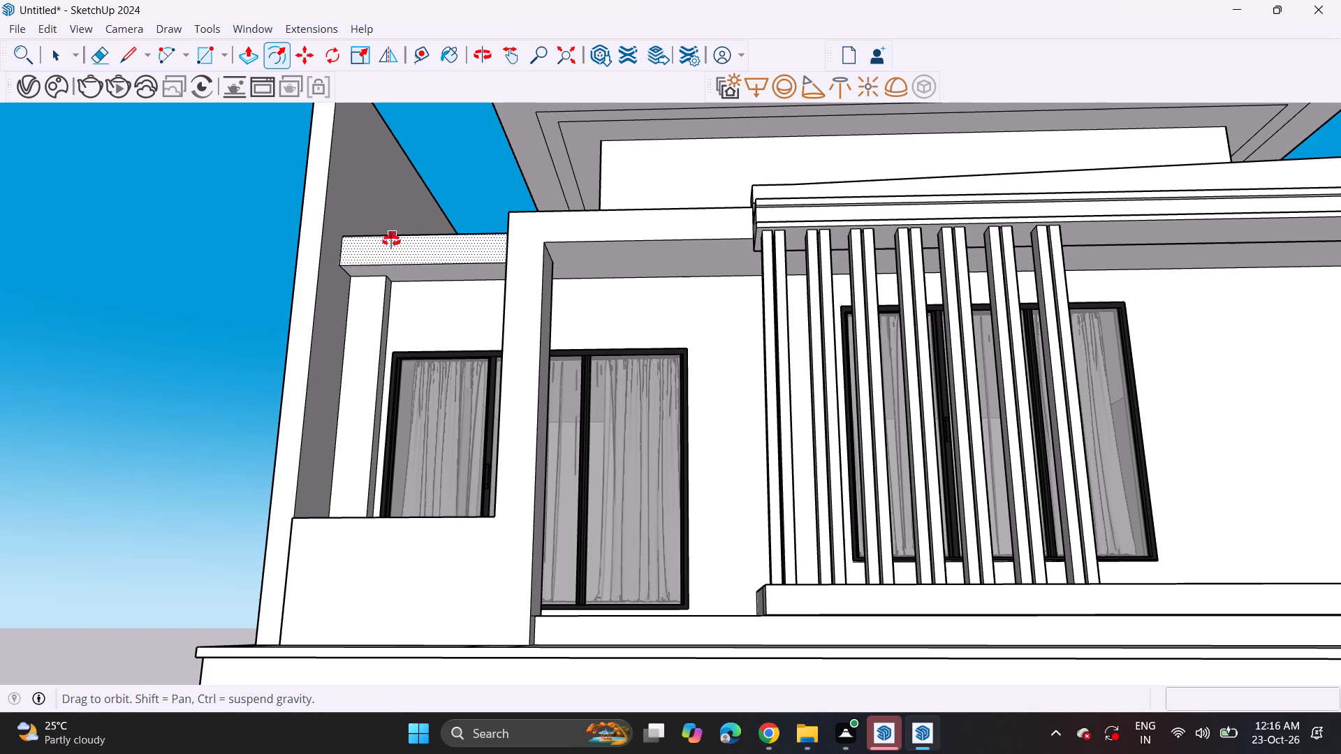
middle_click_drag(391, 241, 320, 141)
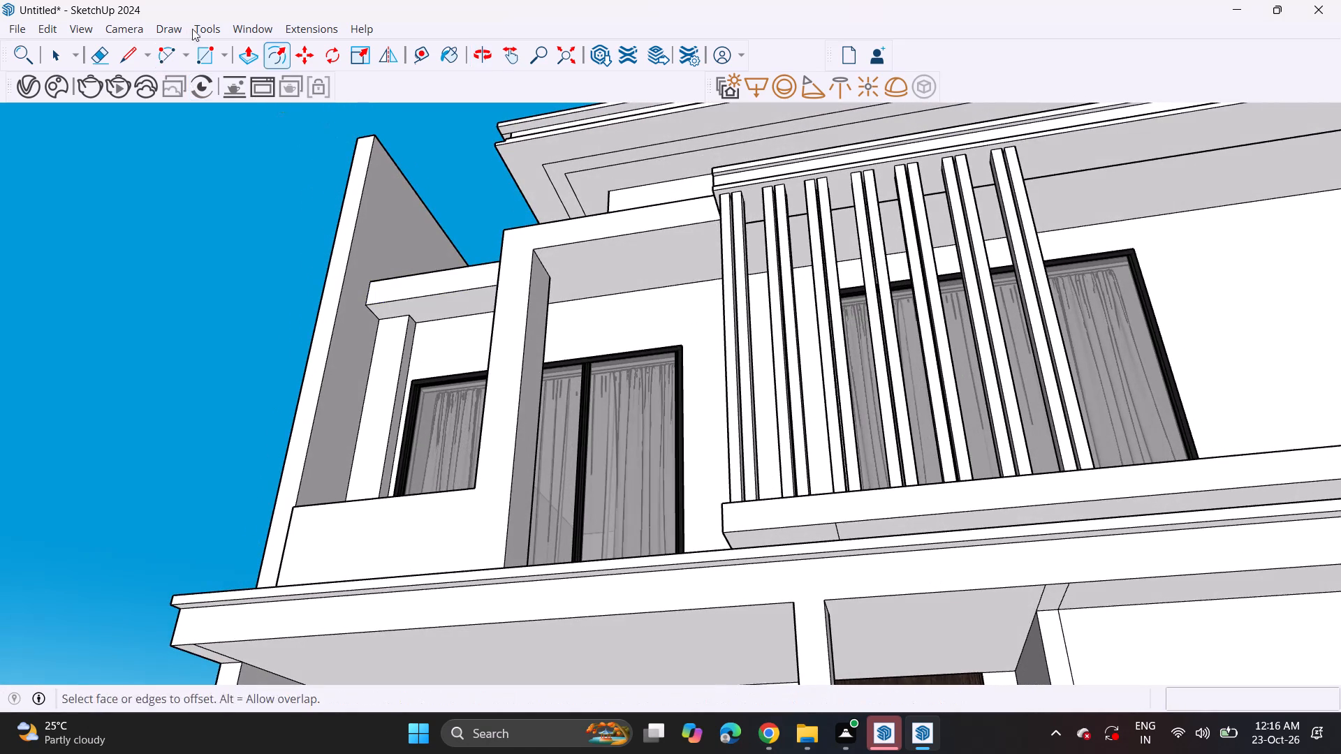
left_click(207, 59)
scroll(312, 235, "up", 8)
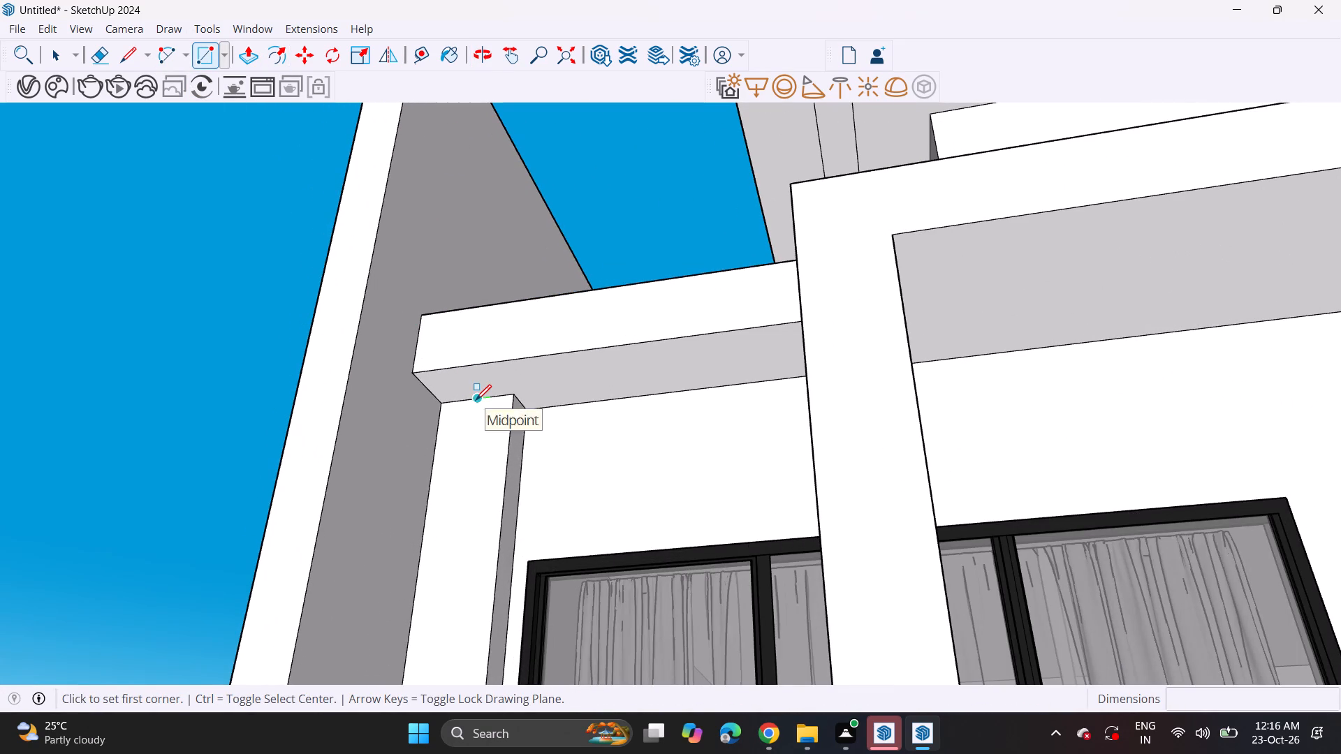
left_click(476, 400)
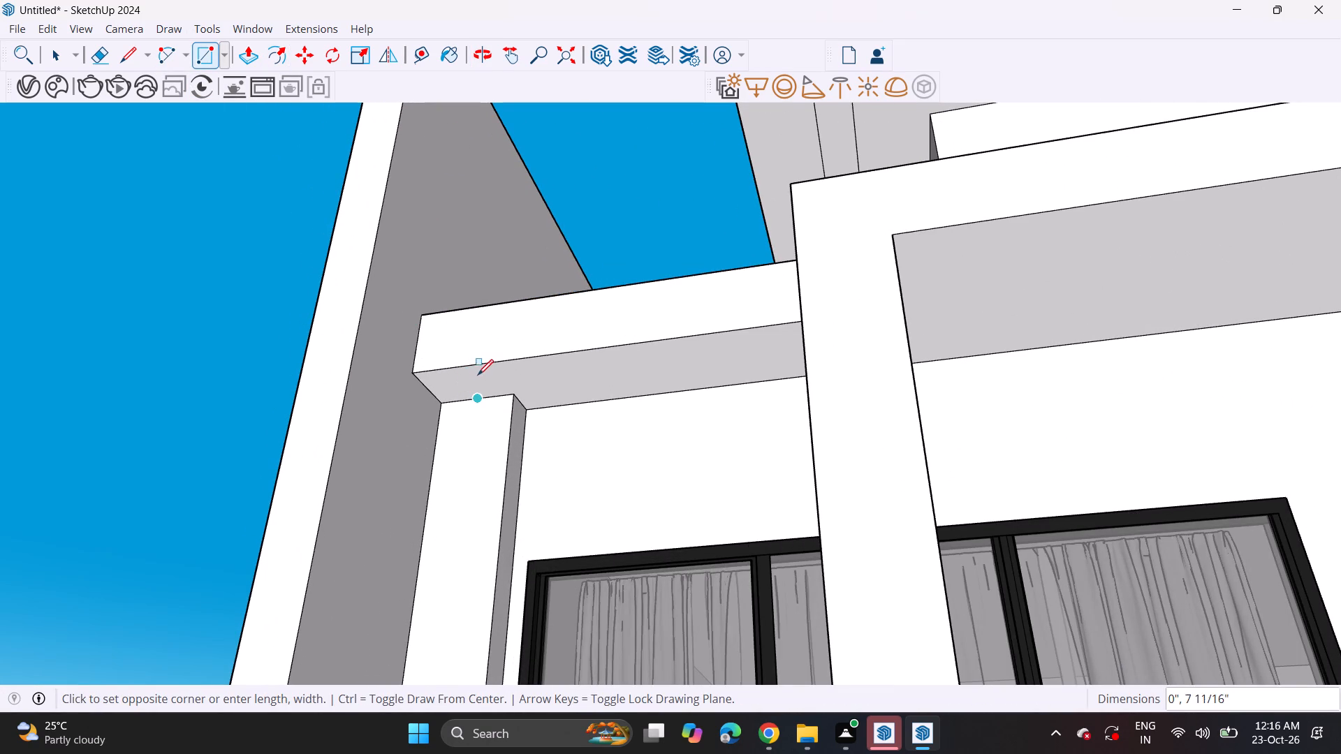
scroll(484, 376, "up", 12)
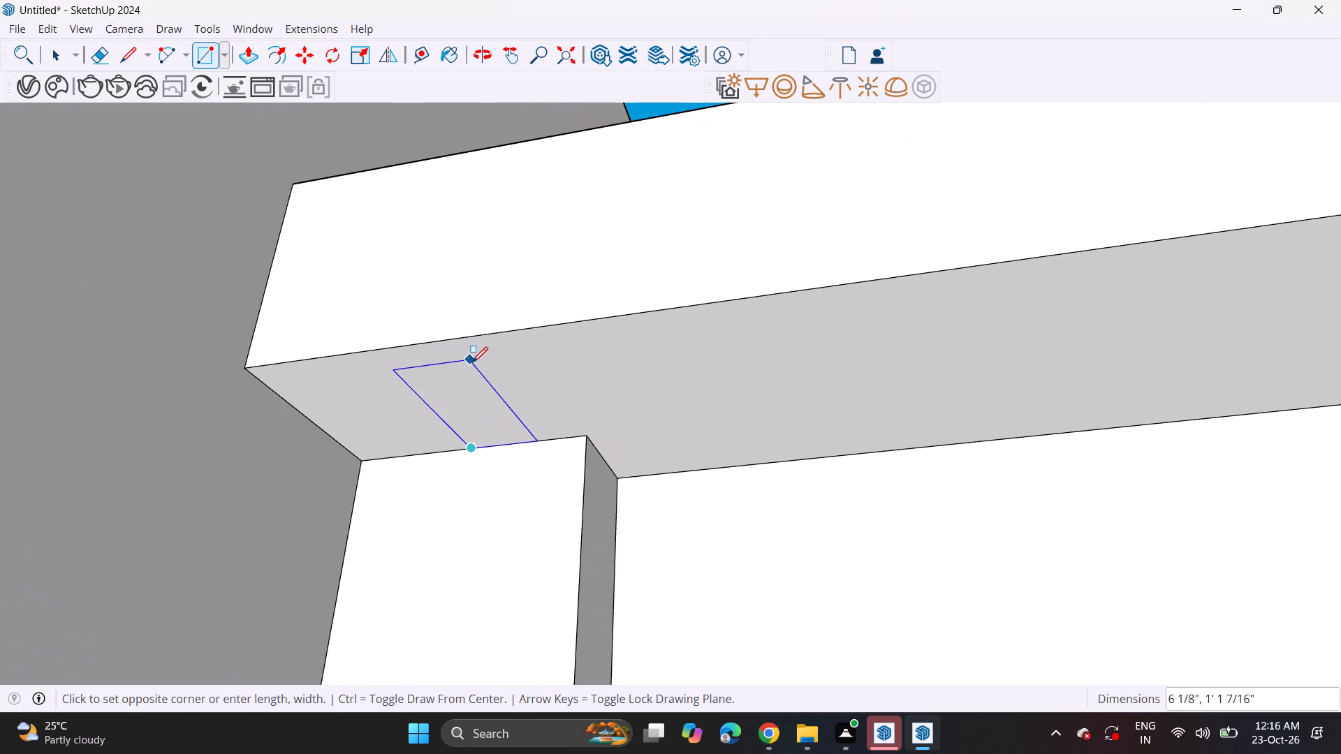
left_click(462, 403)
Draw a narrow strip about 17' 10" long on the upper-floor slab underside, from the small rectangle's corner to the slatted balcony.
left_click(428, 411)
scroll(449, 383, "down", 8)
scroll(474, 388, "up", 1)
middle_click_drag(469, 386, 156, 388)
scroll(468, 367, "down", 6)
scroll(813, 297, "down", 4)
middle_click_drag(801, 296, 225, 369, "shift")
middle_click_drag(304, 356, 417, 341)
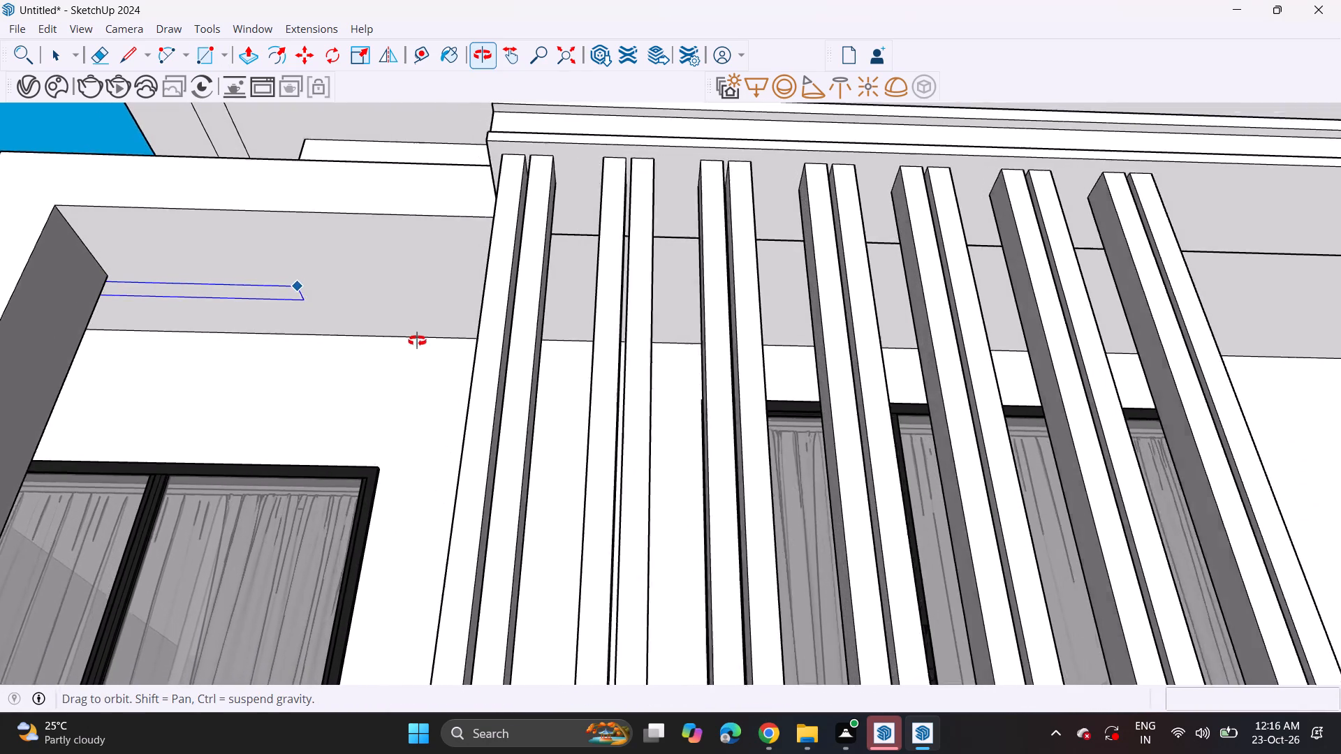
middle_click_drag(417, 341, 474, 336)
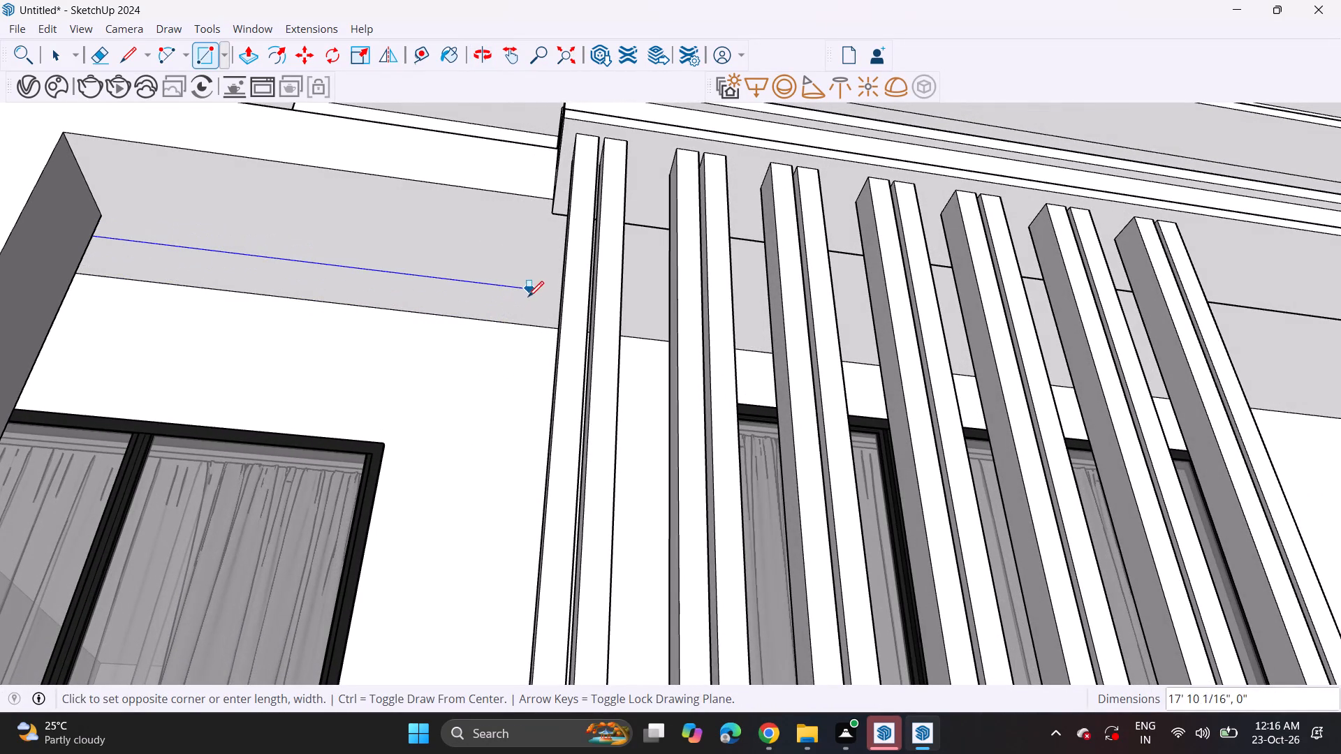
left_click(533, 302)
Draw a circle of 6" radius on the underside of the slatted balcony's roof slab, over the open part beyond the slats.
middle_click_drag(453, 251, 360, 307)
scroll(261, 276, "down", 6)
middle_click_drag(235, 322, 457, 285, "shift")
scroll(471, 285, "up", 1)
scroll(432, 303, "down", 7)
middle_click_drag(419, 334, 450, 401)
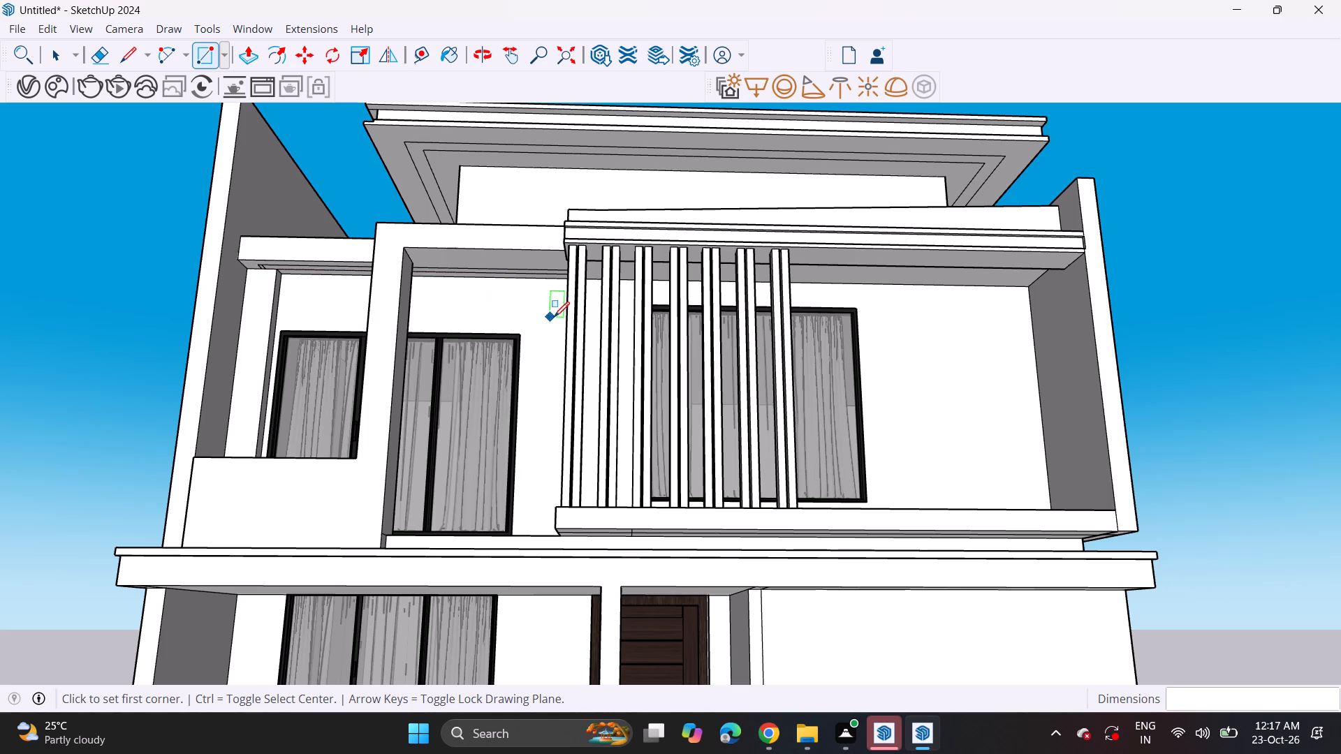
middle_click_drag(617, 300, 329, 325, "shift")
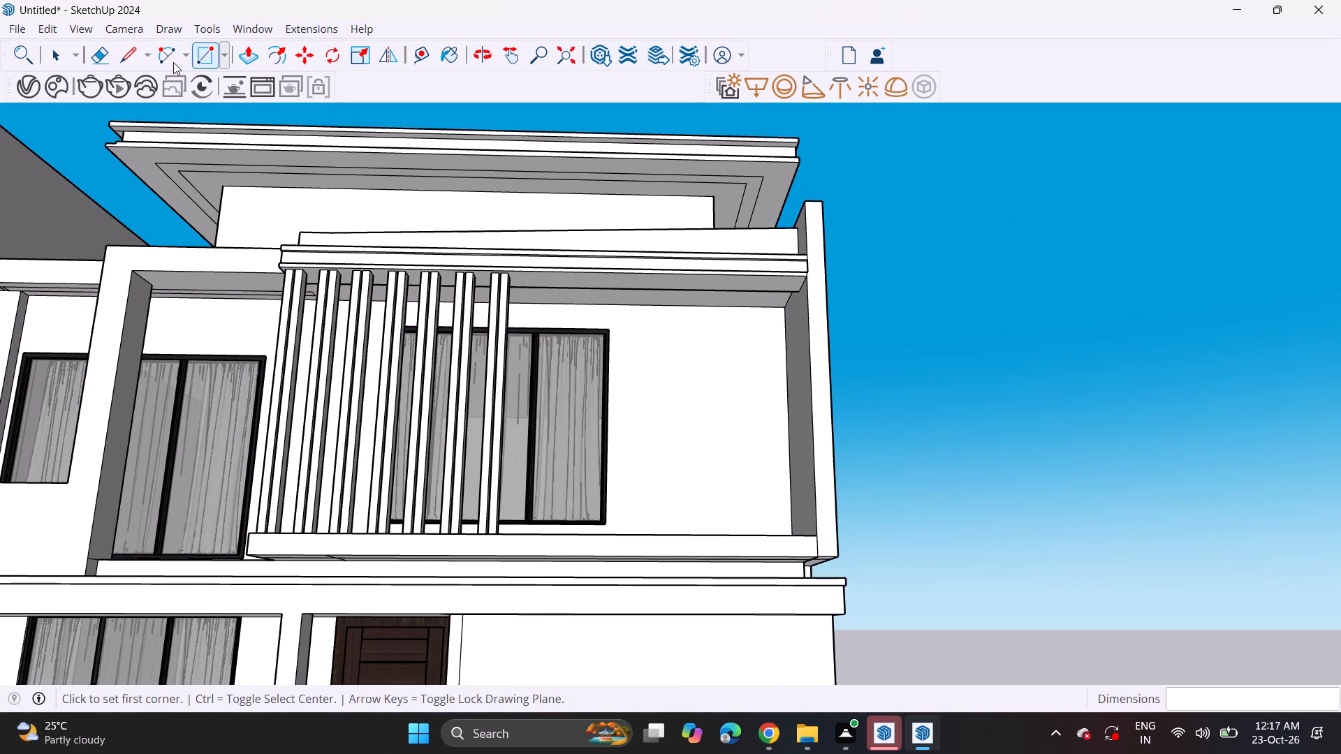
left_click(185, 52)
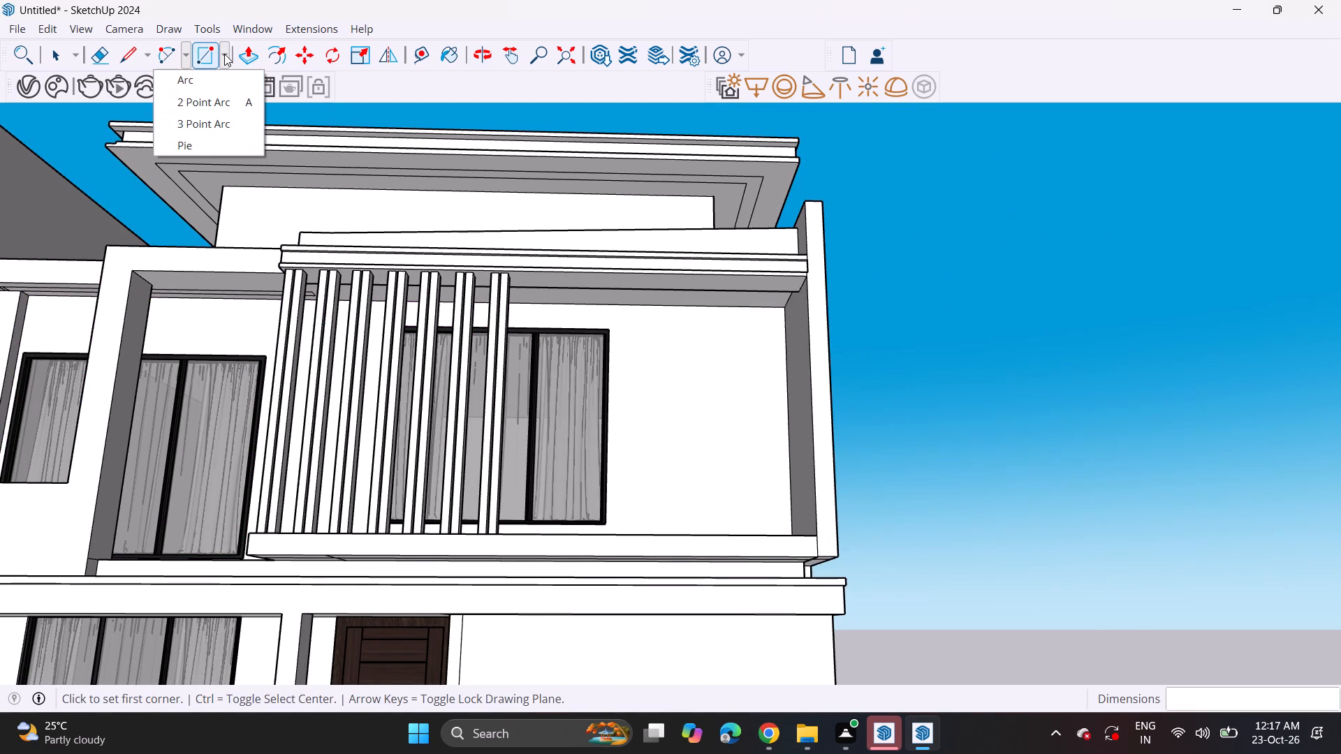
left_click(224, 54)
left_click(221, 119)
scroll(569, 269, "up", 1)
middle_click_drag(573, 269, 566, 213)
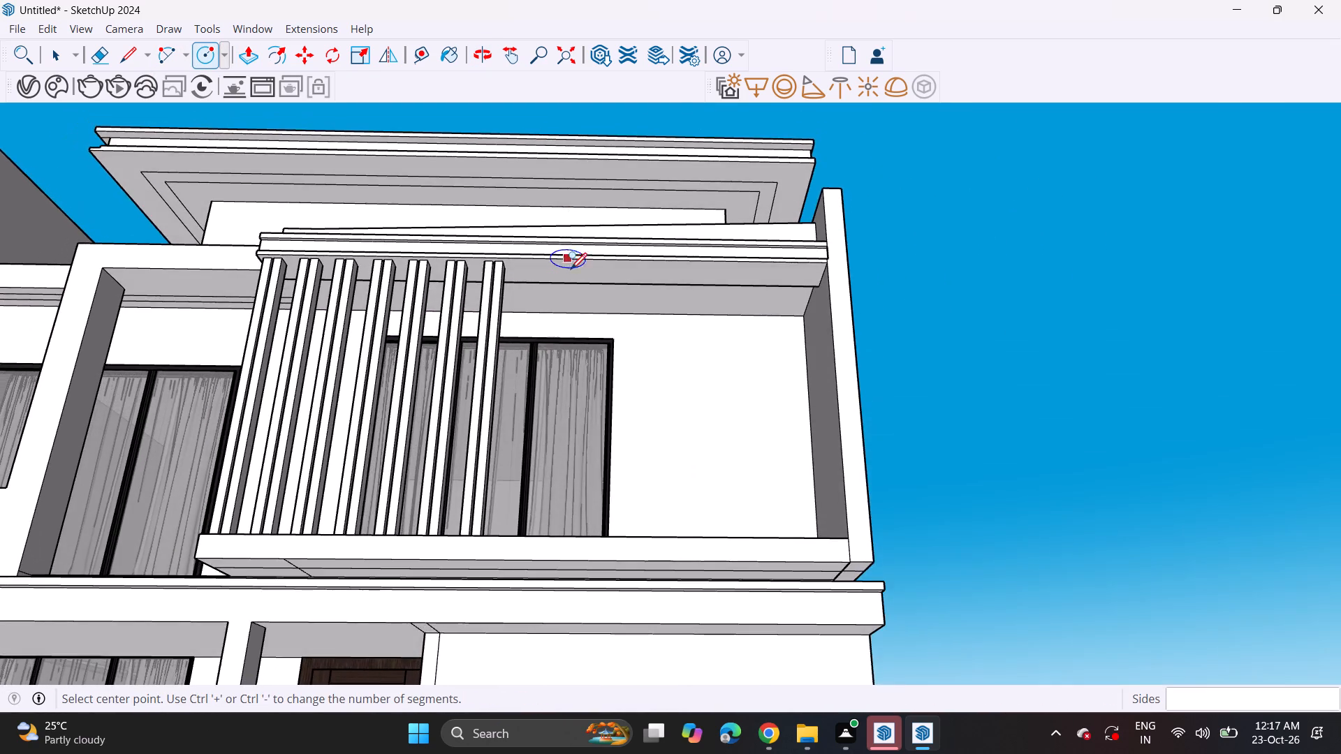
scroll(573, 269, "up", 7)
scroll(640, 253, "up", 1)
middle_click_drag(622, 219, 626, 80)
scroll(615, 98, "up", 1)
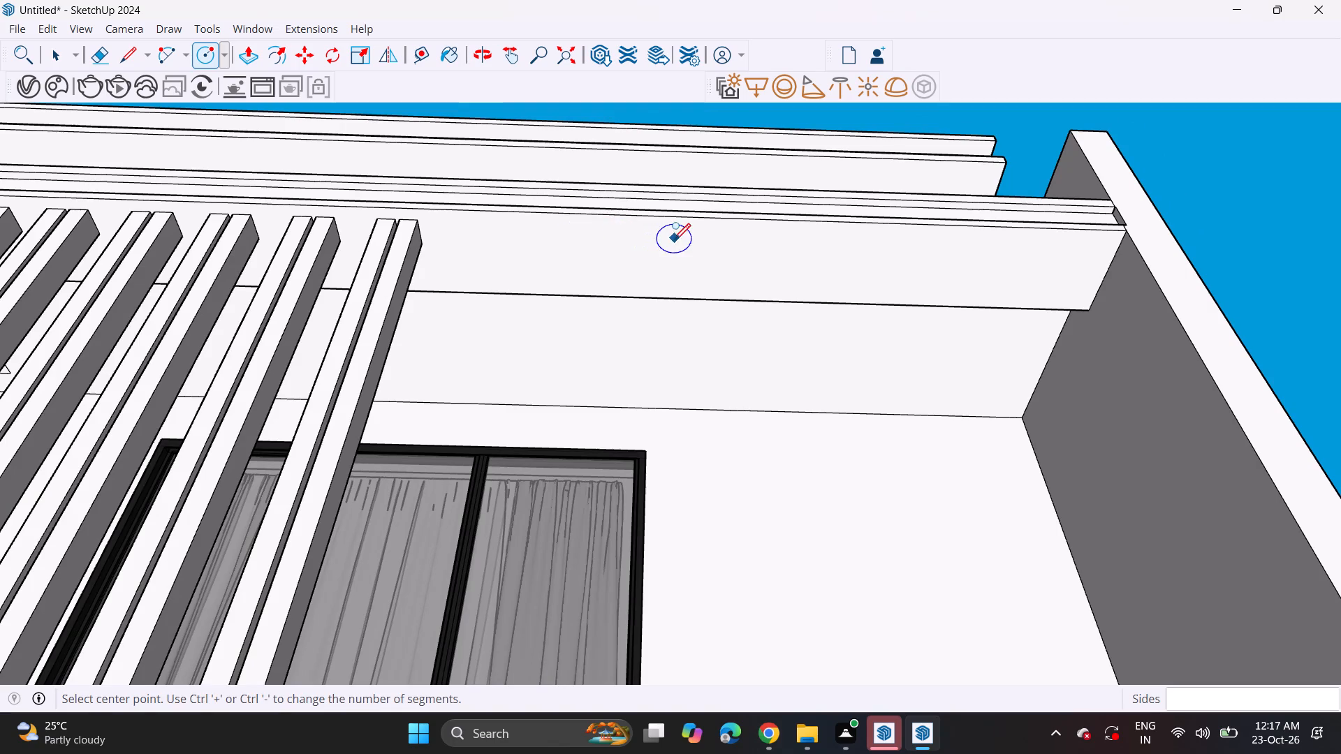
middle_click_drag(674, 239, 633, 270)
left_click(765, 262)
left_click(779, 271)
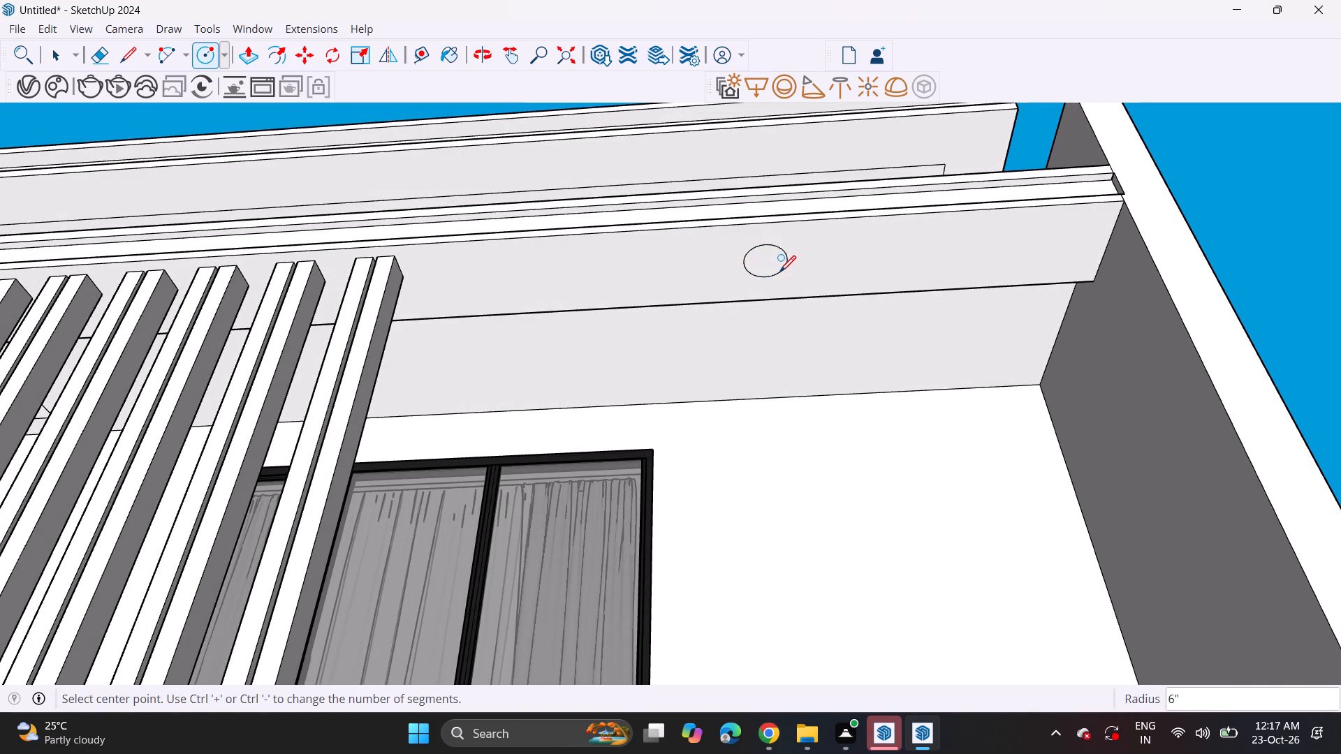
Copy the circle 7' 8" along the slab underside toward the slats.
key("space")
double_click(769, 266)
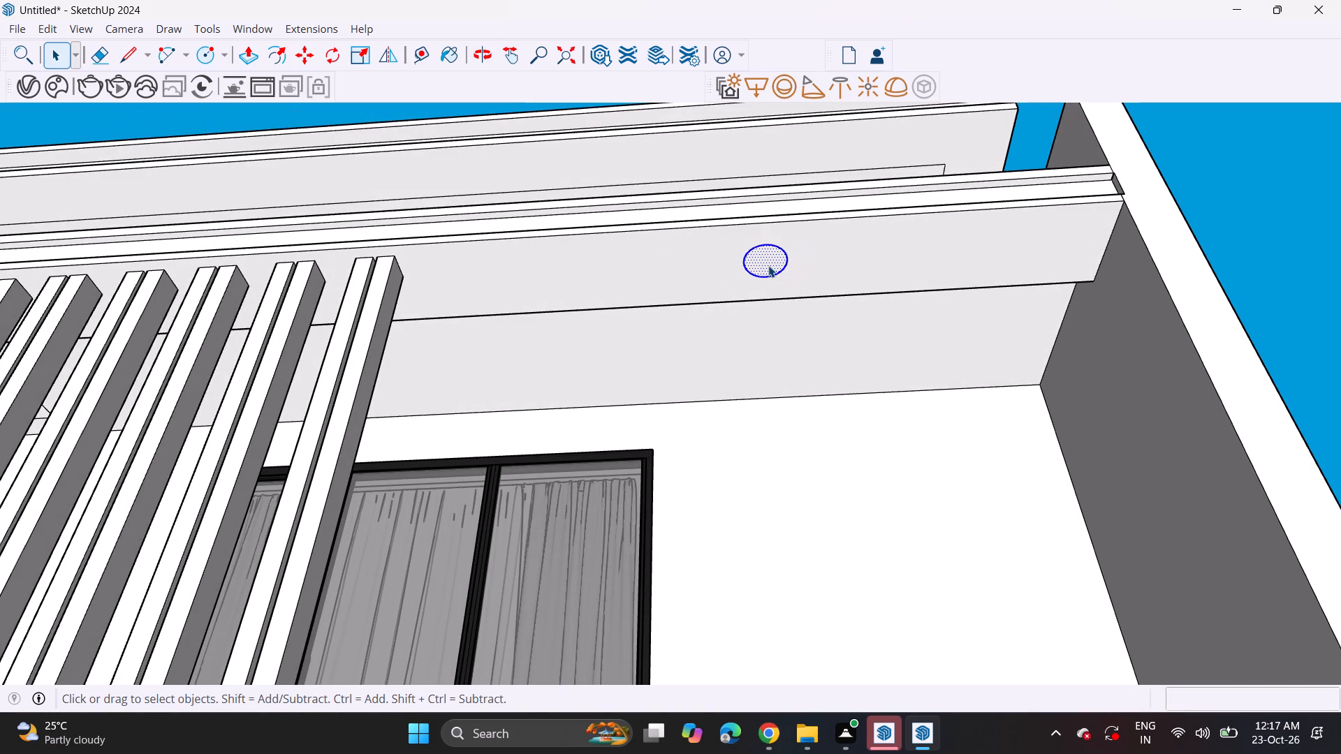
key("m")
left_click(764, 223)
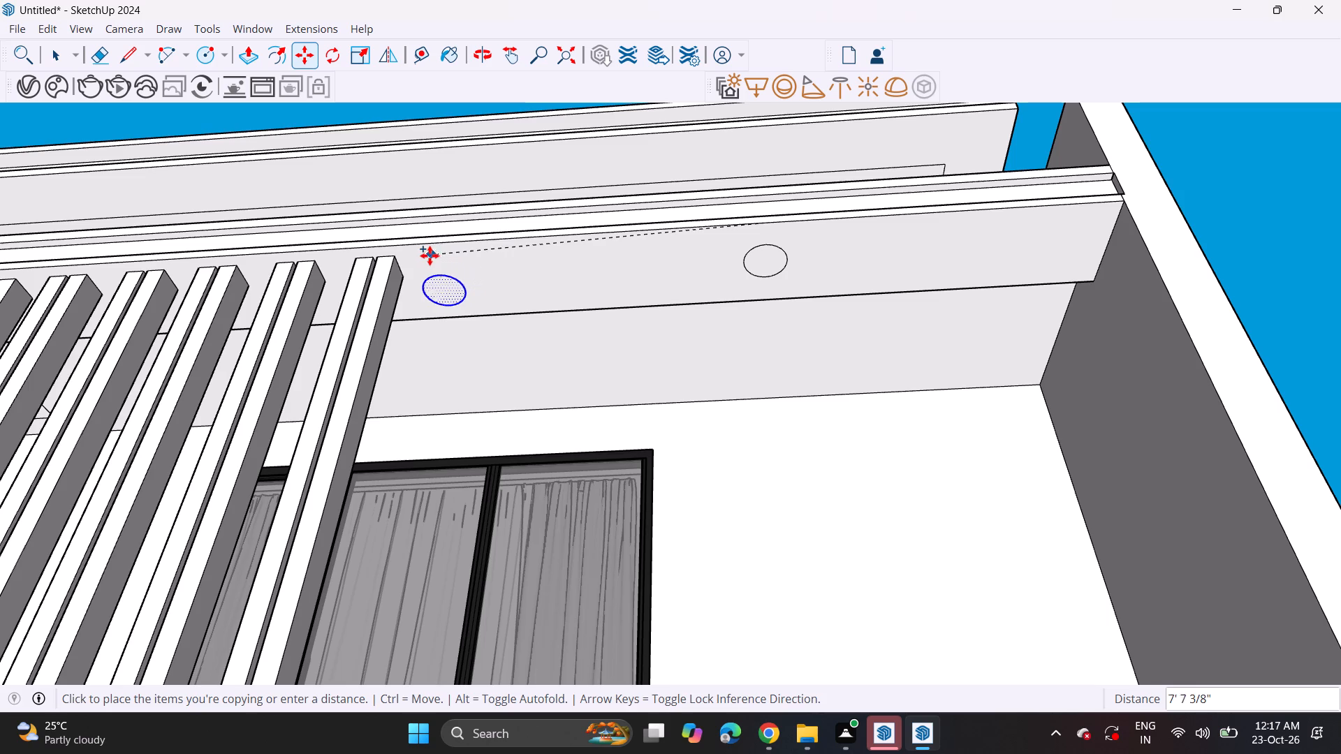
left_click(425, 249)
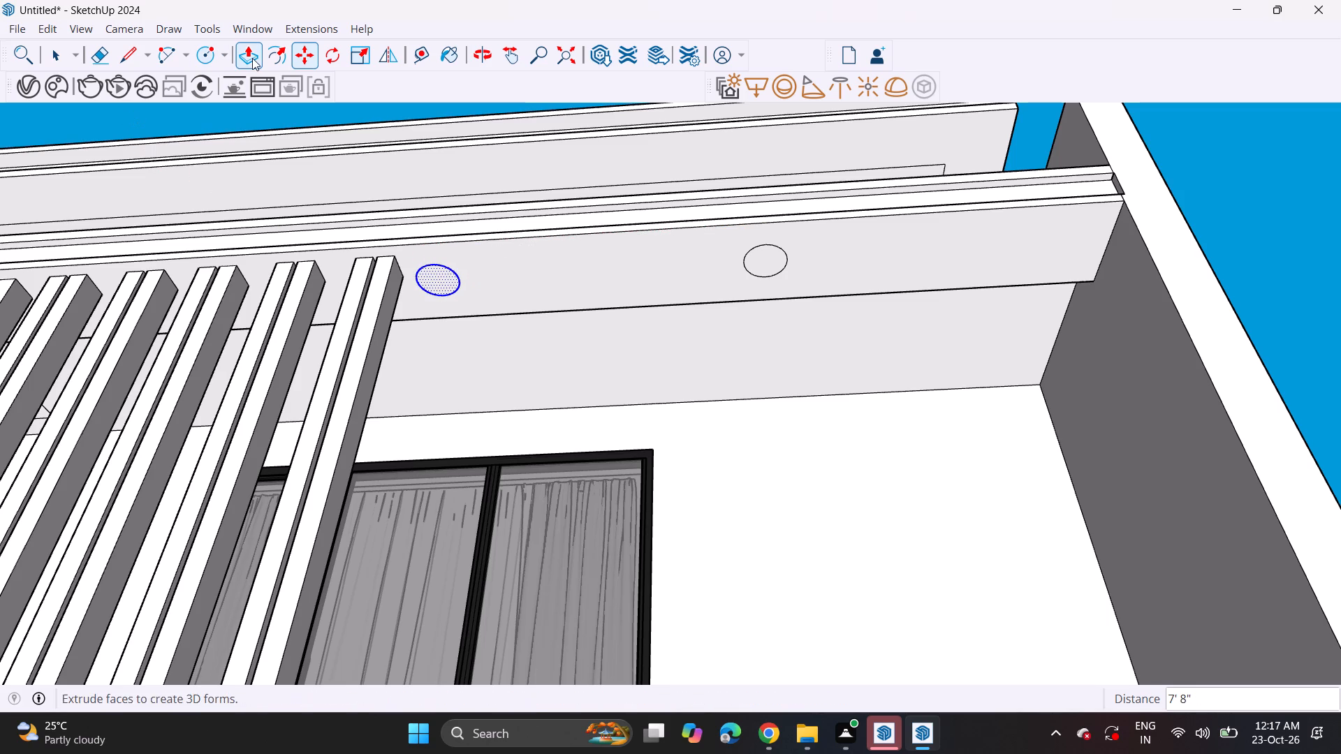
Recess both circles into the underside of the slatted balcony's roof slab by the same shallow depth as downlight openings.
left_click(252, 58)
key("Escape")
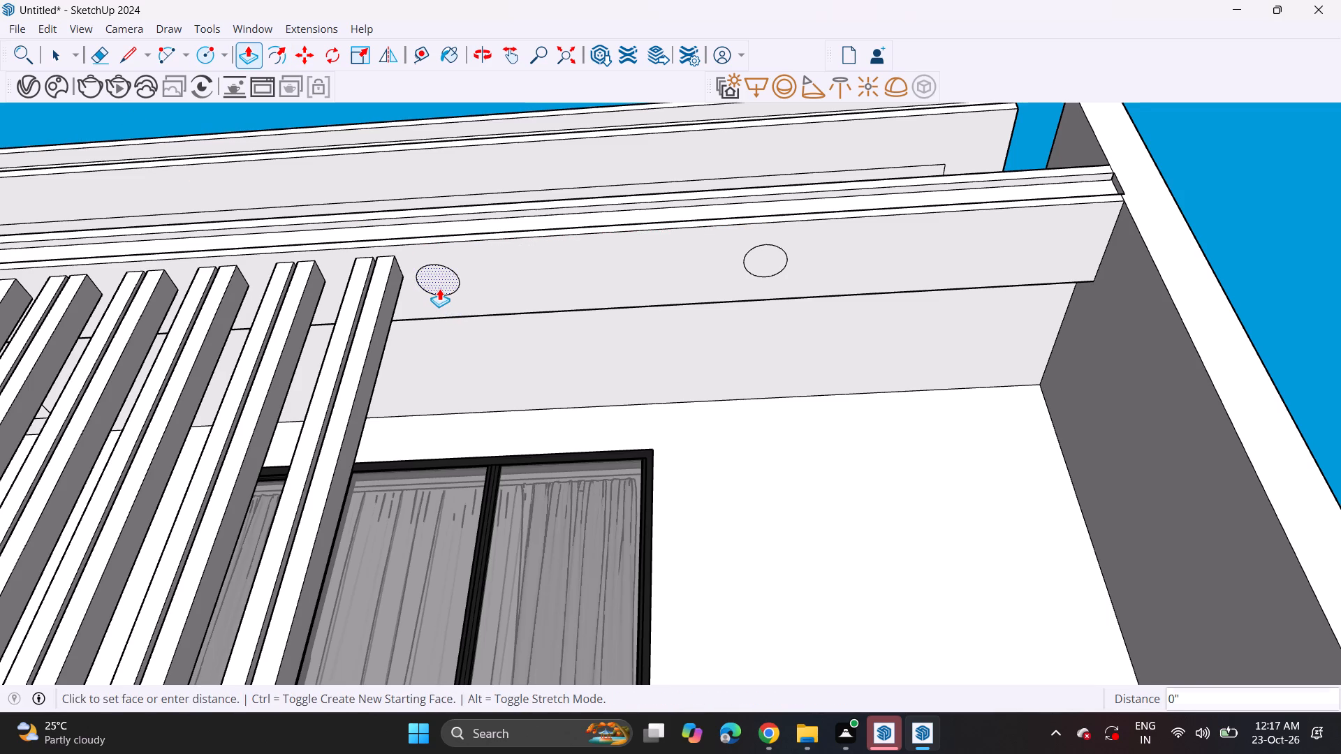
left_click(439, 288)
left_click(441, 281)
double_click(765, 269)
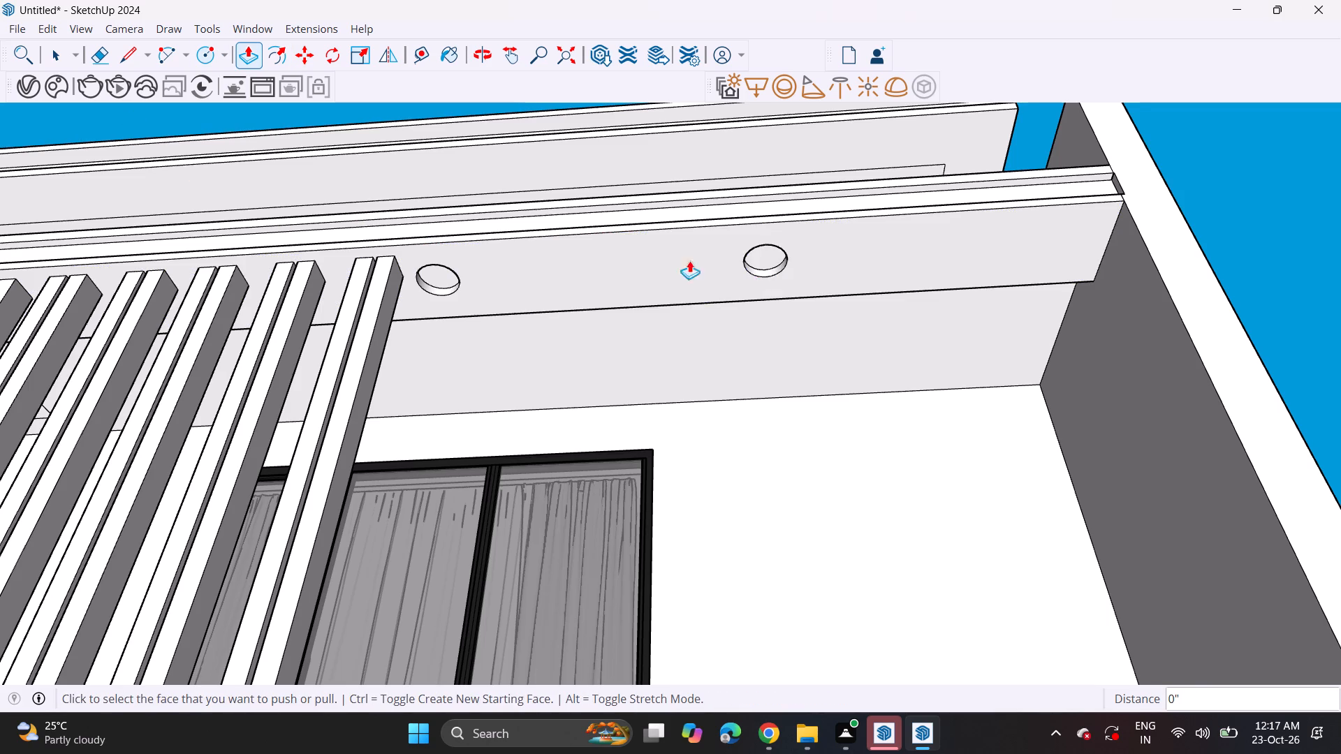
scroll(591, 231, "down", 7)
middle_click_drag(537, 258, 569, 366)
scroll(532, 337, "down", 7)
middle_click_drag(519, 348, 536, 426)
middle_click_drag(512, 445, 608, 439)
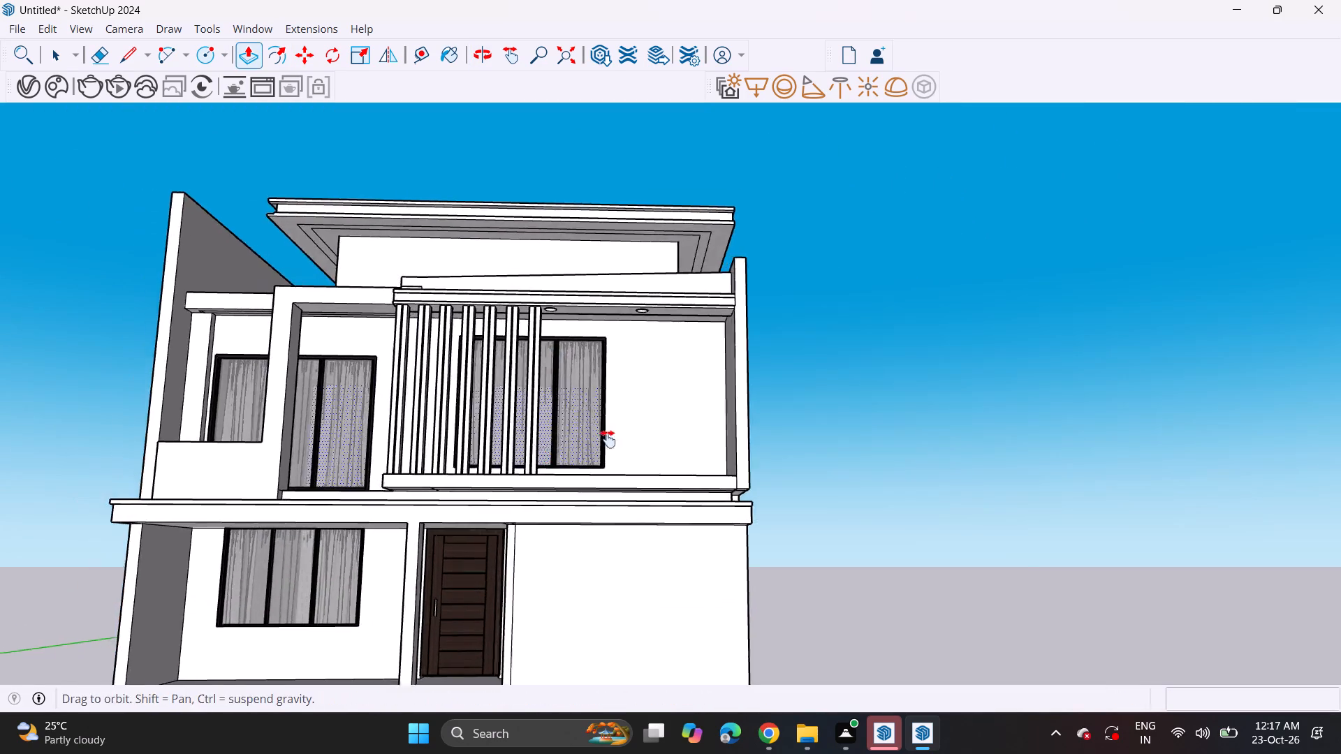
Extend the front edge face of the ground-floor base slab outward by 7' 3 1/2".
middle_click_drag(608, 439, 771, 407)
scroll(760, 397, "up", 1)
scroll(749, 413, "down", 6)
scroll(711, 424, "up", 1)
middle_click_drag(711, 424, 697, 465)
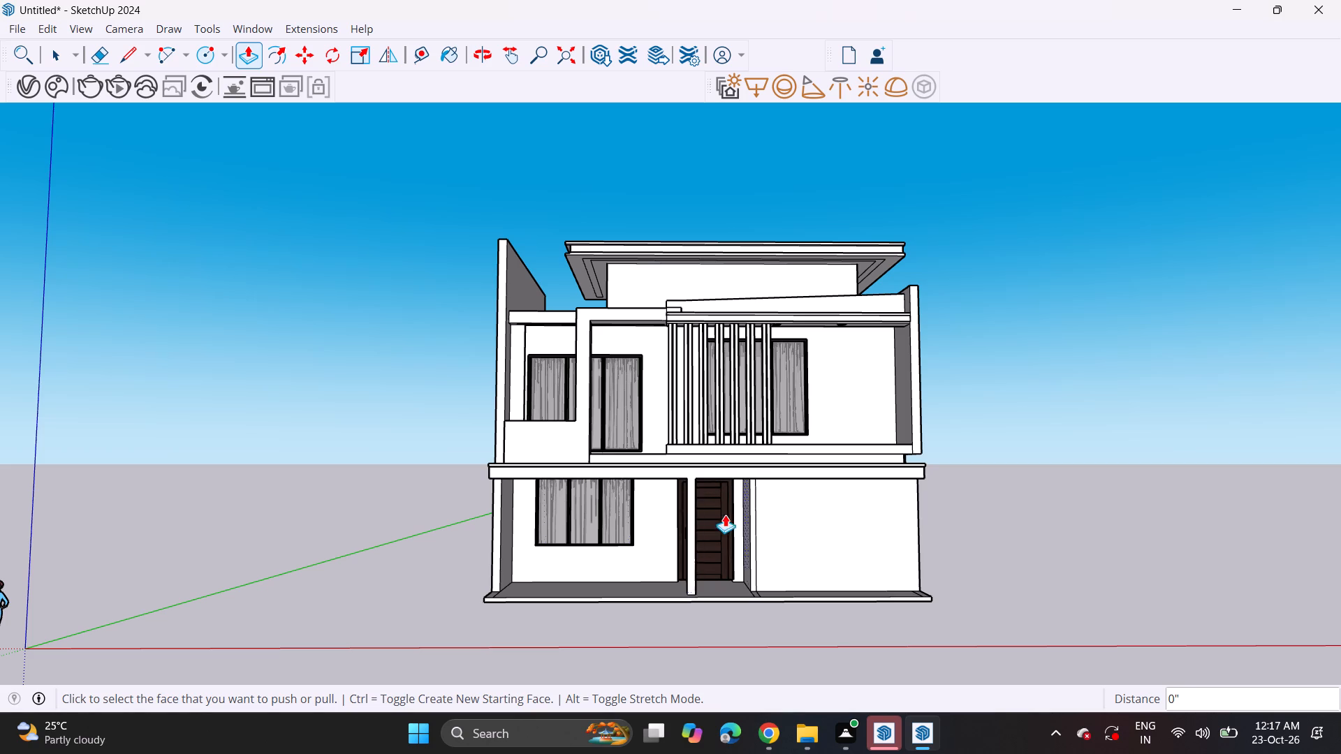
middle_click_drag(860, 475, 879, 515)
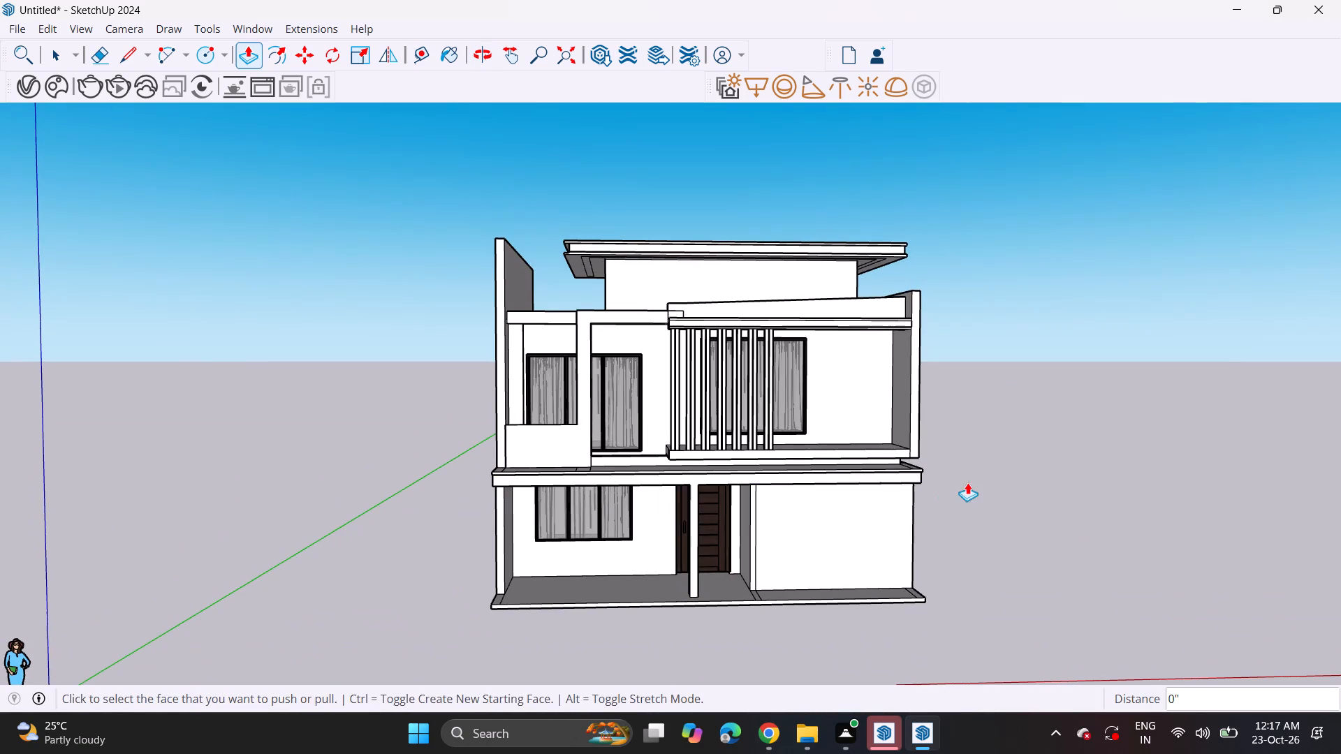
key("space")
left_click(967, 491)
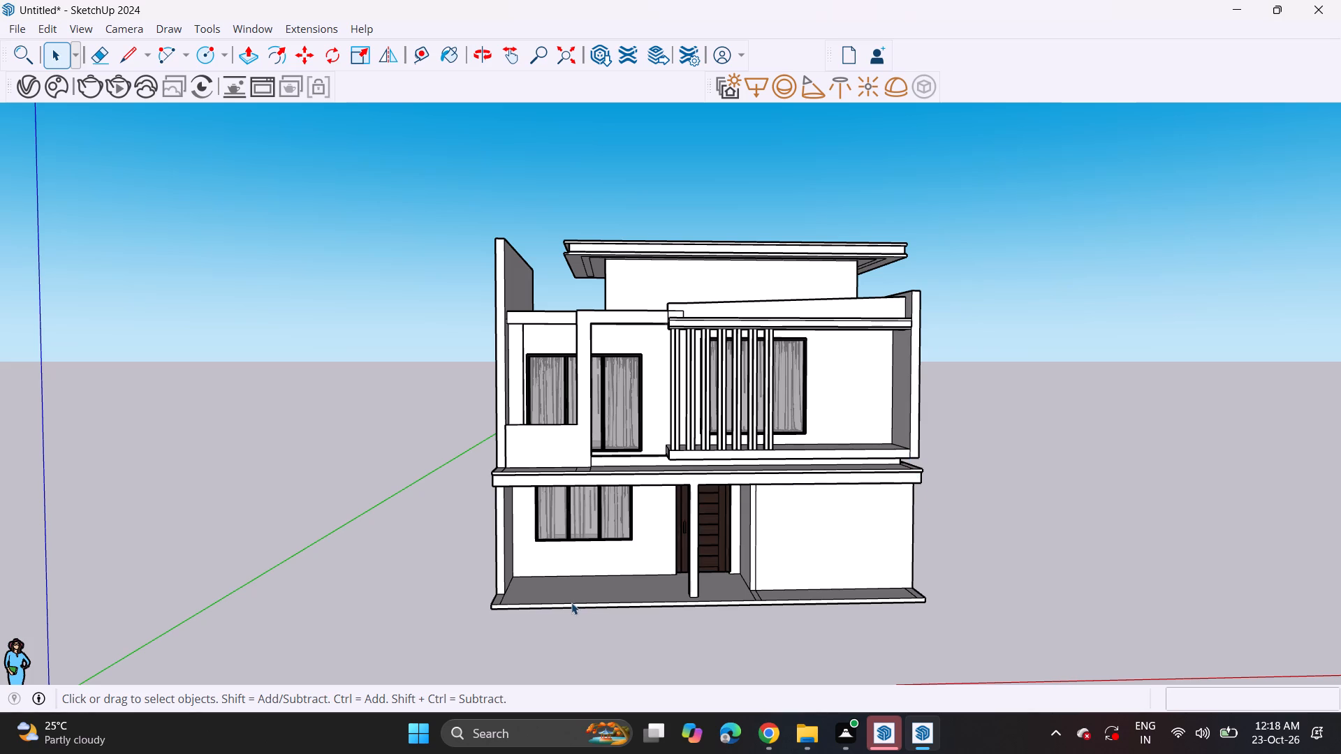
left_click(244, 58)
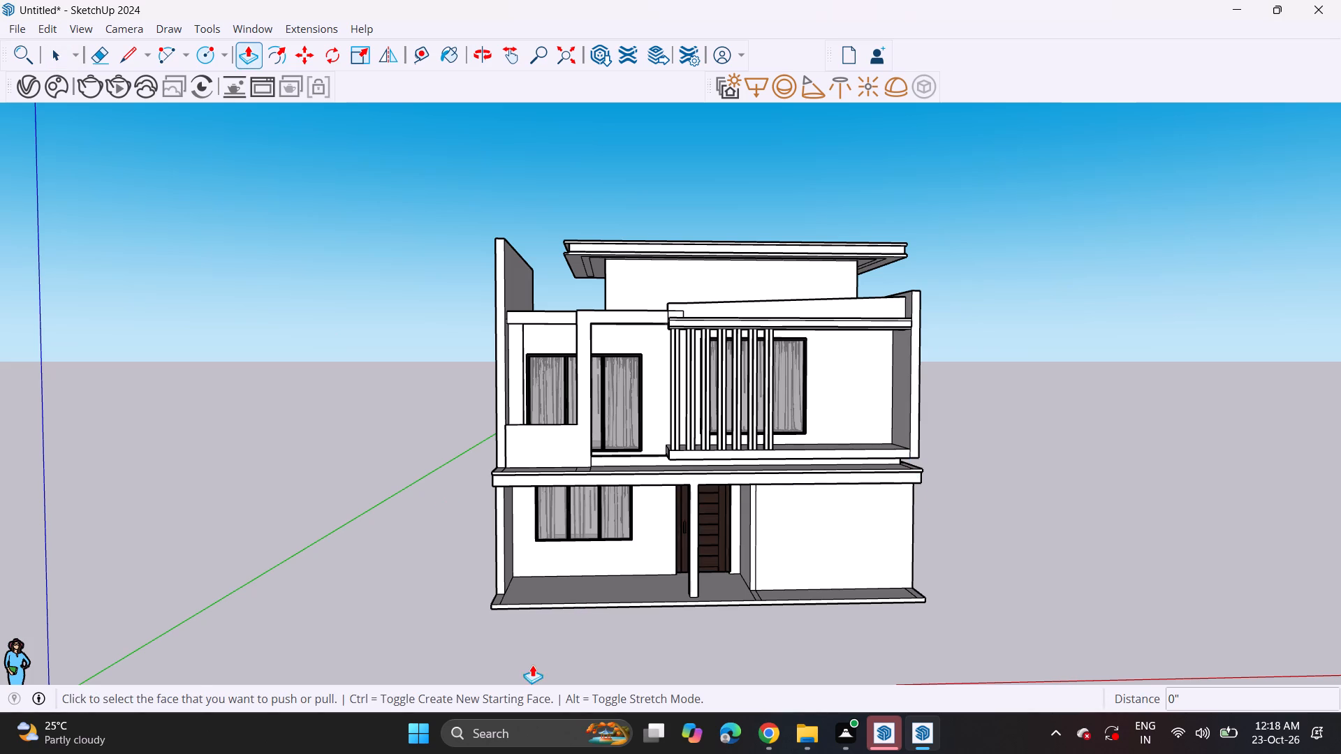
scroll(558, 676, "up", 4)
middle_click_drag(563, 609, 503, 454)
middle_click_drag(519, 478, 504, 662)
scroll(505, 658, "up", 1)
scroll(511, 531, "up", 4)
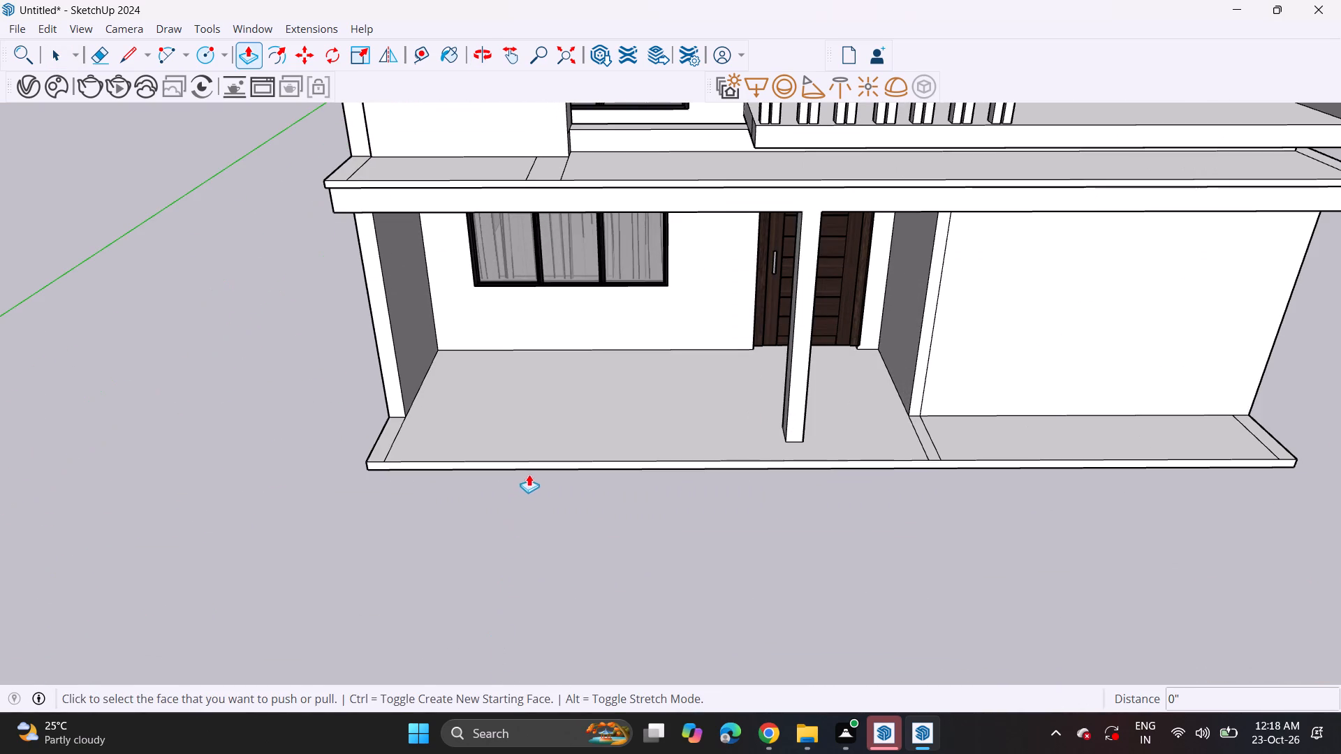
left_click(531, 465)
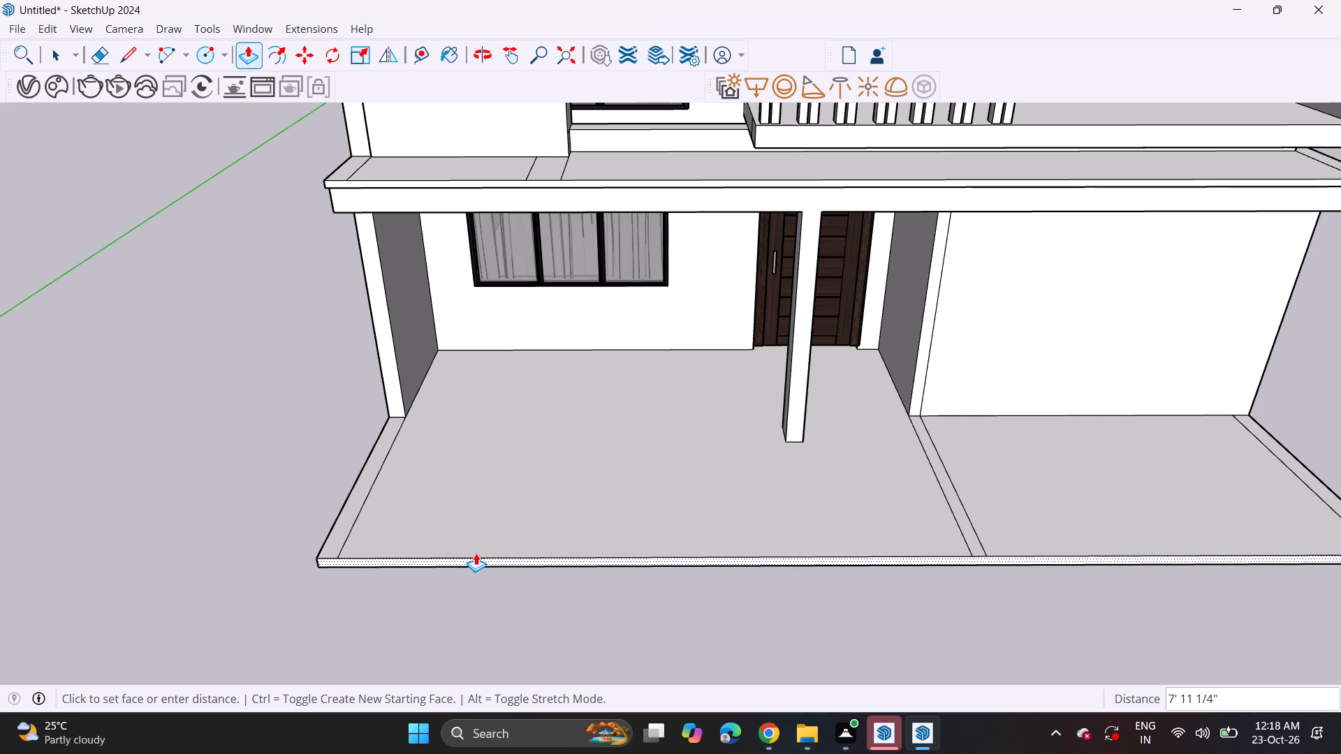
left_click(485, 546)
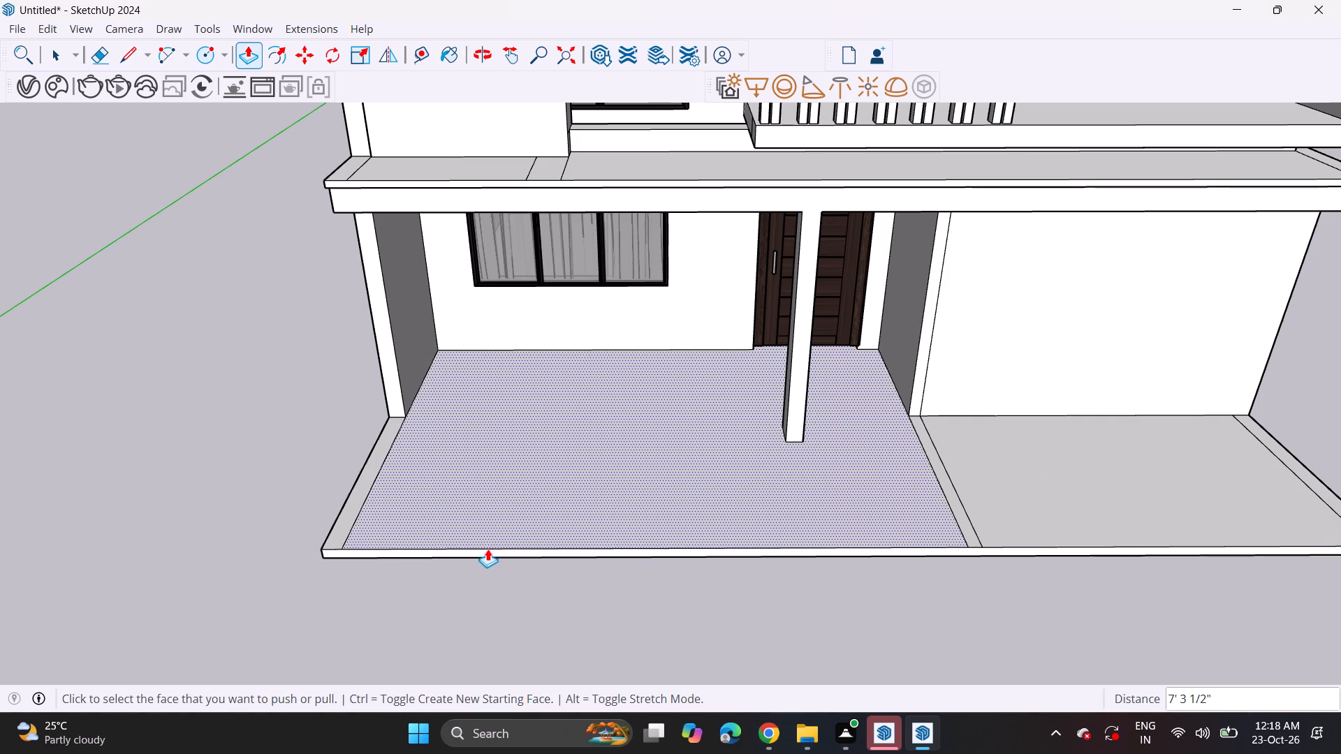
Raise the narrow side strip of the extended slab, on the ground-floor window side, 8' 7/16" as a boundary wall.
left_click(358, 487)
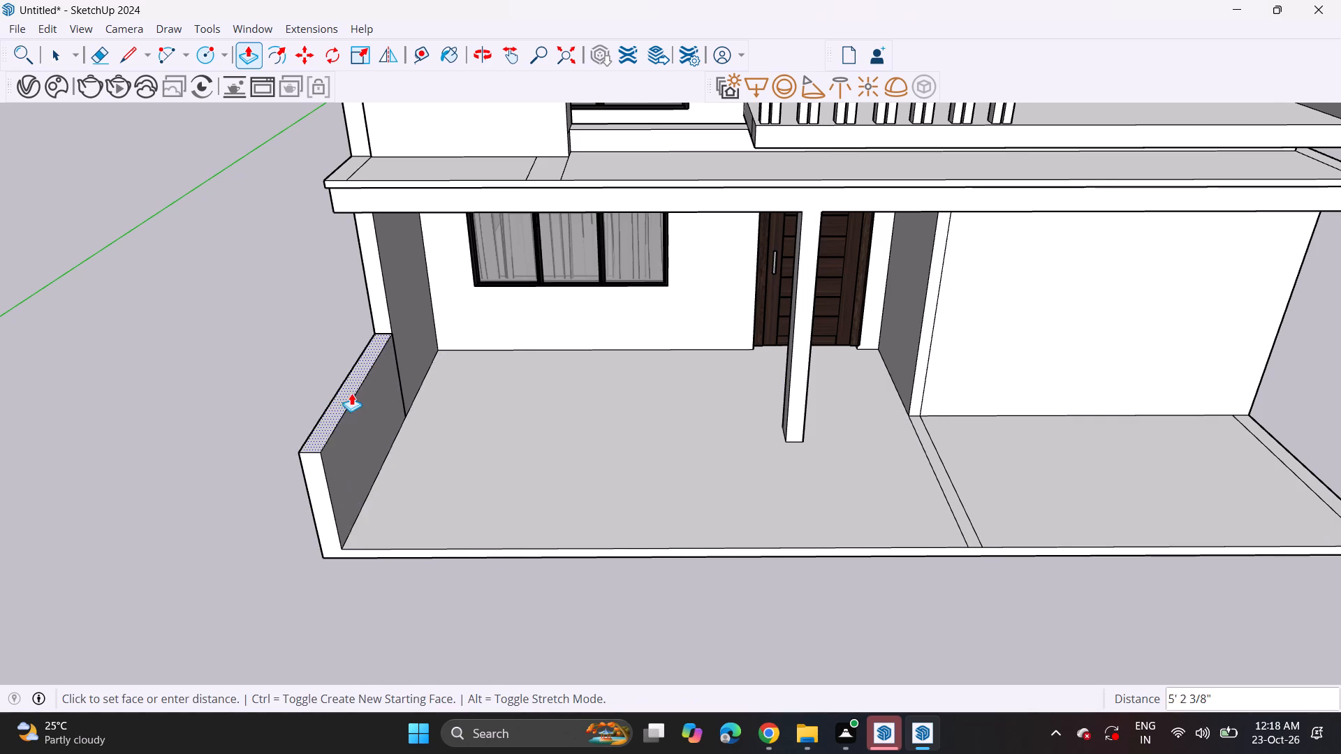
left_click(357, 340)
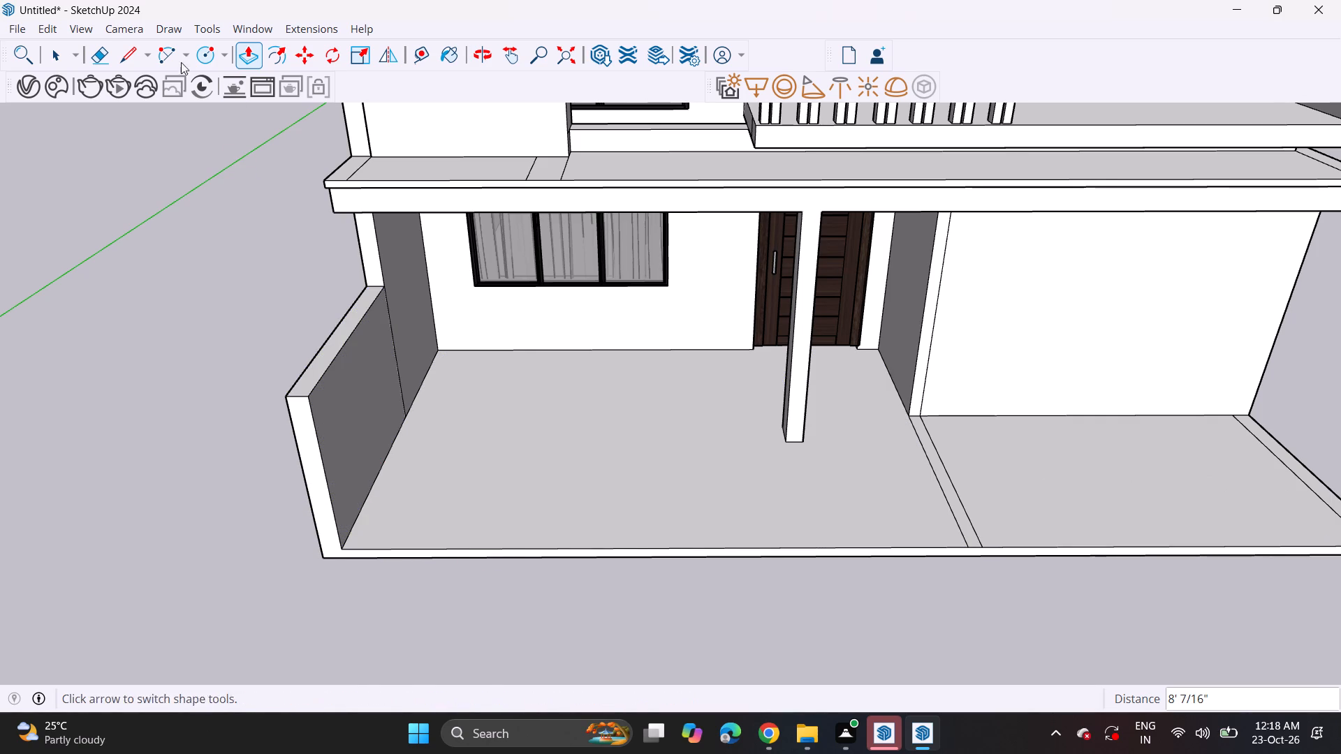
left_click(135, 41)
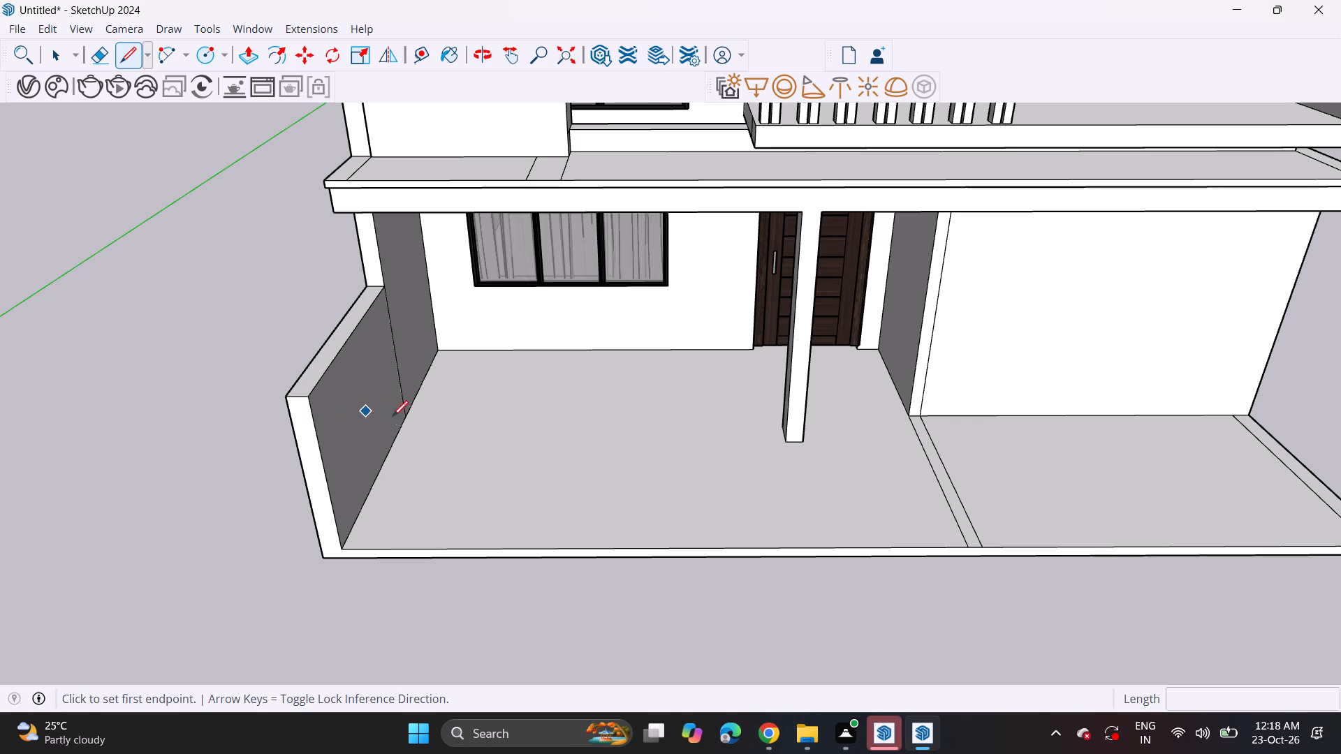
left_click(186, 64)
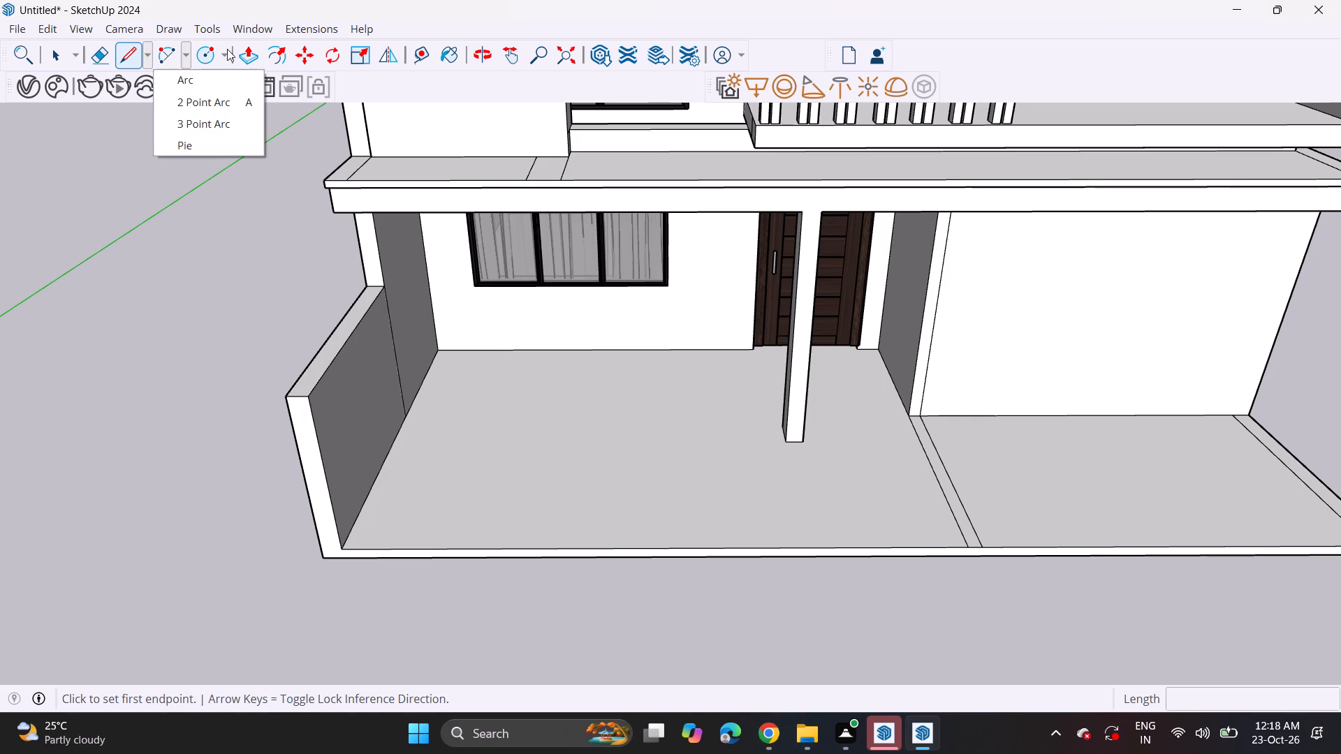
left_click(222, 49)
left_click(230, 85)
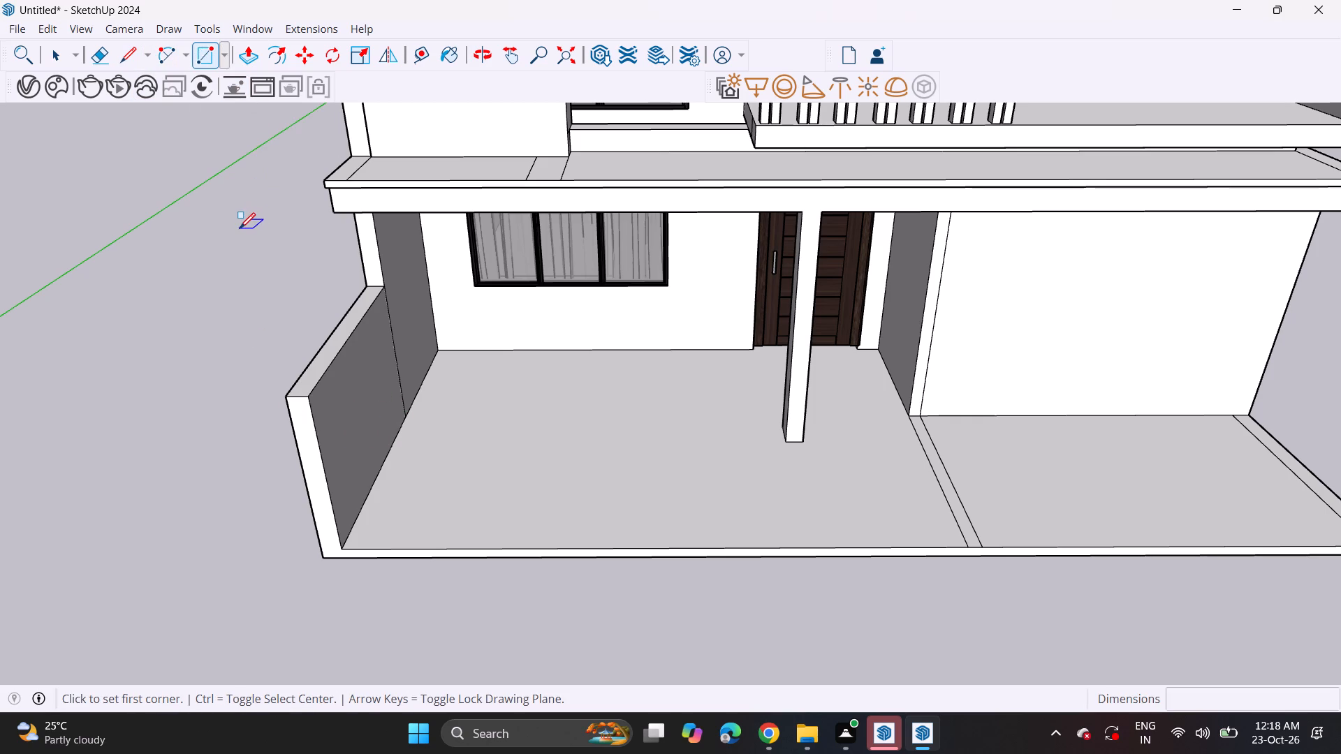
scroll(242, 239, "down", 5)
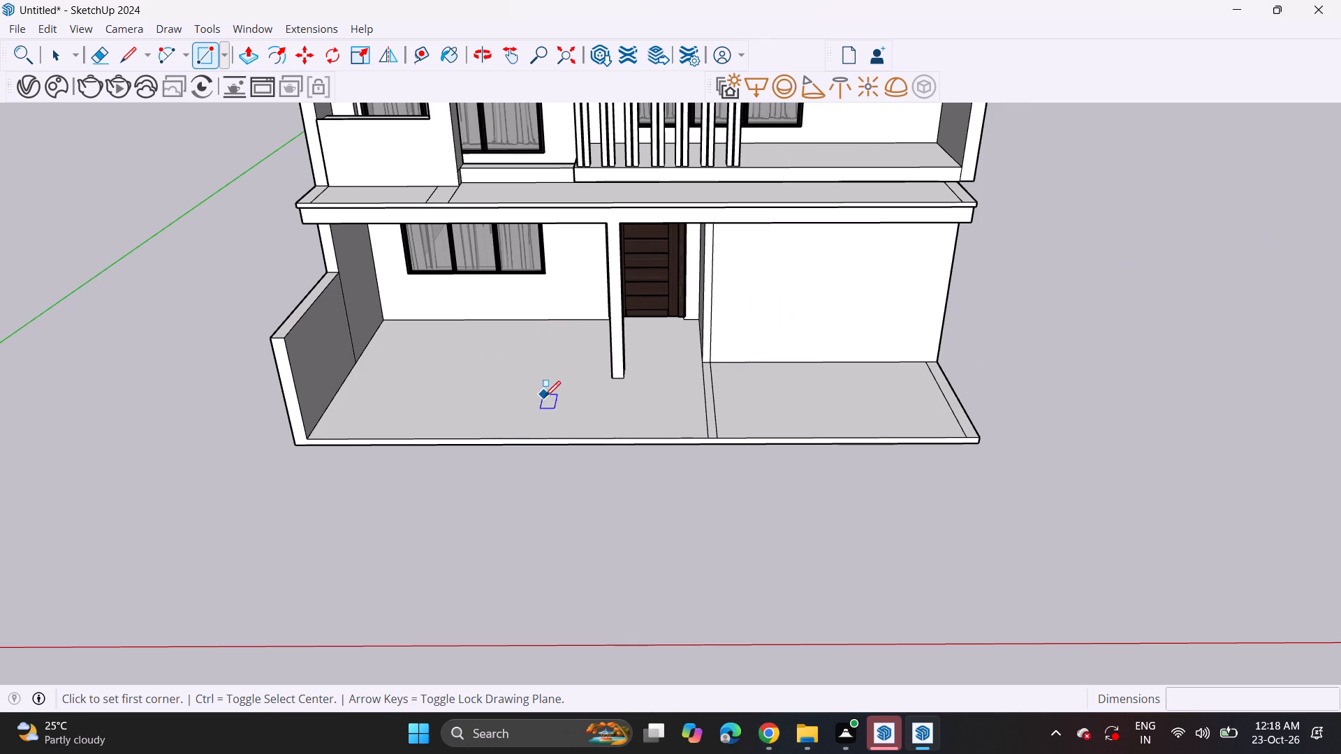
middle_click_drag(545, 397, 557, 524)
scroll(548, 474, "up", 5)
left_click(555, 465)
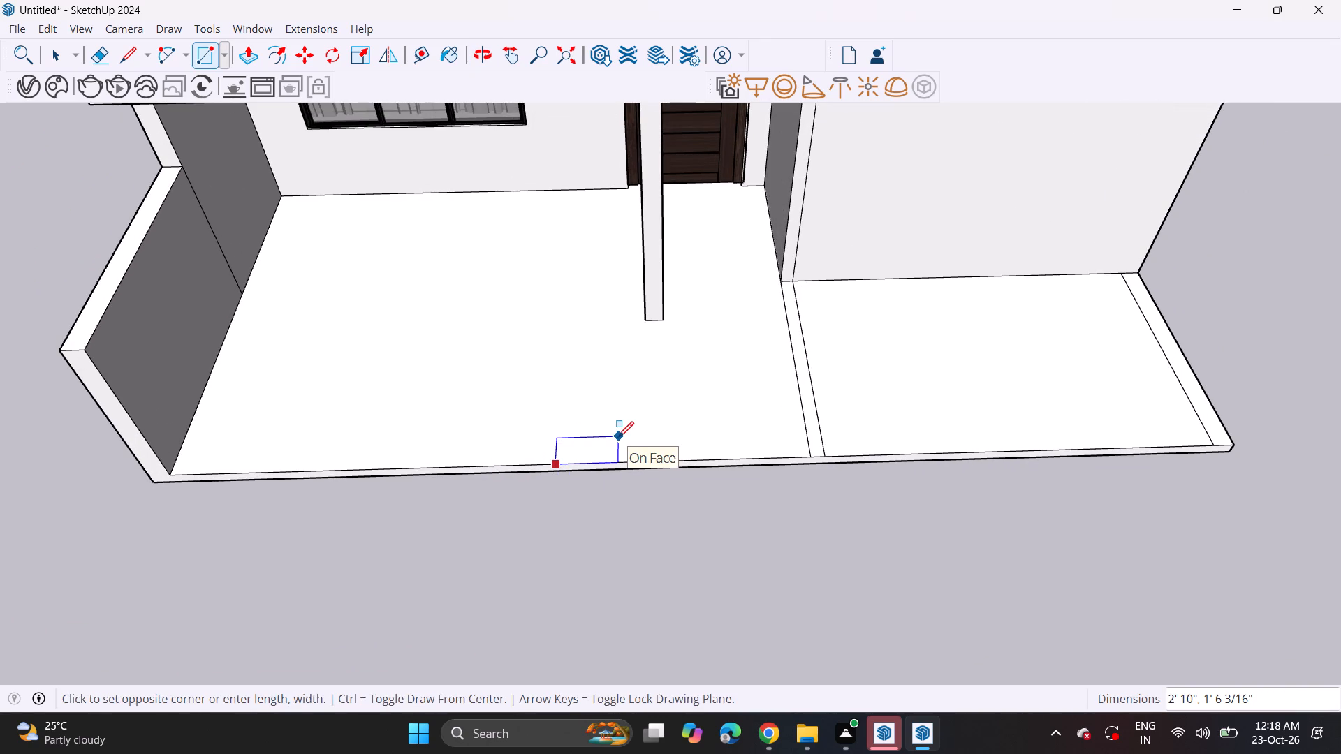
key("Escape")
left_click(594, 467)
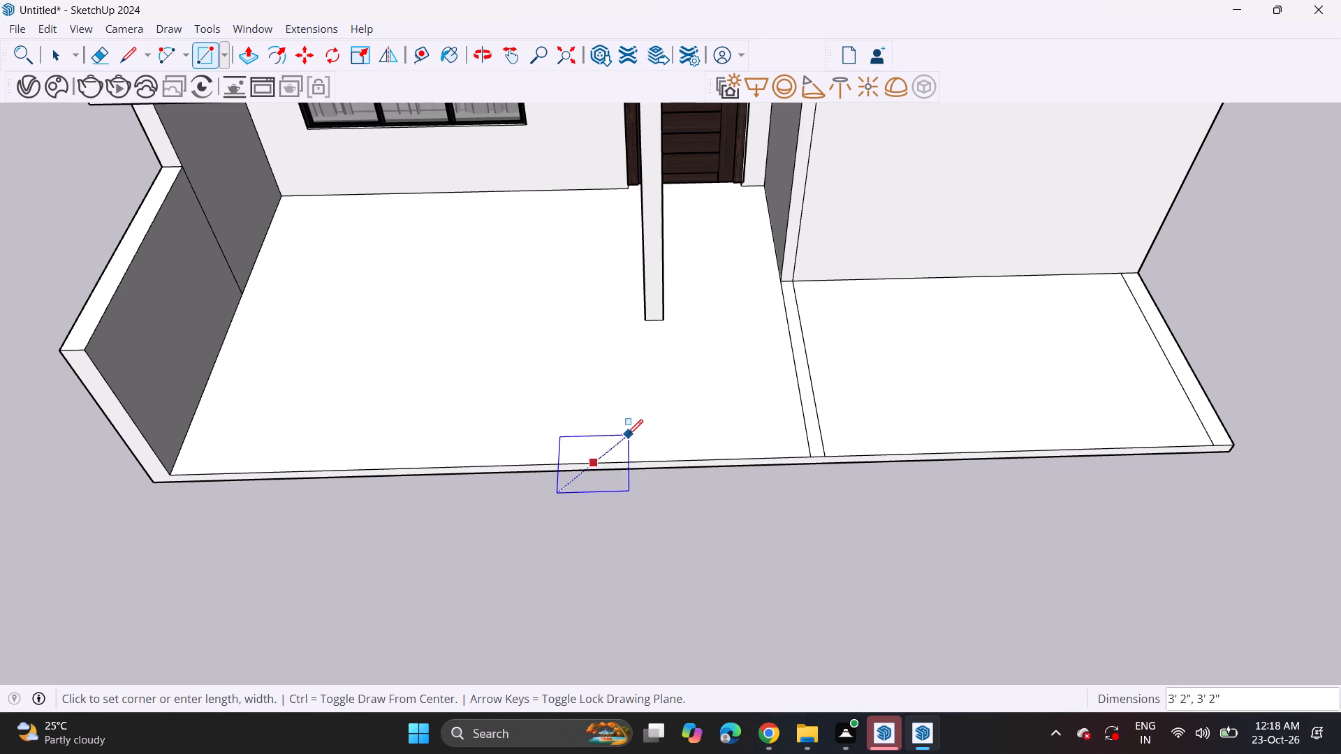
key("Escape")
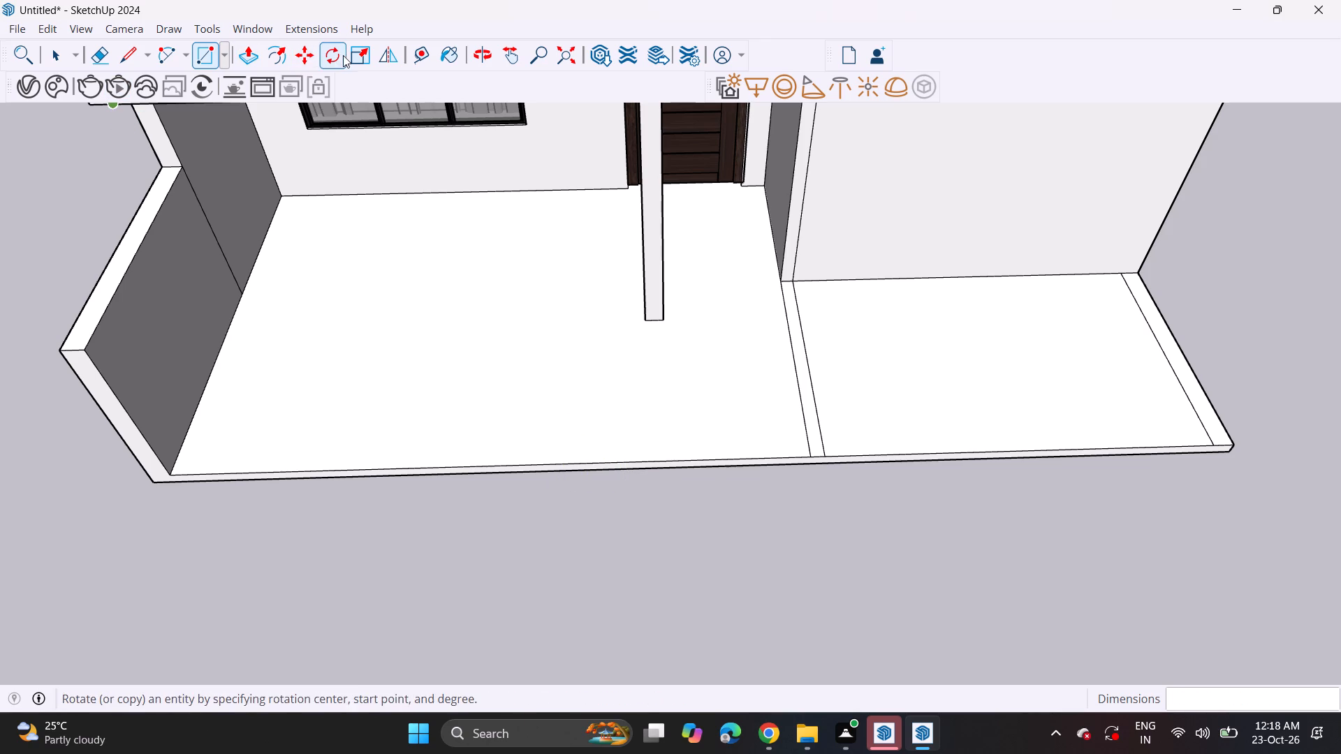
Draw a rectangle about 3' 5" by 1' 6" on the porch slab, along its front edge before the entrance column.
left_click(210, 59)
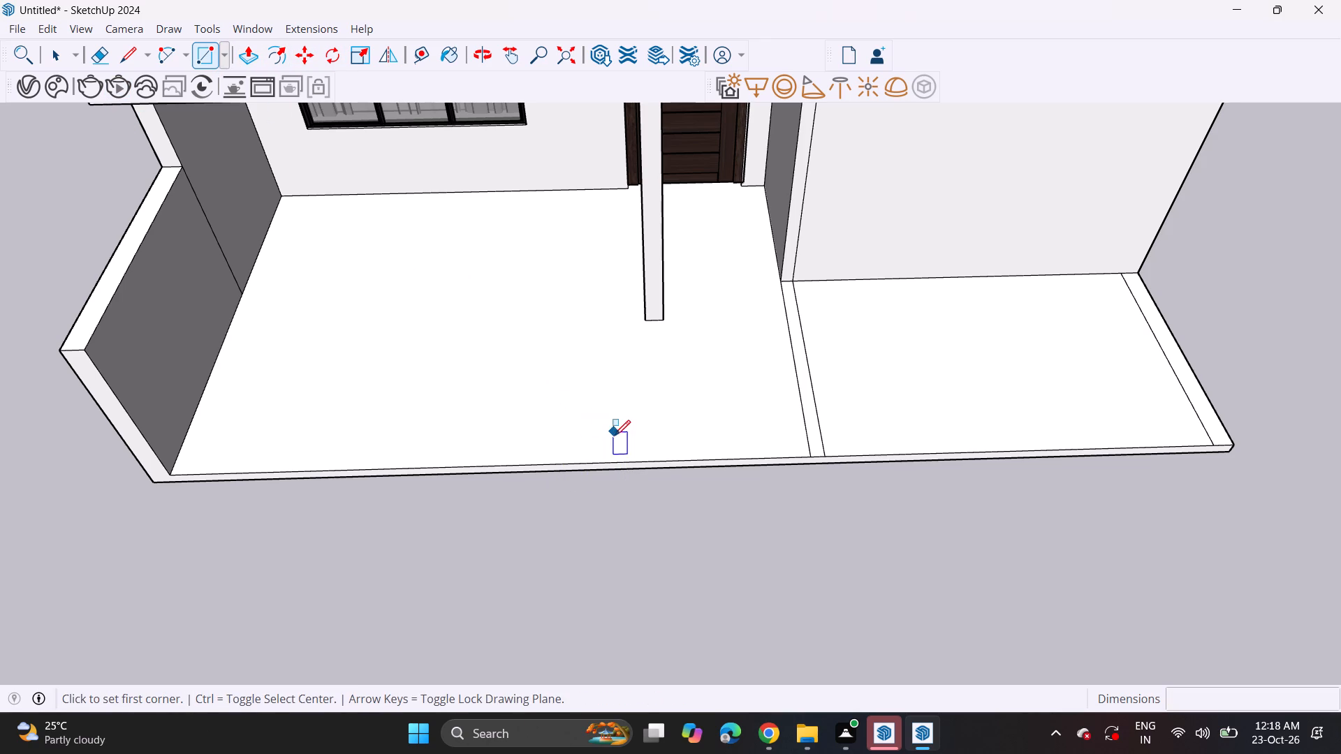
left_click(601, 459)
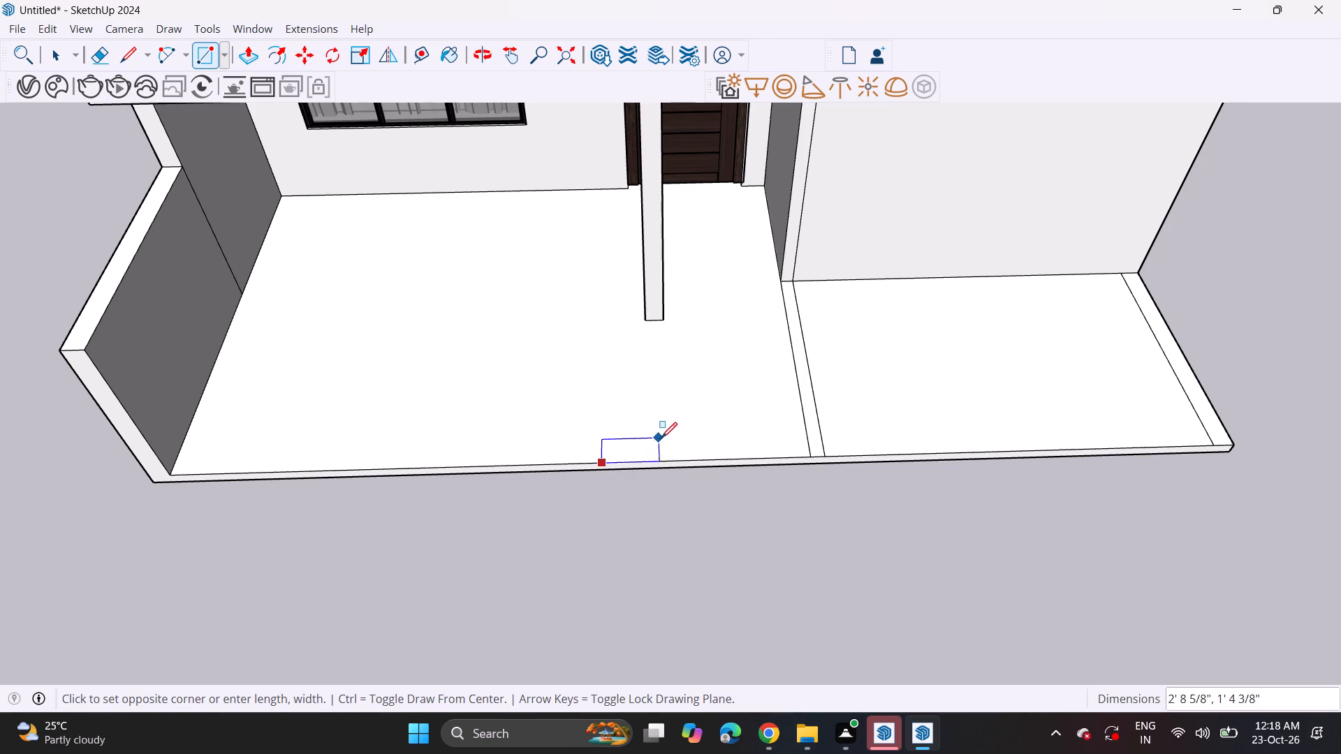
left_click(677, 435)
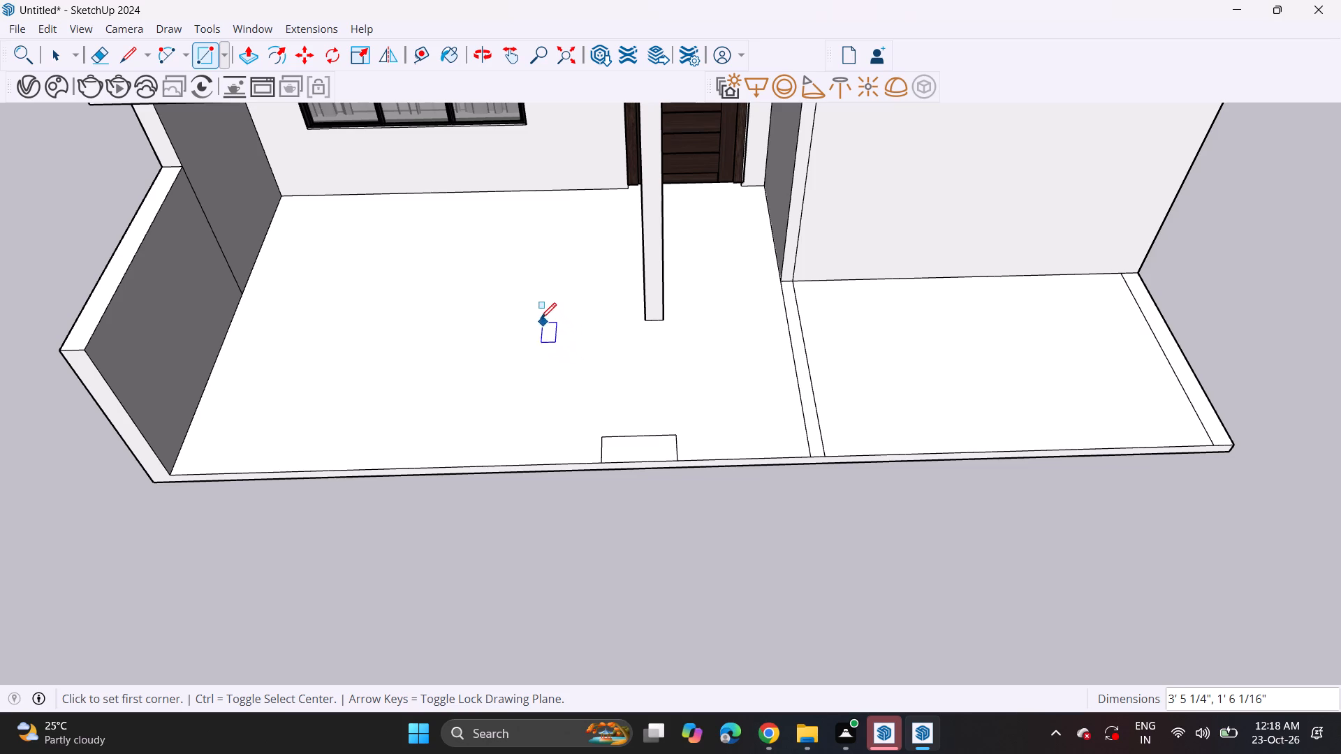
Draw a rectangle about 18' 10" by 1' 9" along the slab's front edge, from the dividing strip's corner to the outer side edge.
middle_click_drag(788, 380, 506, 392)
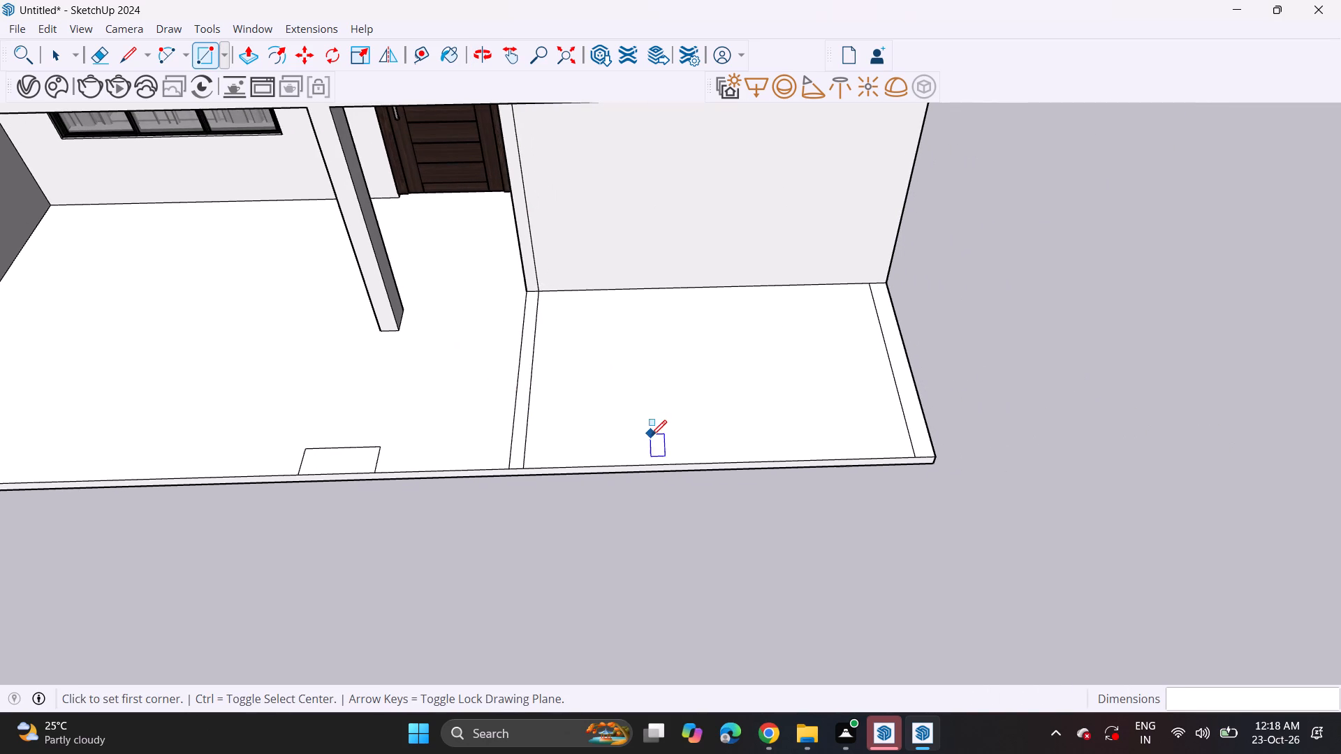
left_click(523, 466)
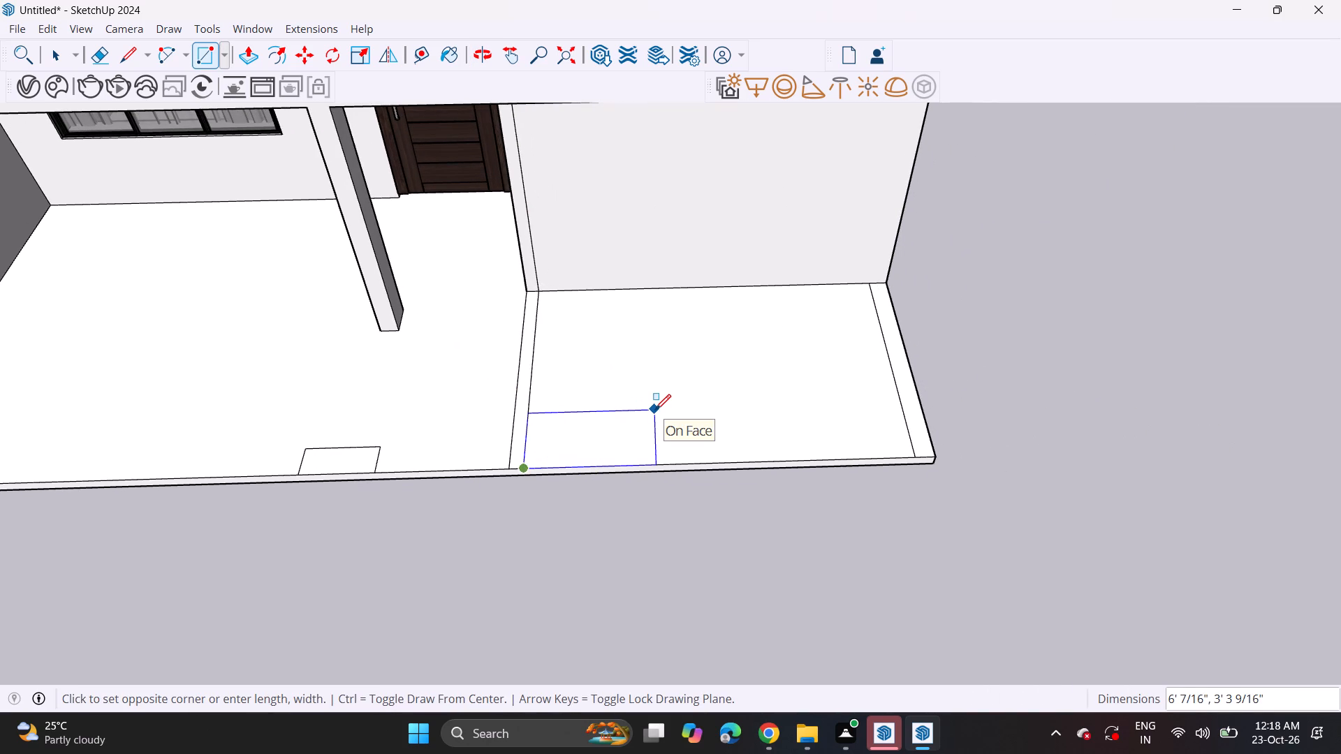
left_click(923, 429)
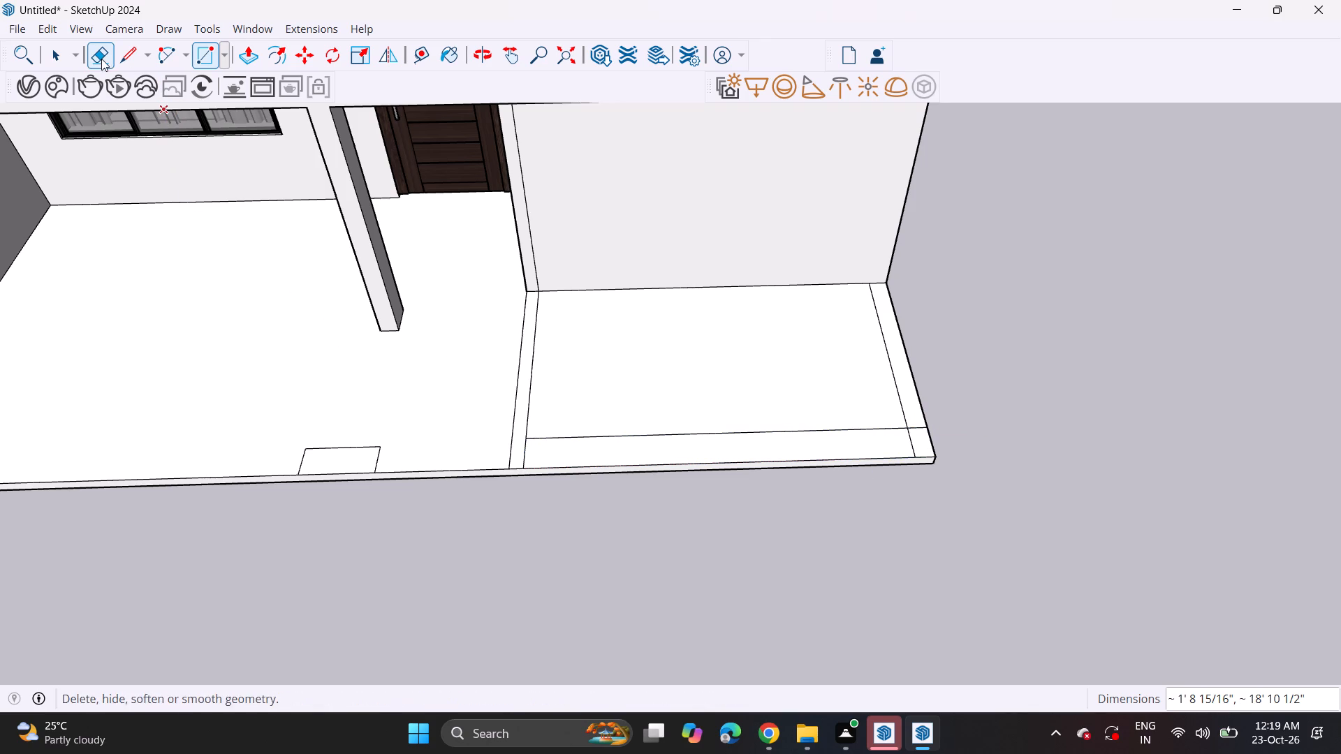
Erase the dividing strip's two lines and the outer side strip's line on the slab behind the long rectangle.
left_click(101, 59)
left_click_drag(544, 371, 454, 367)
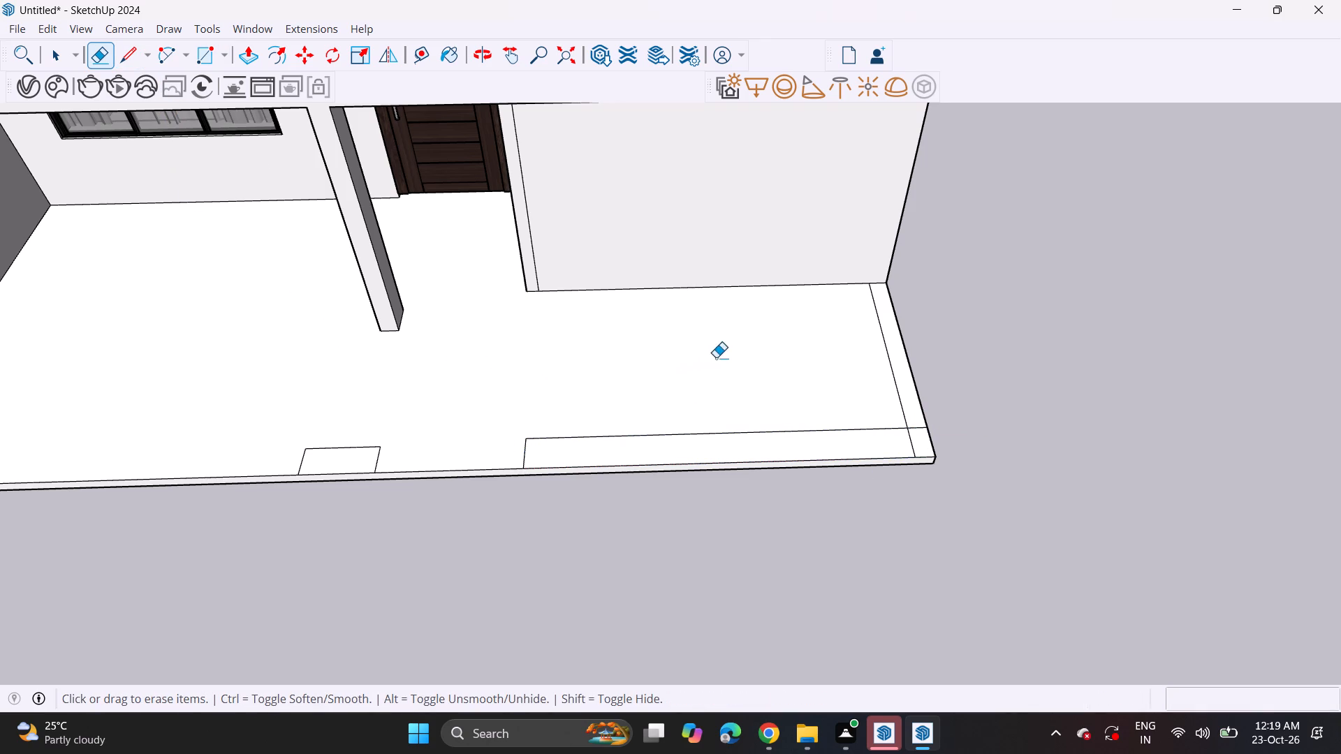
left_click_drag(889, 348, 880, 353)
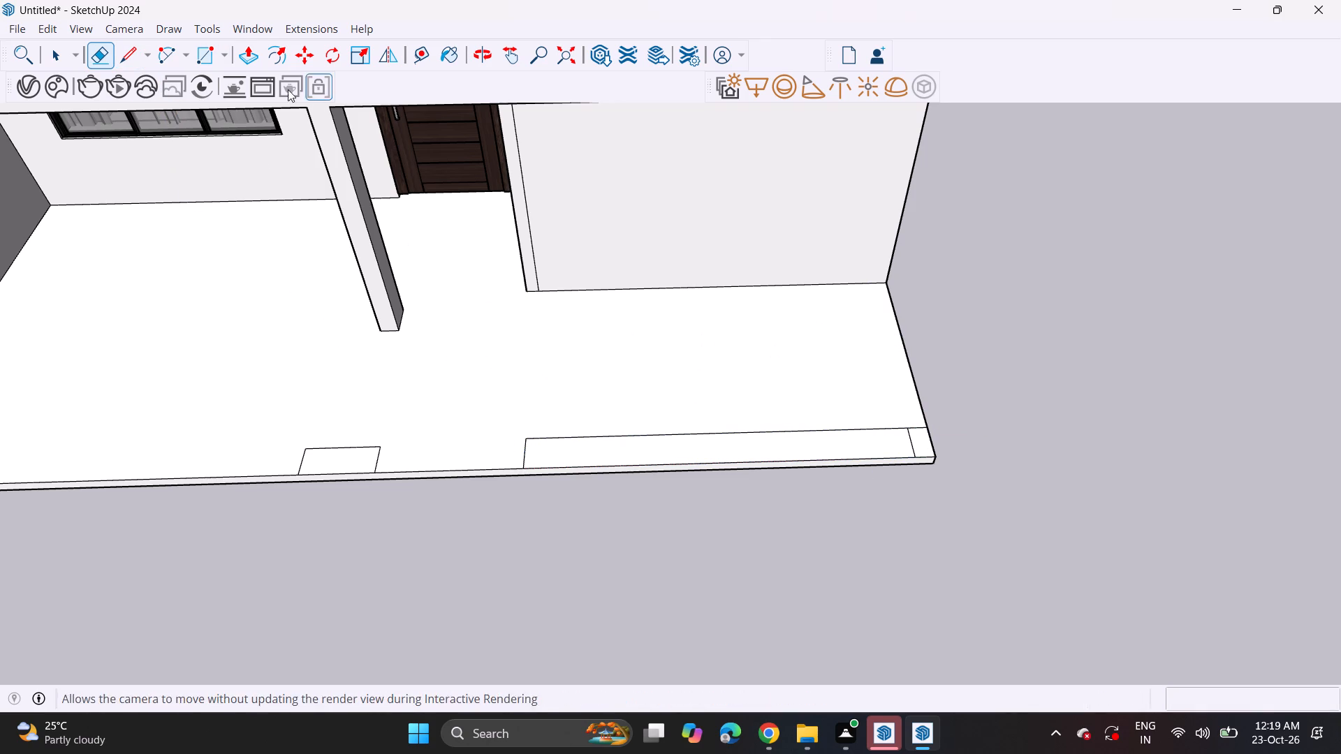
Raise the long front rectangle 8' 7/16" as a boundary wall, level with the top of the existing side wall.
left_click(241, 51)
left_click(552, 460)
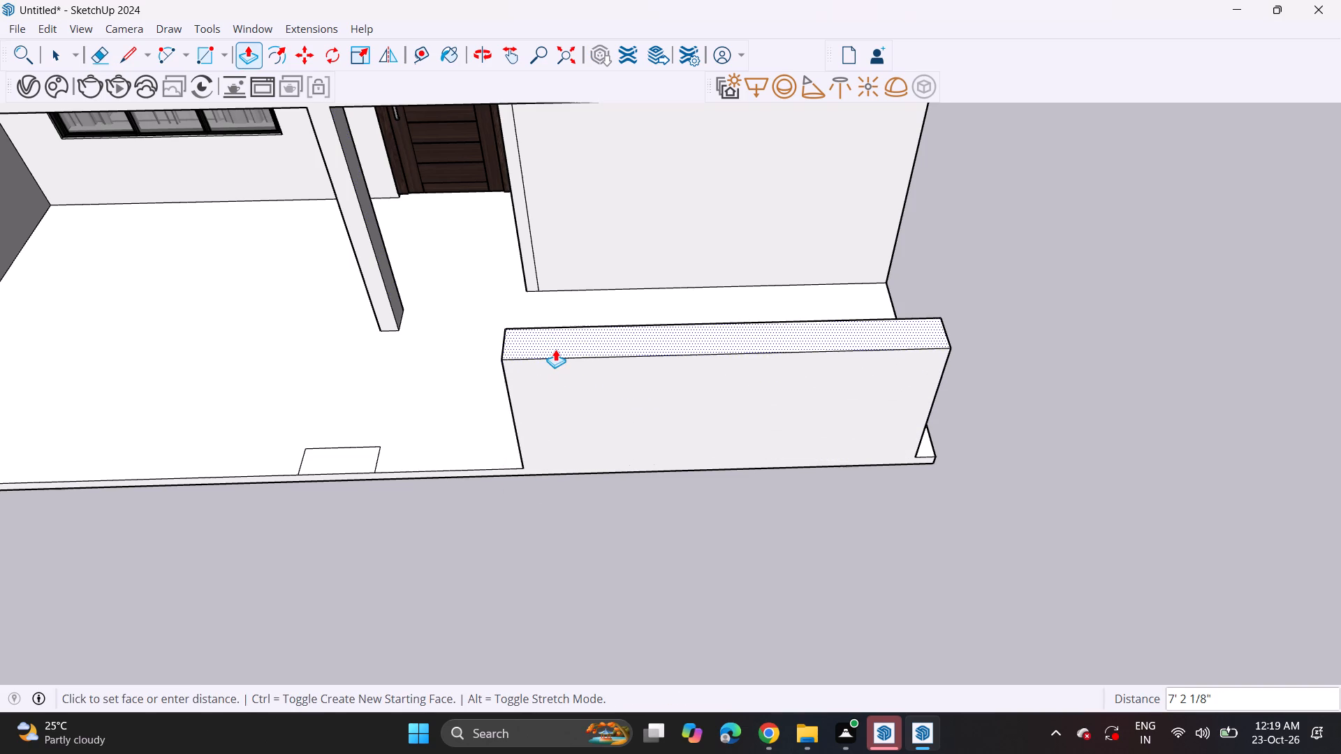
scroll(555, 349, "down", 4)
middle_click_drag(551, 375, 567, 173)
scroll(566, 179, "up", 1)
middle_click_drag(87, 378, 228, 385, "shift")
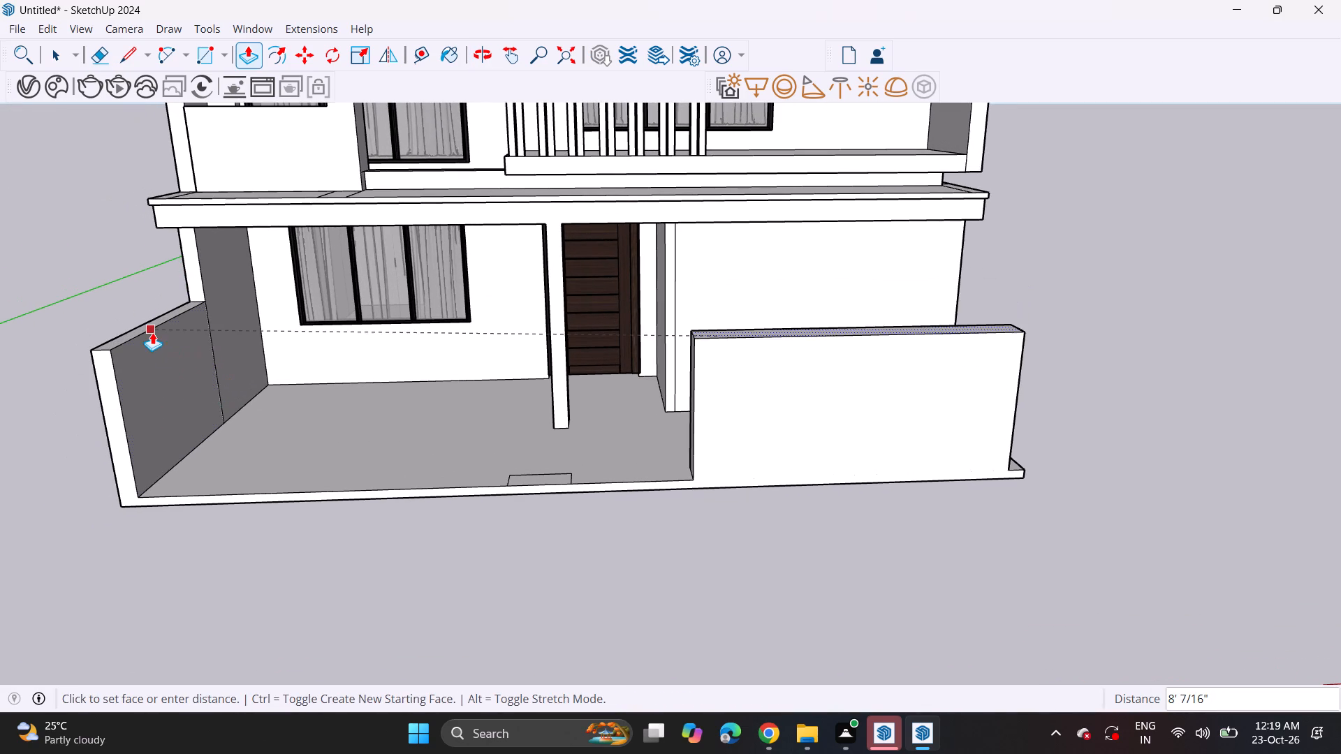
left_click(152, 332)
Raise the leftover corner patch at the outer end of the front boundary wall by the same height.
middle_click_drag(877, 457, 354, 445)
scroll(569, 535, "up", 1)
double_click(560, 545)
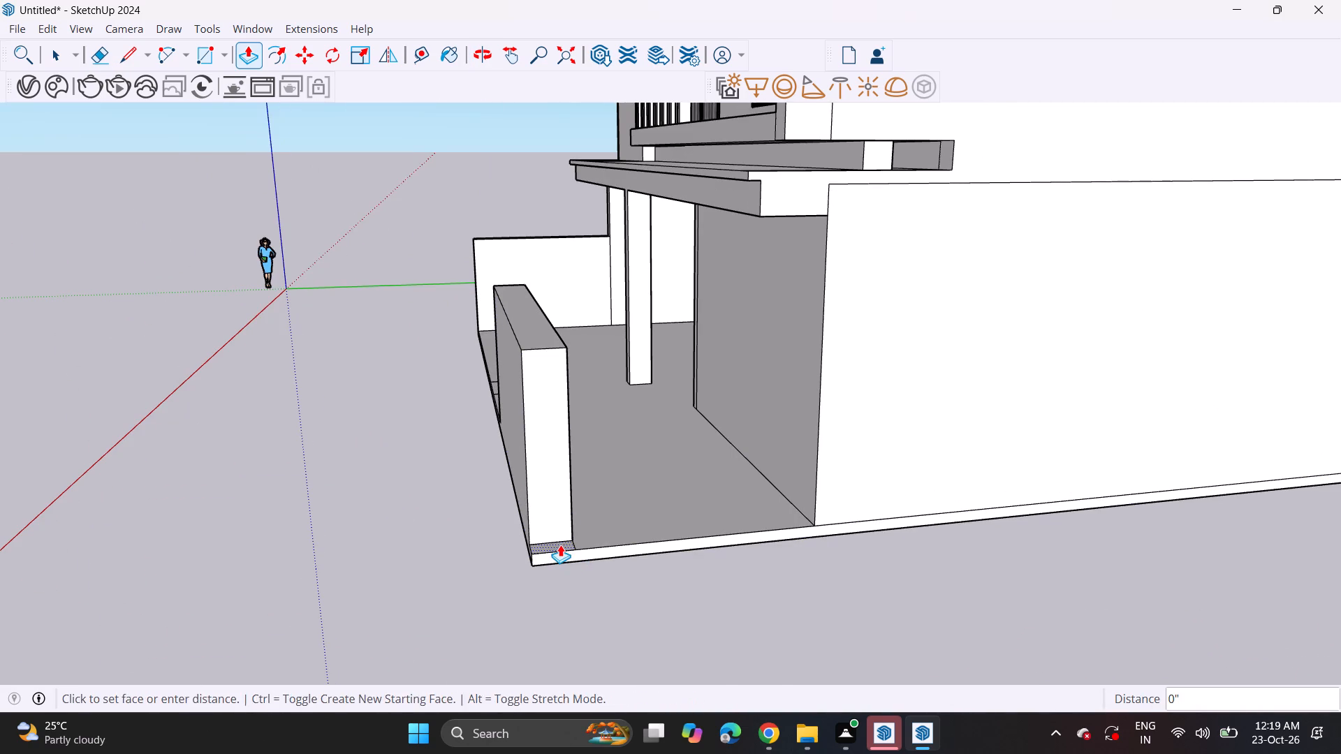
Extend the raised corner's inner face back to the house wall to form the second side boundary wall.
middle_click_drag(572, 501, 276, 572)
scroll(338, 498, "up", 1)
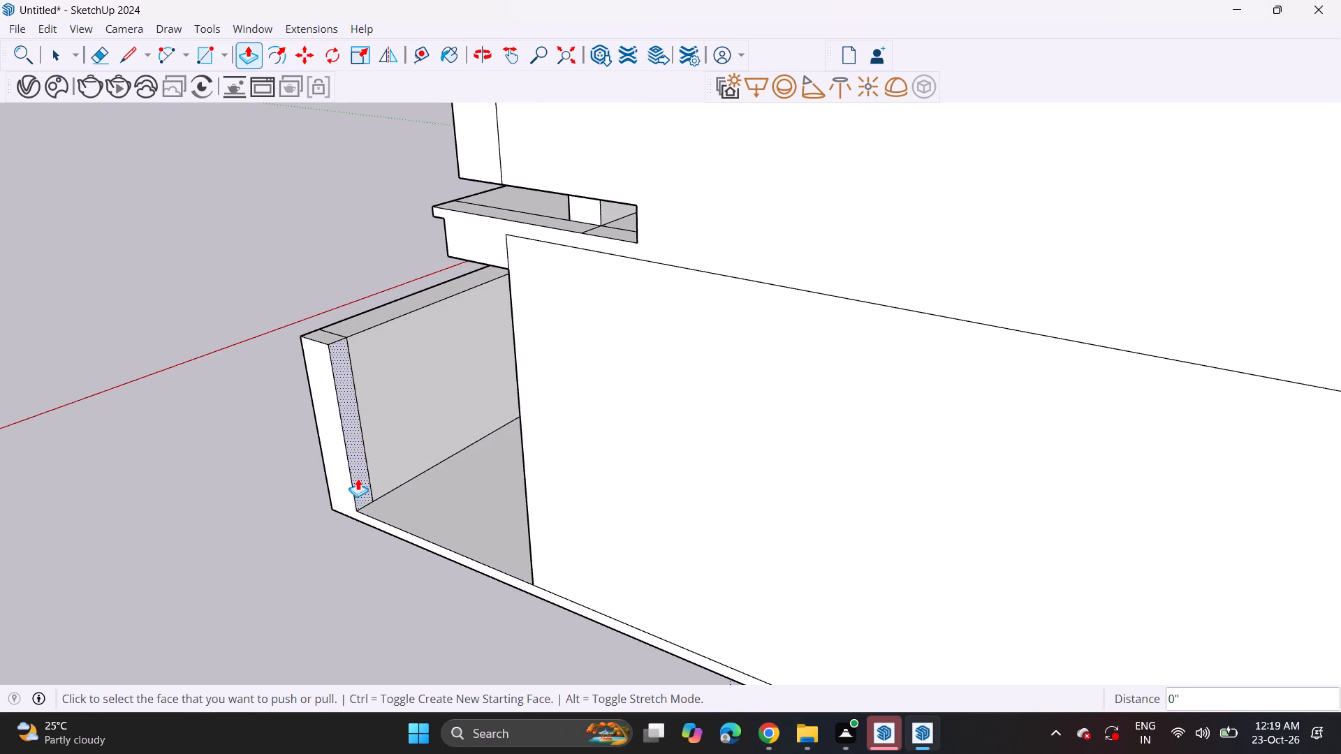
left_click(358, 478)
left_click(529, 570)
Raise the small rectangle on the slab's front edge 8' 7/16" as a pillar level with the front boundary wall.
scroll(274, 496, "up", 1)
middle_click_drag(274, 496, 509, 415)
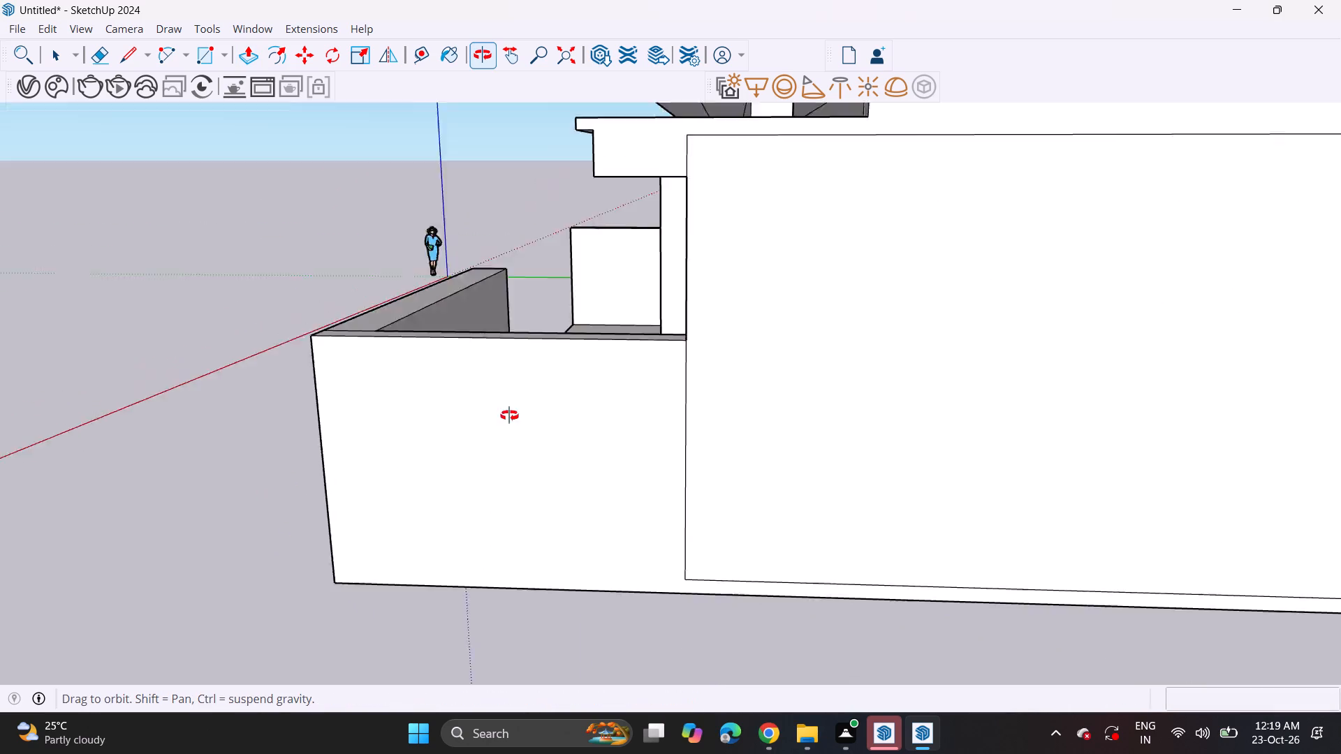
middle_click_drag(509, 415, 960, 391)
scroll(400, 473, "down", 6)
middle_click_drag(325, 489, 588, 379)
scroll(582, 380, "up", 1)
scroll(486, 399, "down", 6)
middle_click_drag(472, 406, 618, 444, "shift")
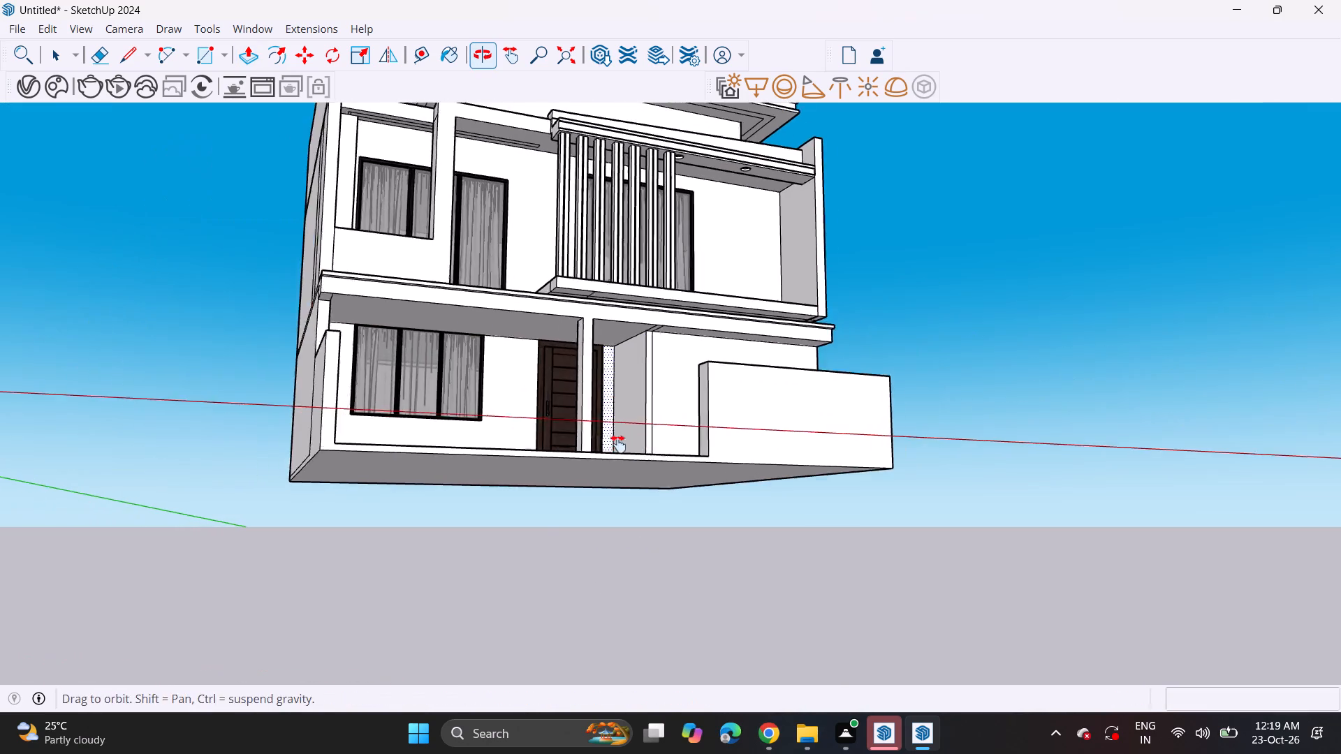
middle_click_drag(618, 444, 625, 445, "shift")
middle_click_drag(613, 447, 431, 573)
scroll(488, 438, "down", 4)
middle_click_drag(483, 453, 518, 509, "shift")
middle_click_drag(531, 513, 565, 491)
scroll(567, 553, "up", 5)
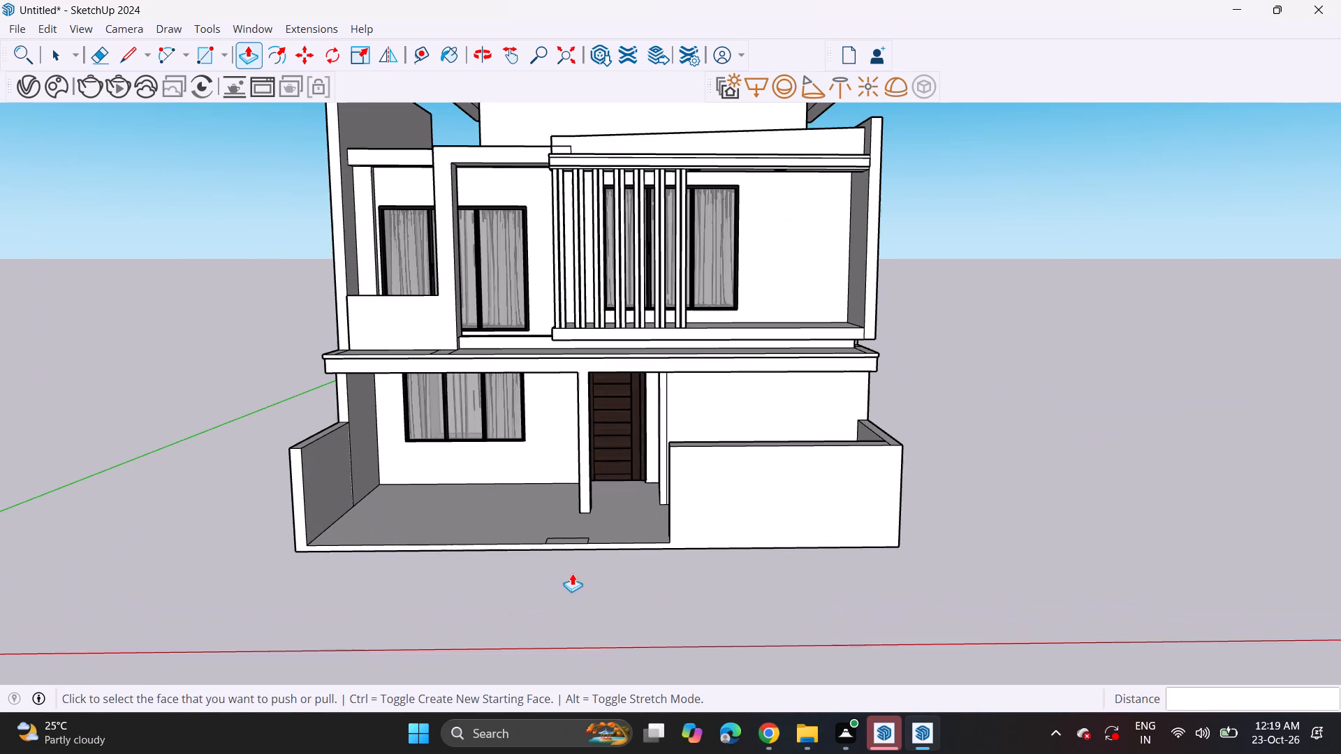
left_click(576, 540)
left_click(670, 445)
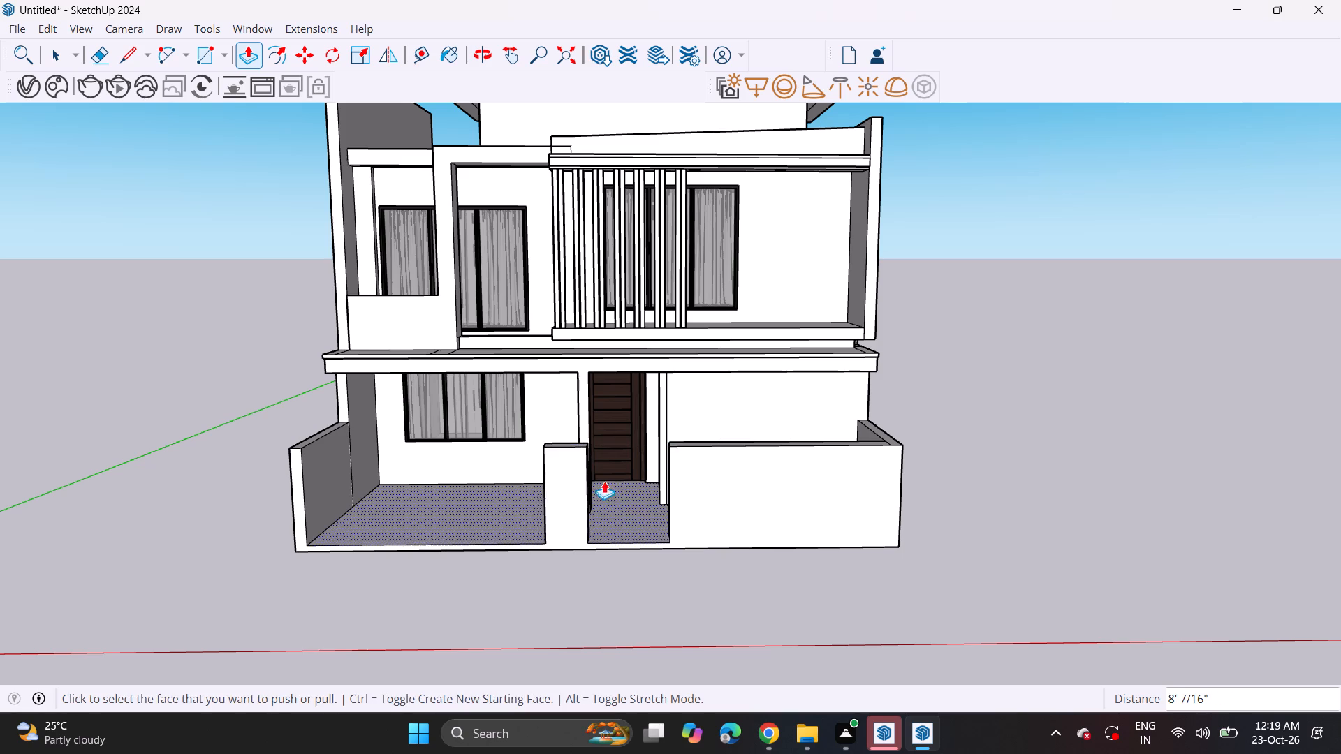
Draw a line along the base of the front boundary wall, from its gate-opening end to its outer corner.
middle_click_drag(608, 514, 457, 480, "shift")
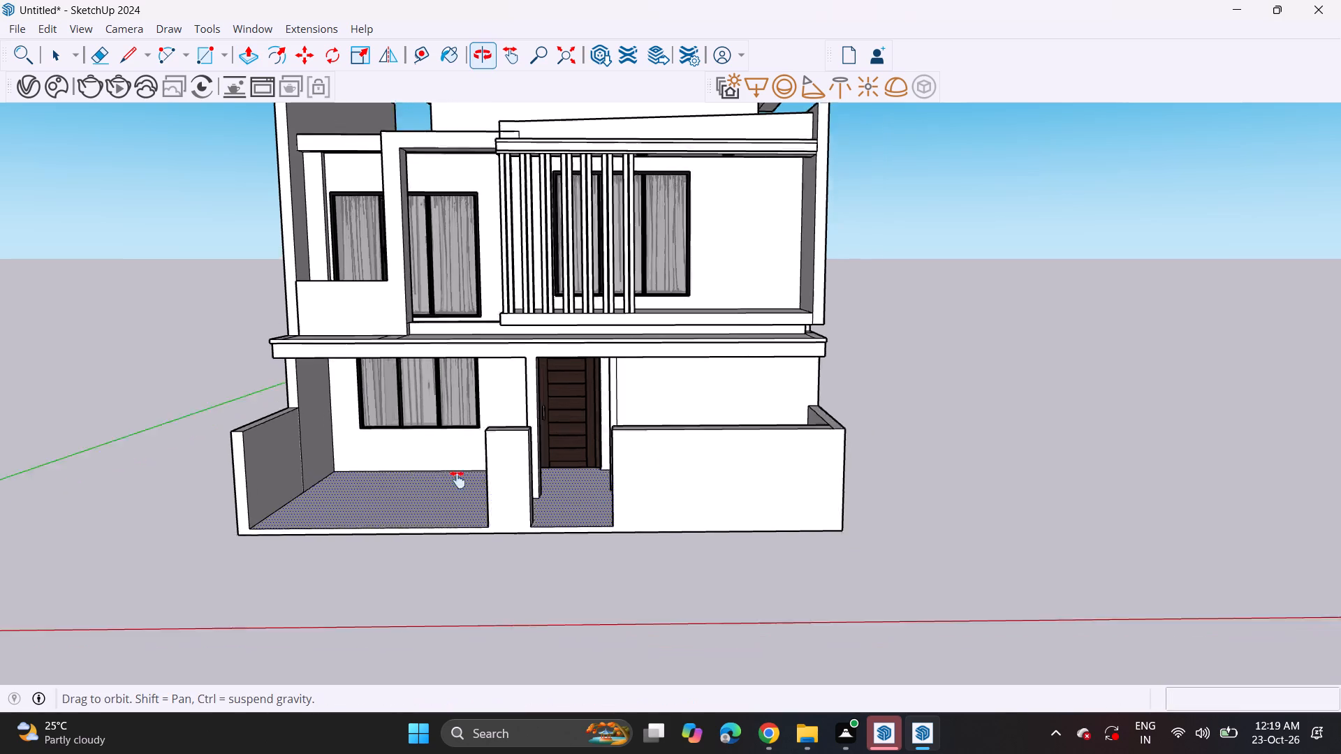
middle_click_drag(457, 480, 389, 490, "shift")
left_click(123, 52)
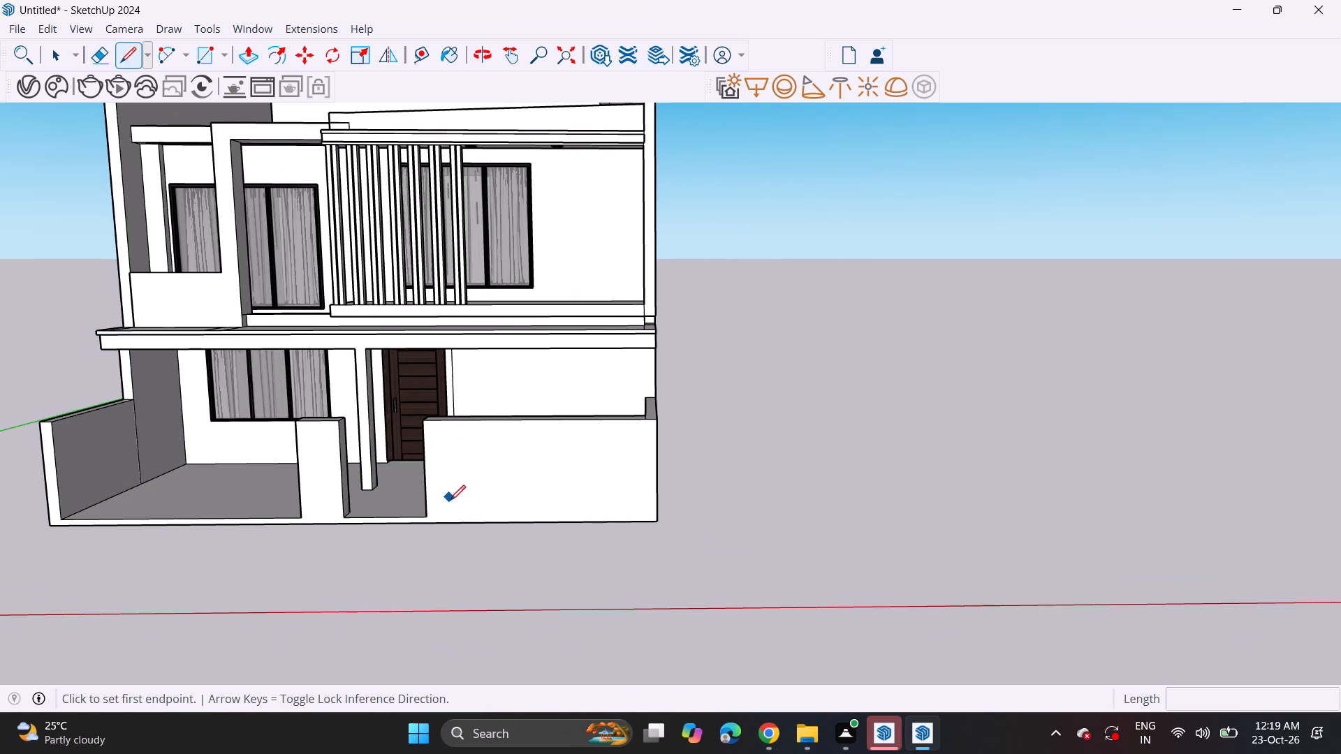
left_click(430, 517)
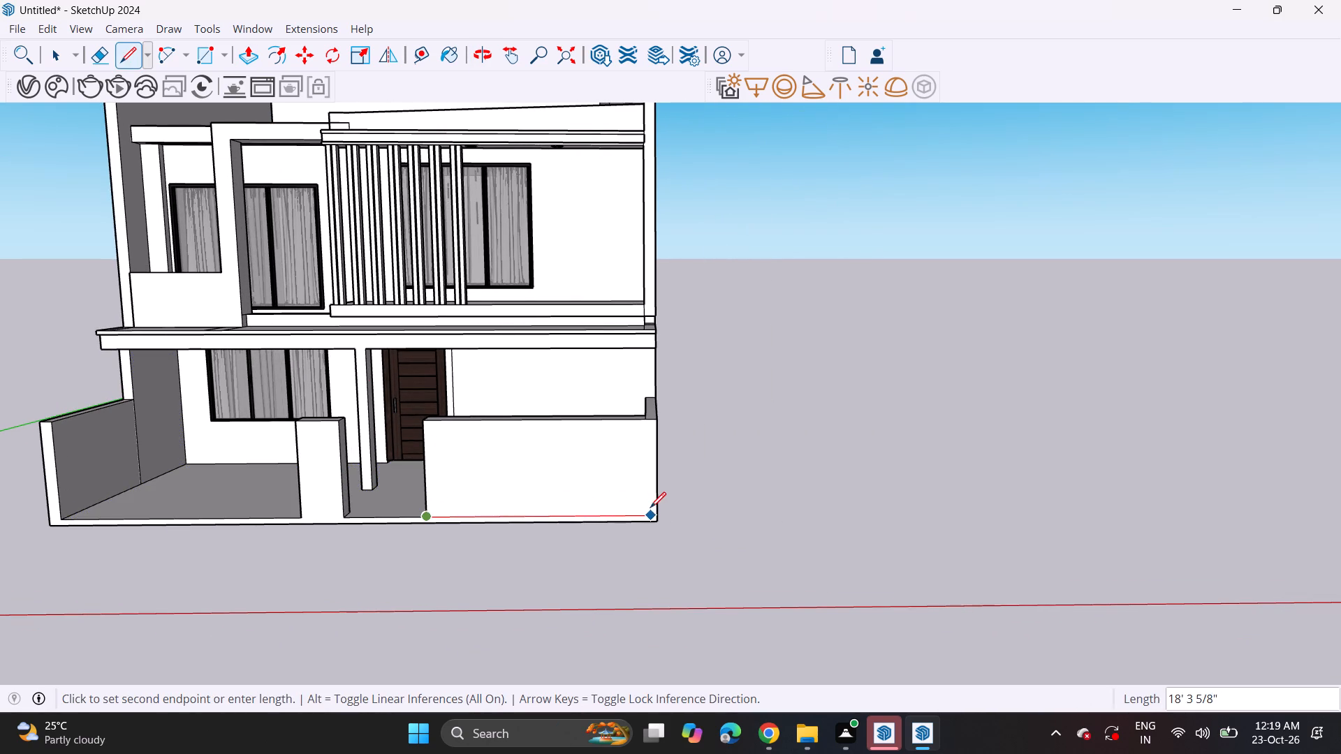
left_click(655, 509)
middle_click_drag(411, 501, 543, 500, "shift")
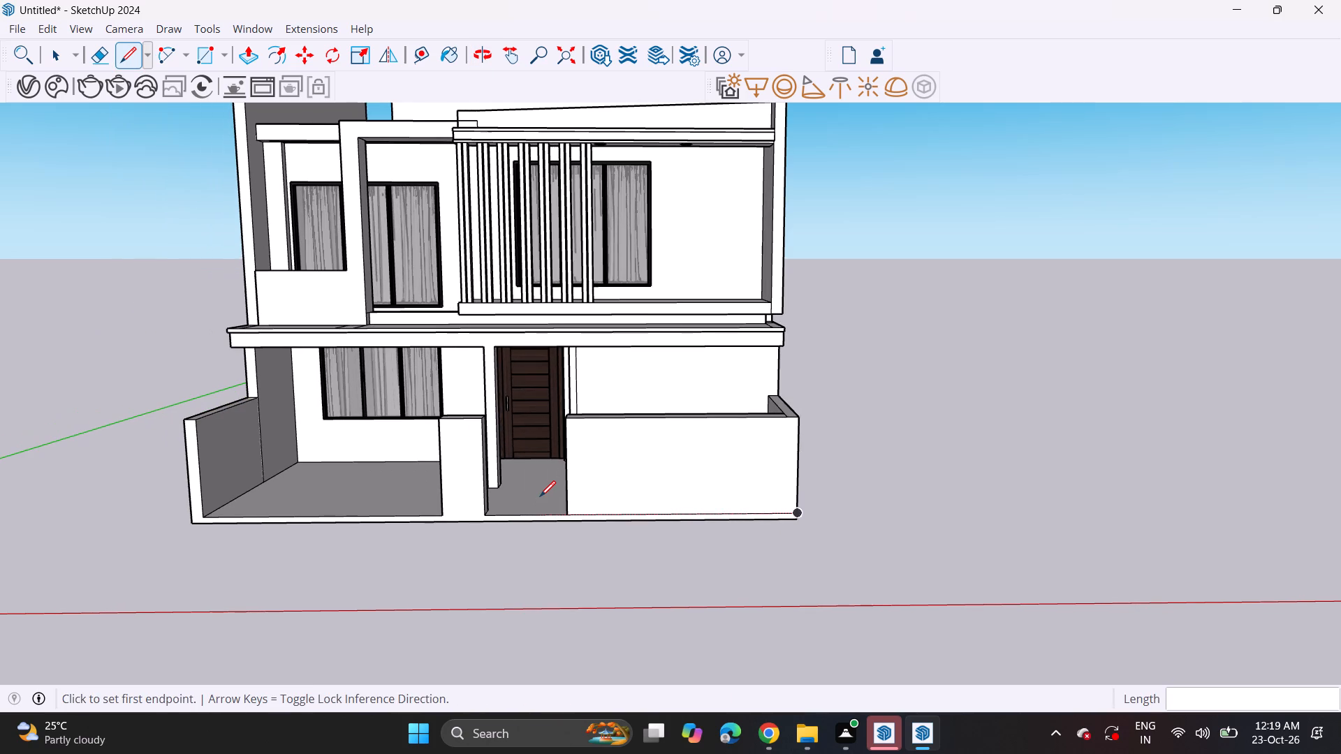
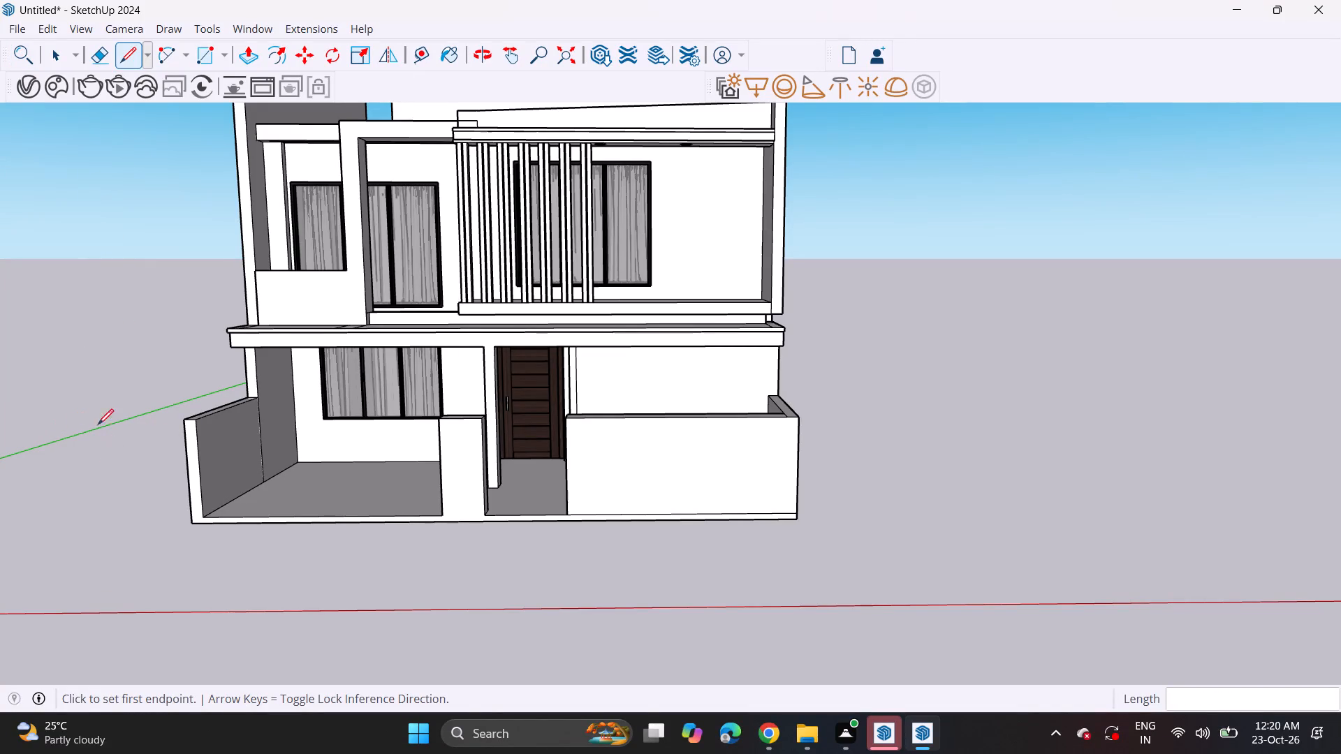
Import the 2016 Honda Civic LX Sedan (1) model from Downloads and place it on the forecourt floor in front of the ground-floor window.
left_click(14, 30)
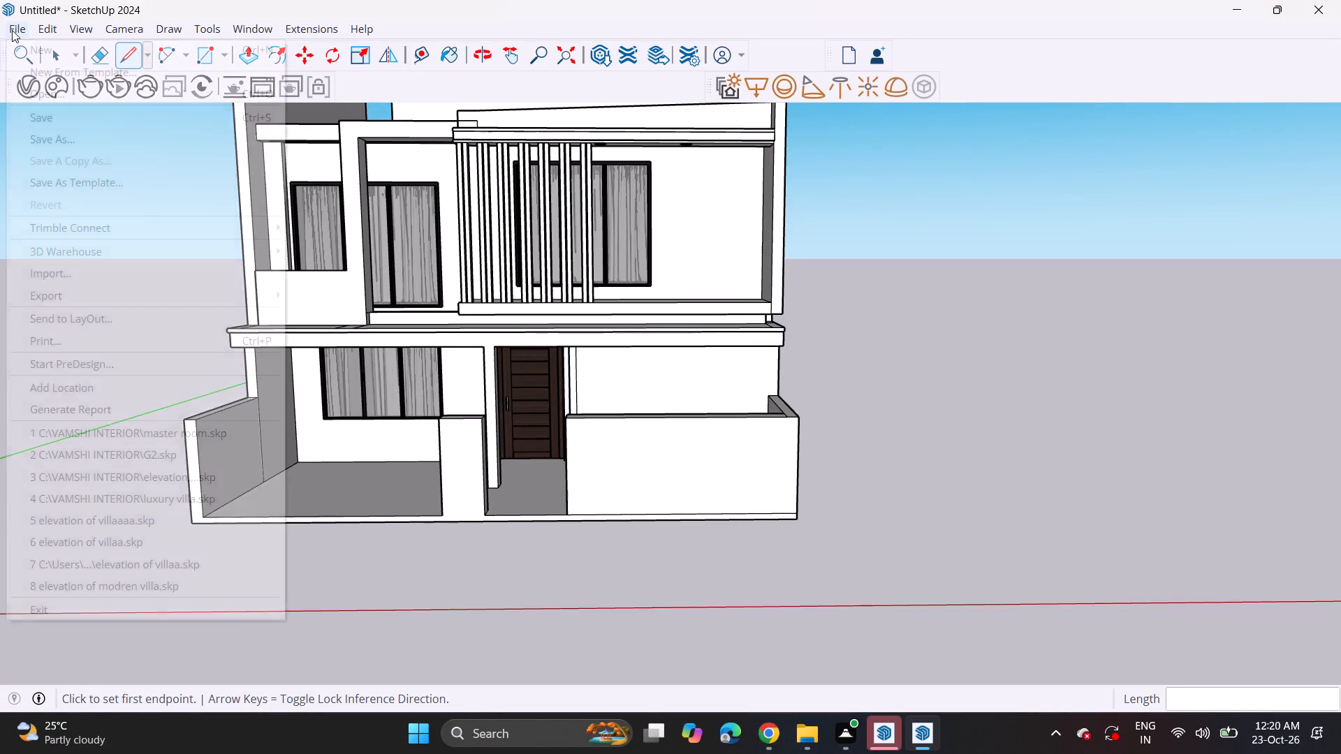
left_click(82, 272)
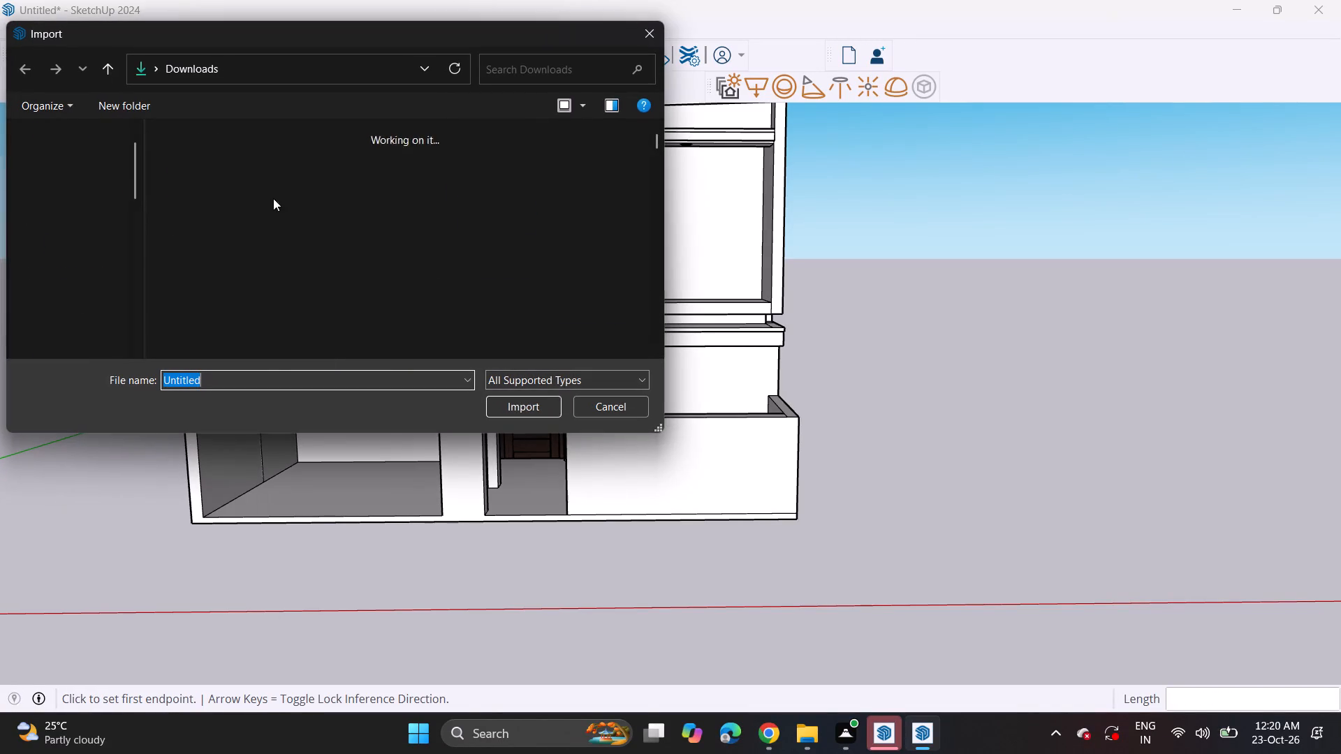
scroll(360, 212, "down", 4)
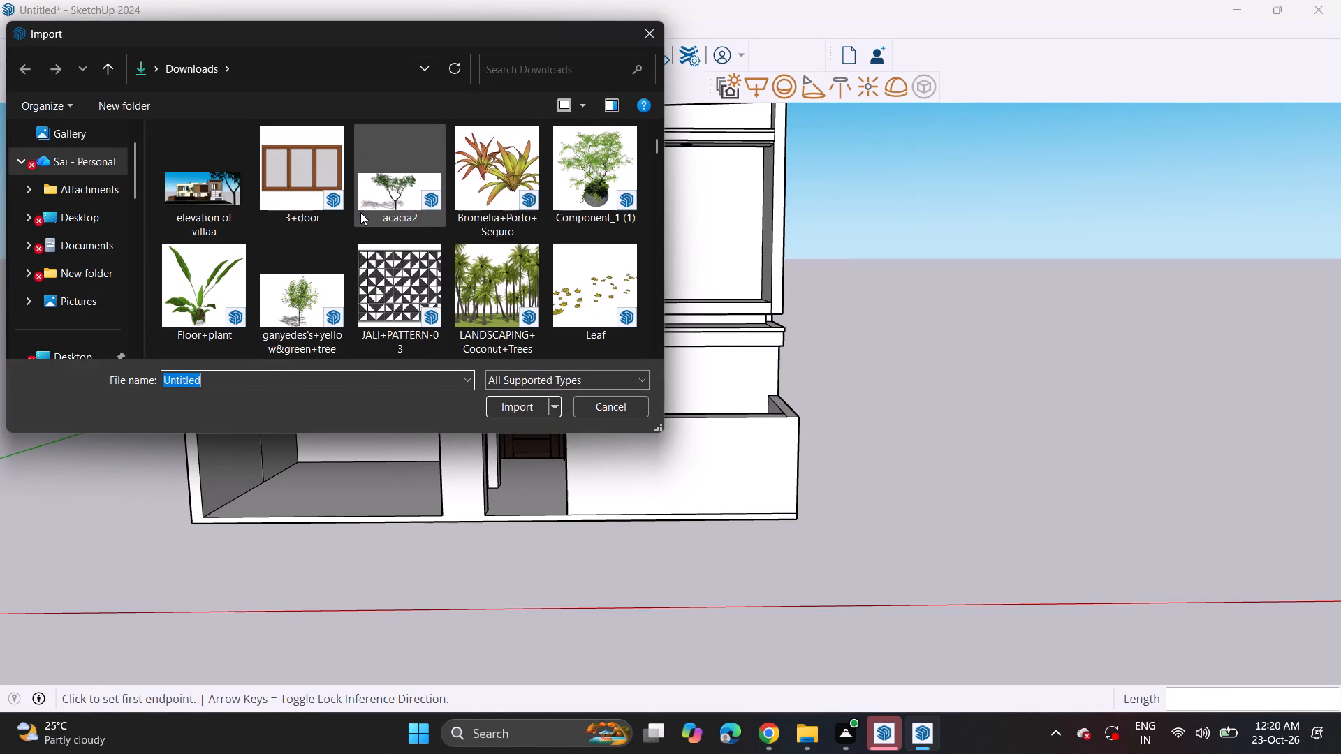
scroll(450, 195, "down", 5)
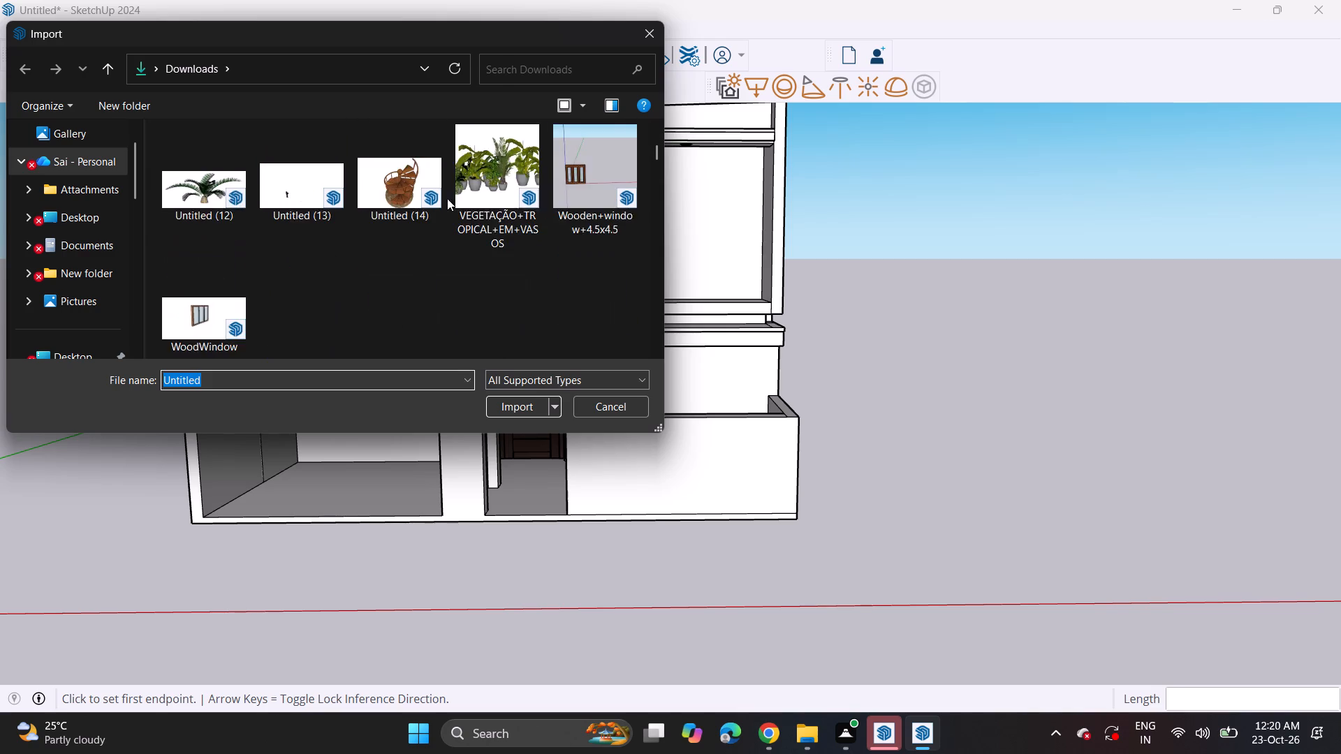
scroll(445, 201, "down", 15)
scroll(443, 203, "up", 4)
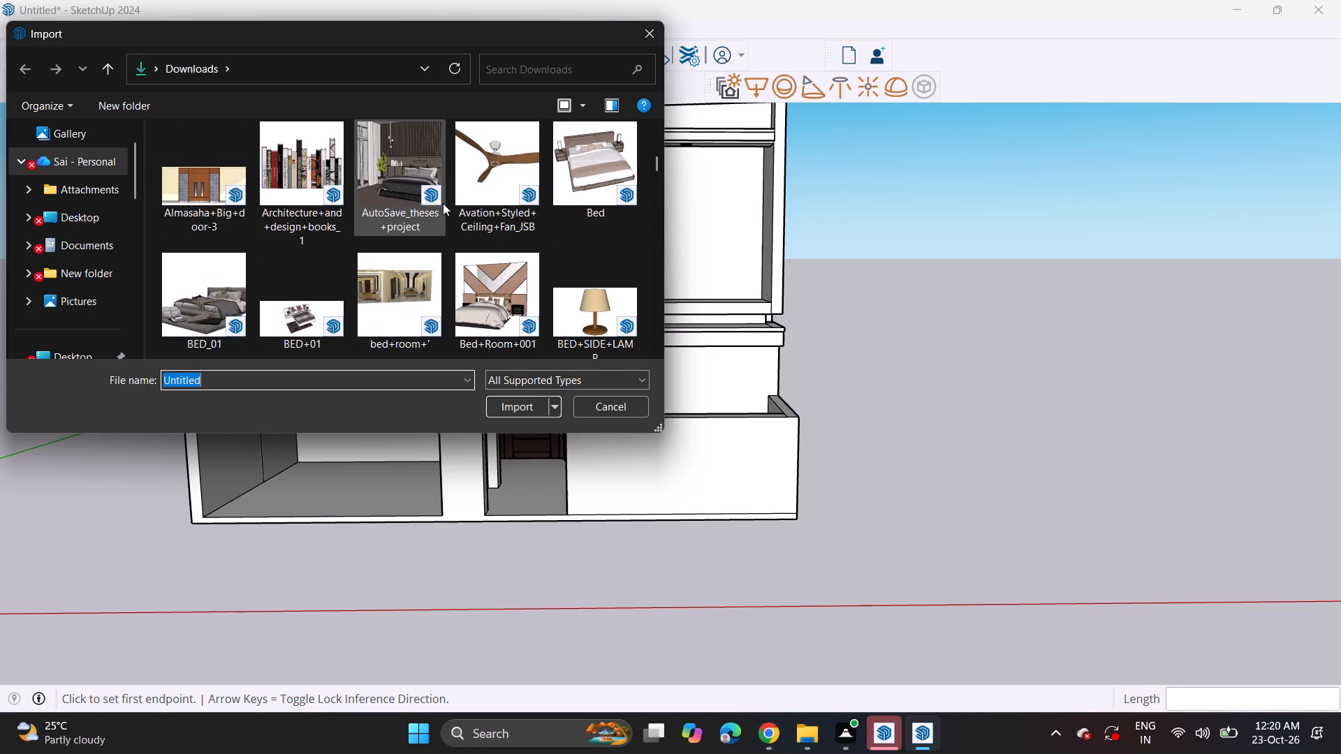
scroll(443, 203, "up", 2)
left_click(420, 260)
left_click(513, 279)
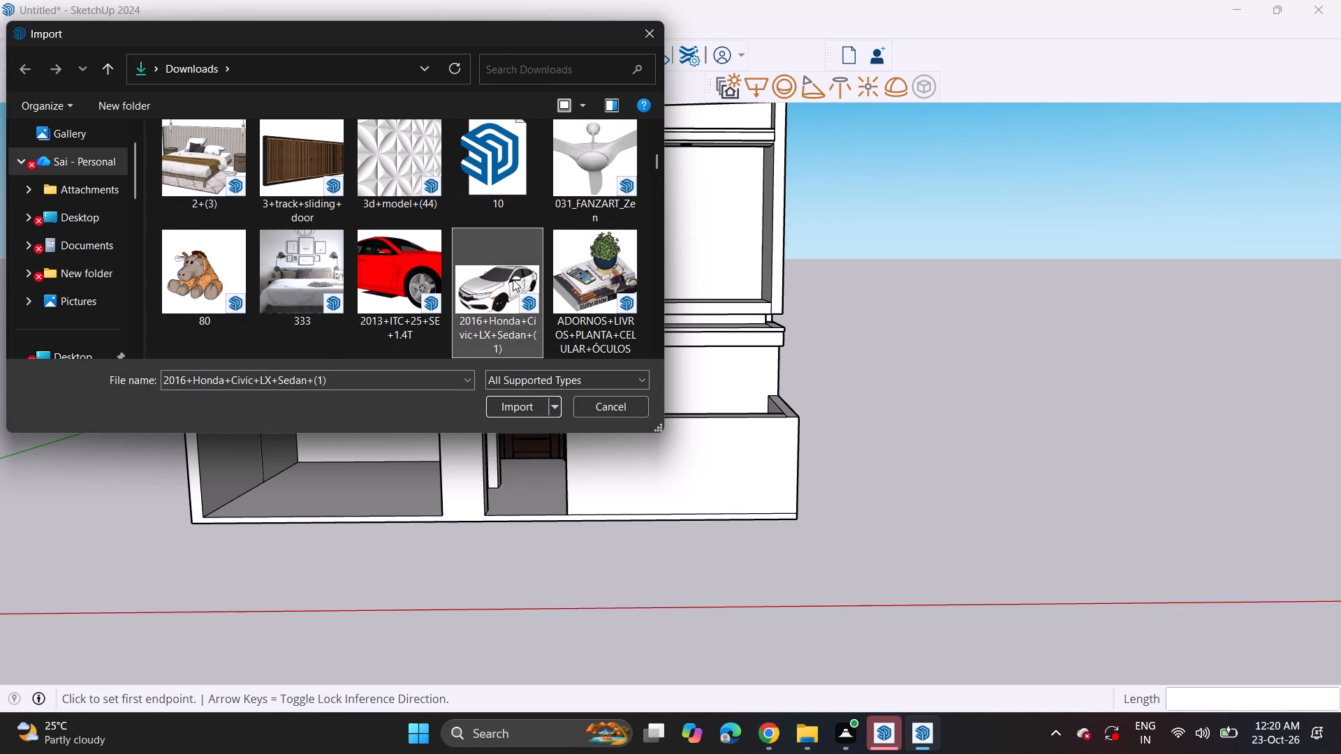
left_click(527, 404)
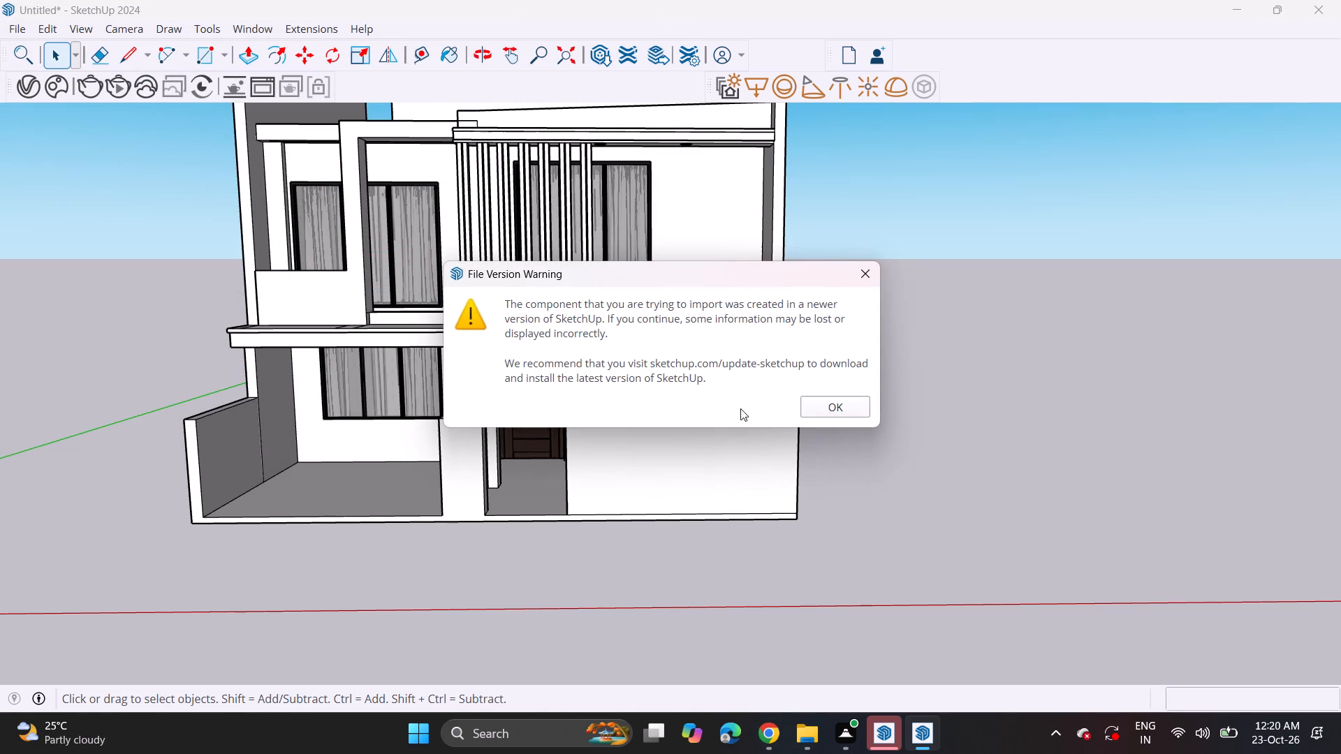
left_click(827, 404)
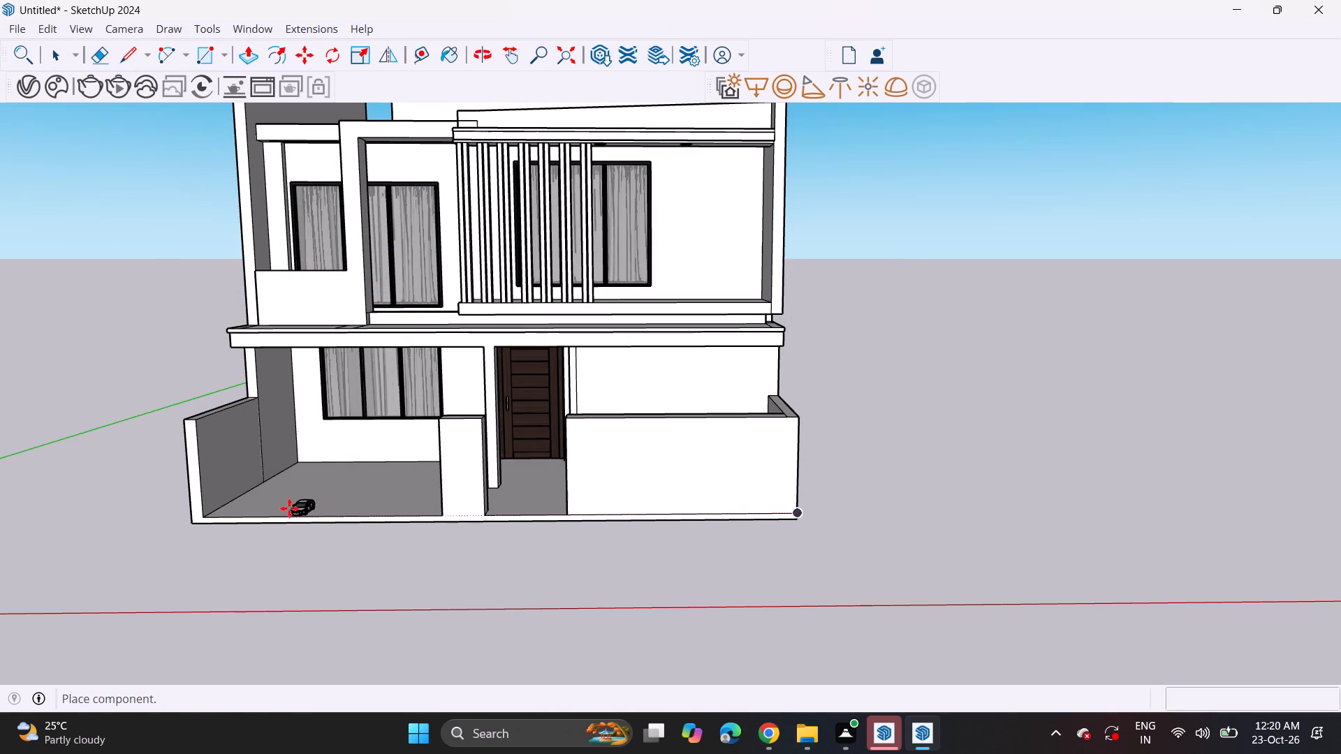
left_click(293, 494)
Scale the car up uniformly until it fills most of the parking bay between the side boundary wall and the gate pillar.
middle_click_drag(344, 464, 335, 563)
scroll(316, 483, "up", 4)
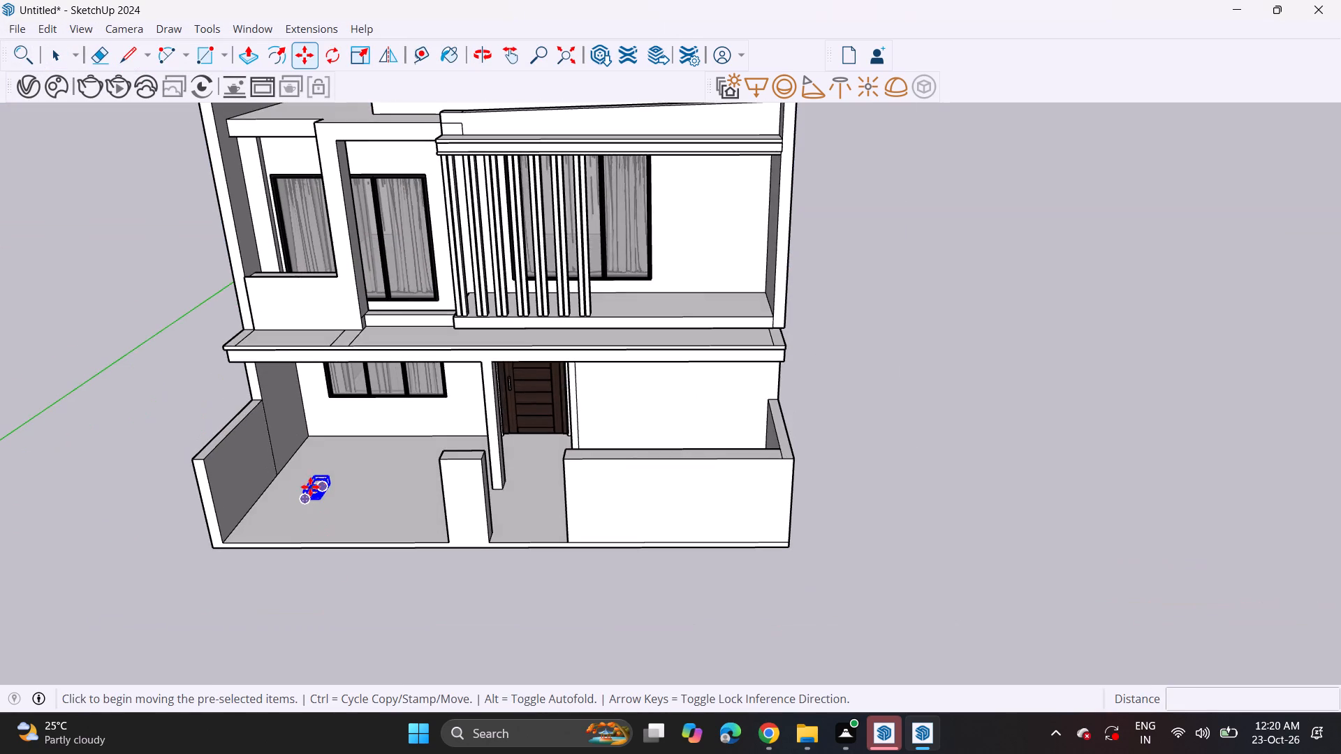
scroll(310, 487, "up", 14)
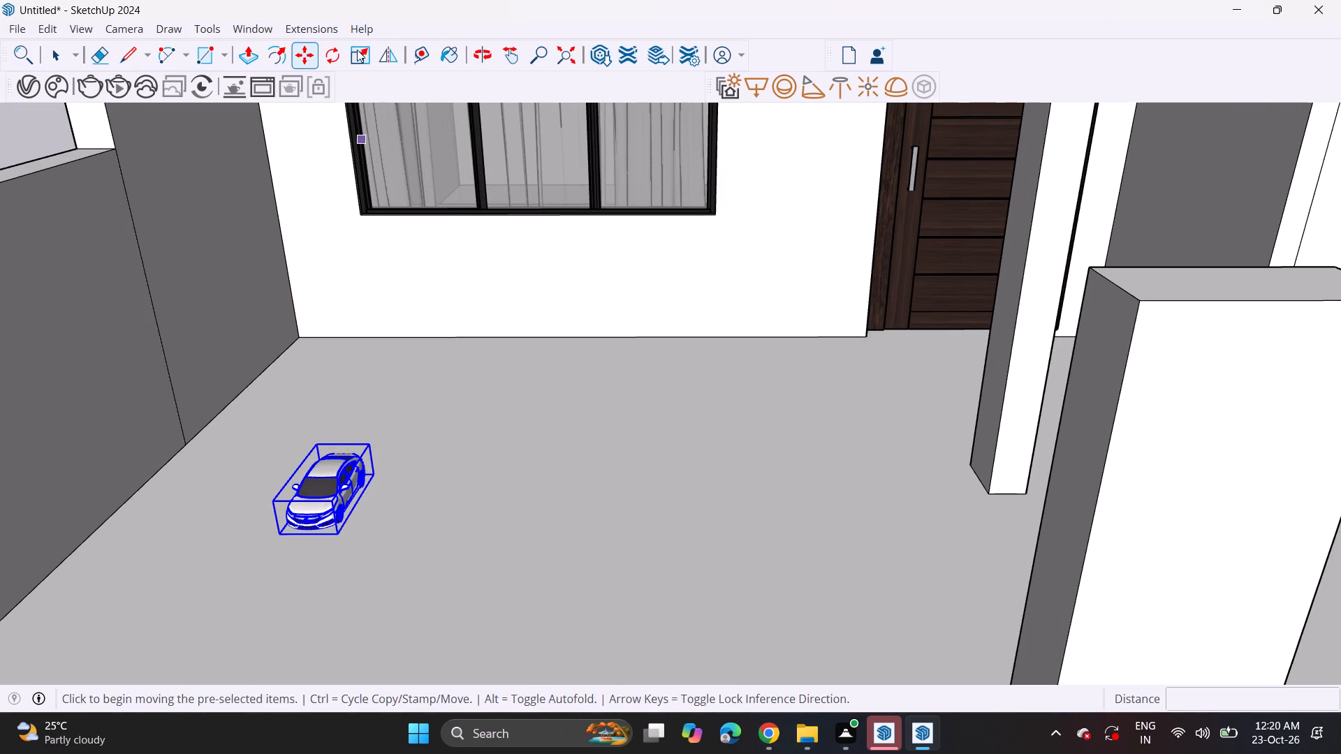
left_click(349, 55)
left_click(374, 440)
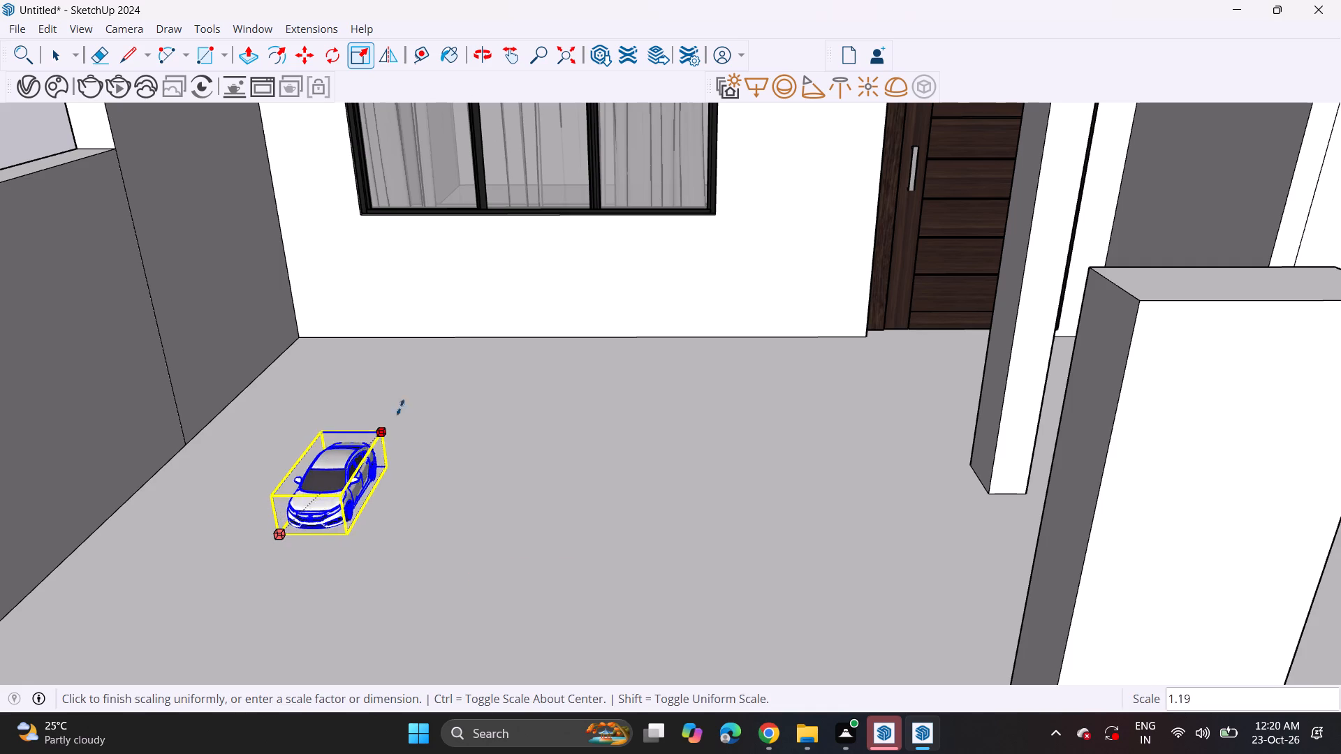
left_click(719, 228)
scroll(628, 304, "down", 6)
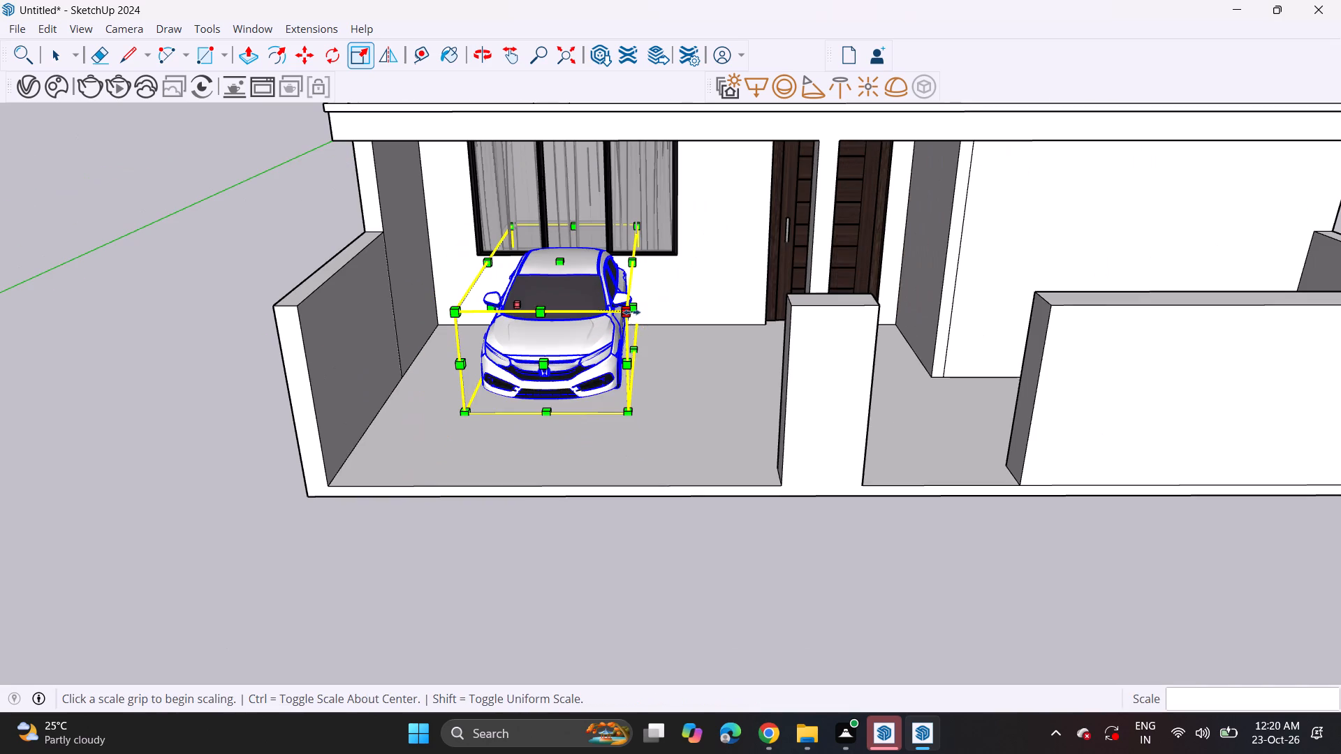
left_click(631, 311)
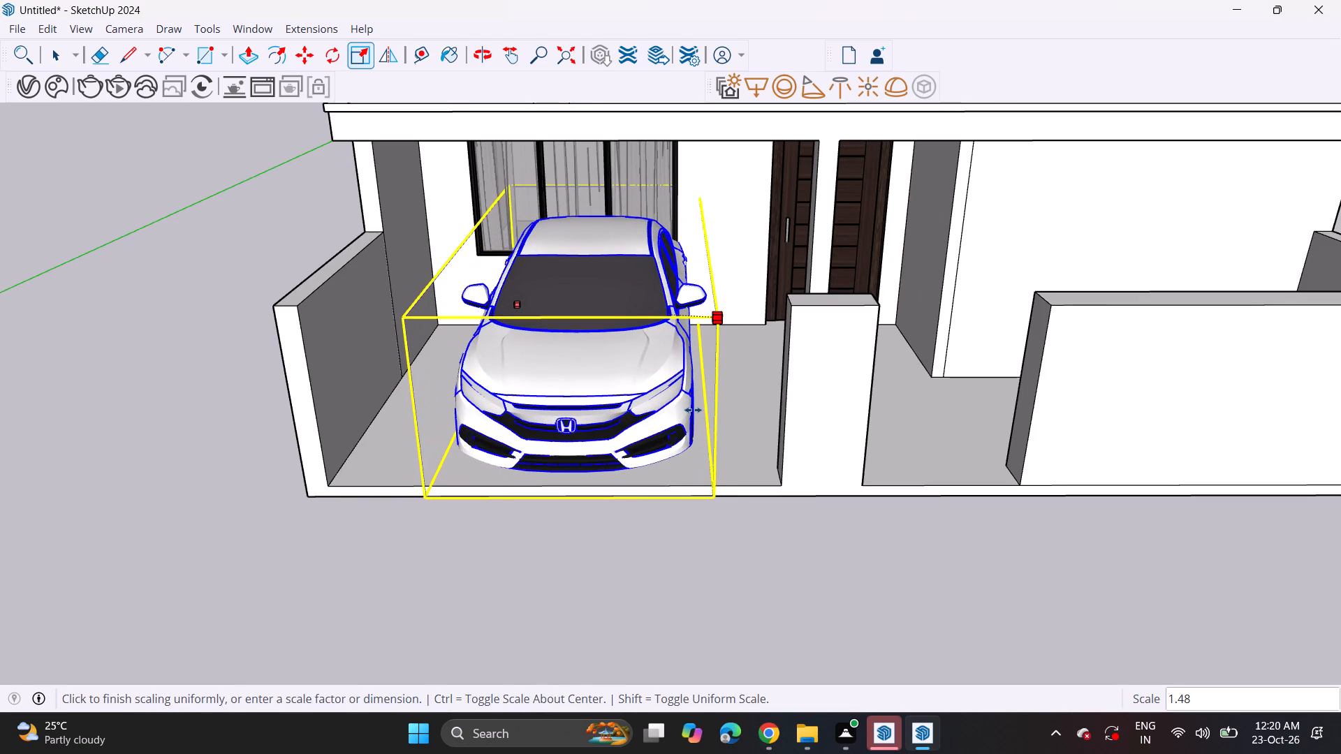
left_click(682, 408)
middle_click_drag(703, 404, 658, 318)
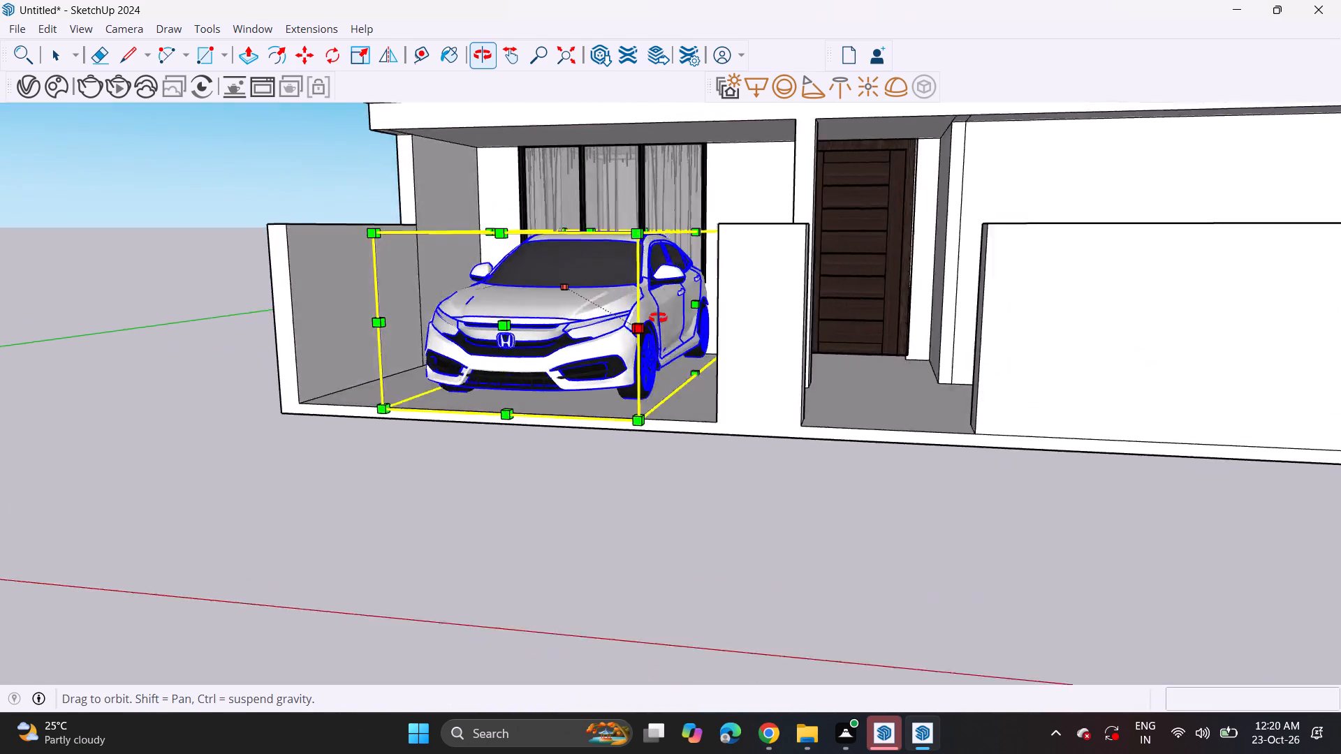
middle_click_drag(658, 318, 451, 366)
scroll(523, 304, "up", 1)
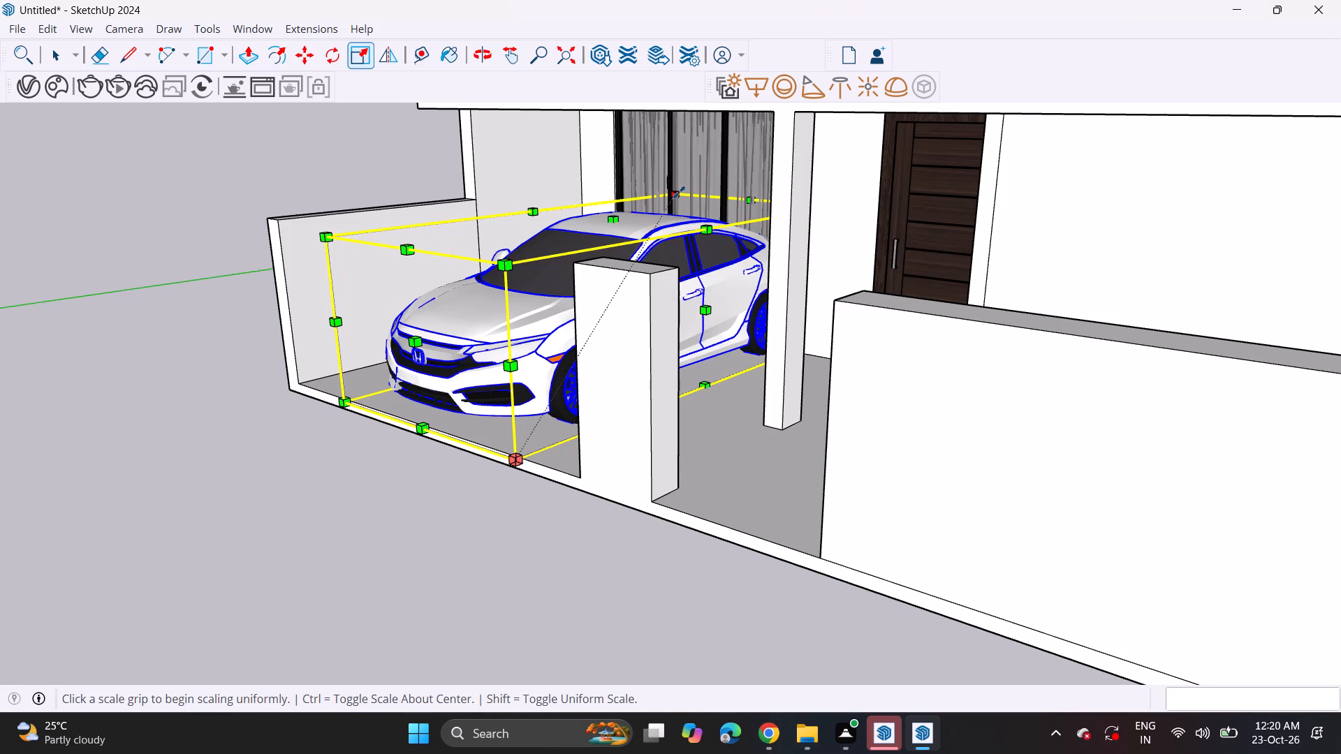
left_click(679, 192)
left_click(674, 195)
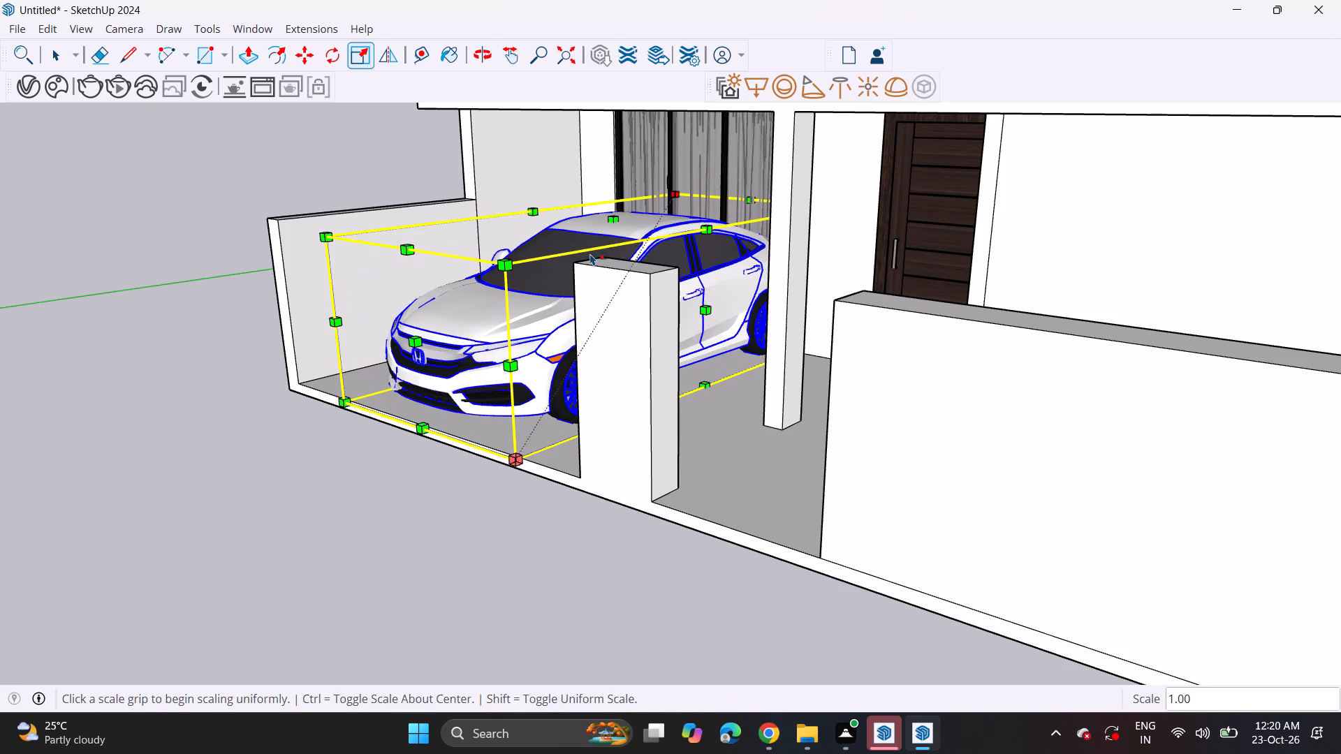
middle_click_drag(485, 271, 585, 237)
scroll(558, 259, "down", 6)
scroll(556, 265, "up", 1)
middle_click_drag(485, 300, 640, 337)
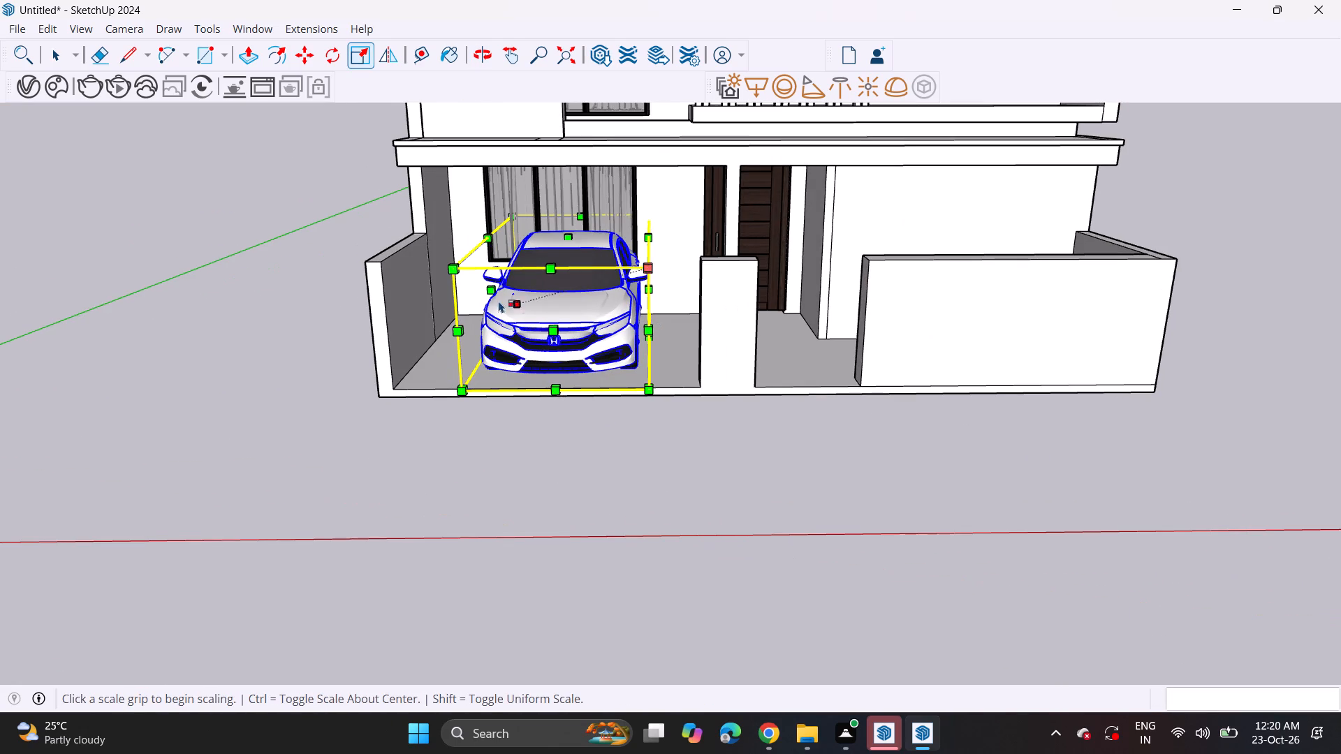
key("space")
left_click(296, 306)
Examine the villa's front elevation with the car parked in the forecourt, from several angles and distances.
scroll(425, 330, "down", 4)
middle_click_drag(543, 347, 490, 303)
middle_click_drag(462, 311, 479, 304, "shift")
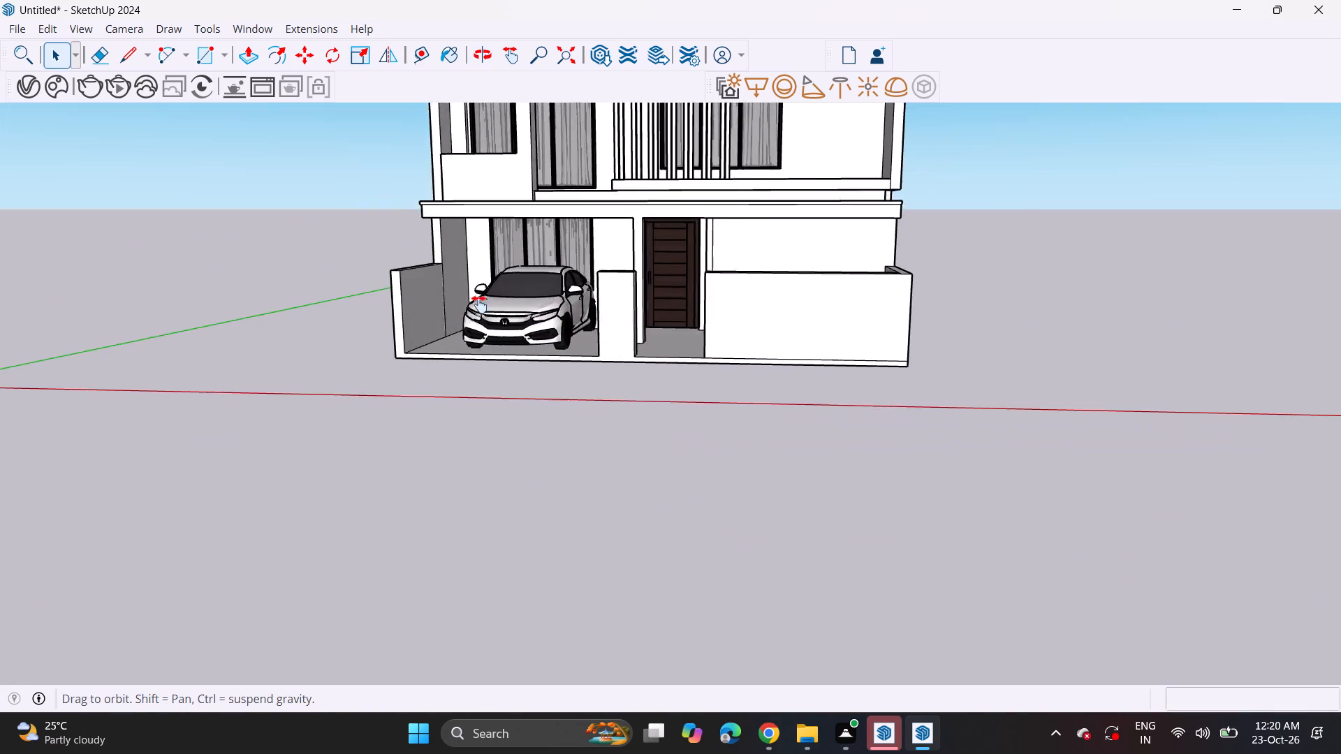
middle_click_drag(479, 304, 270, 459, "shift")
scroll(316, 429, "up", 1)
middle_click_drag(335, 406, 432, 392)
scroll(424, 379, "down", 4)
middle_click_drag(425, 404, 516, 460, "shift")
scroll(502, 445, "up", 1)
middle_click_drag(489, 420, 475, 377)
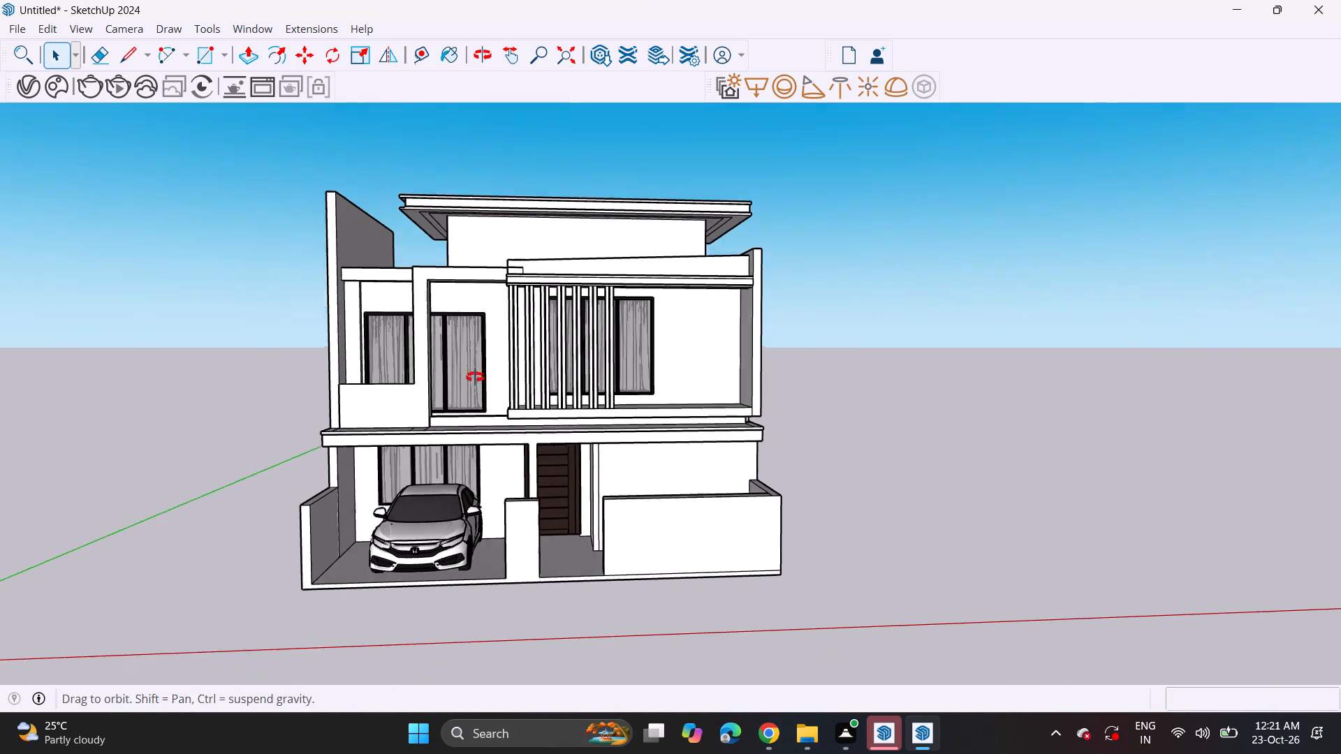
middle_click_drag(475, 377, 474, 373)
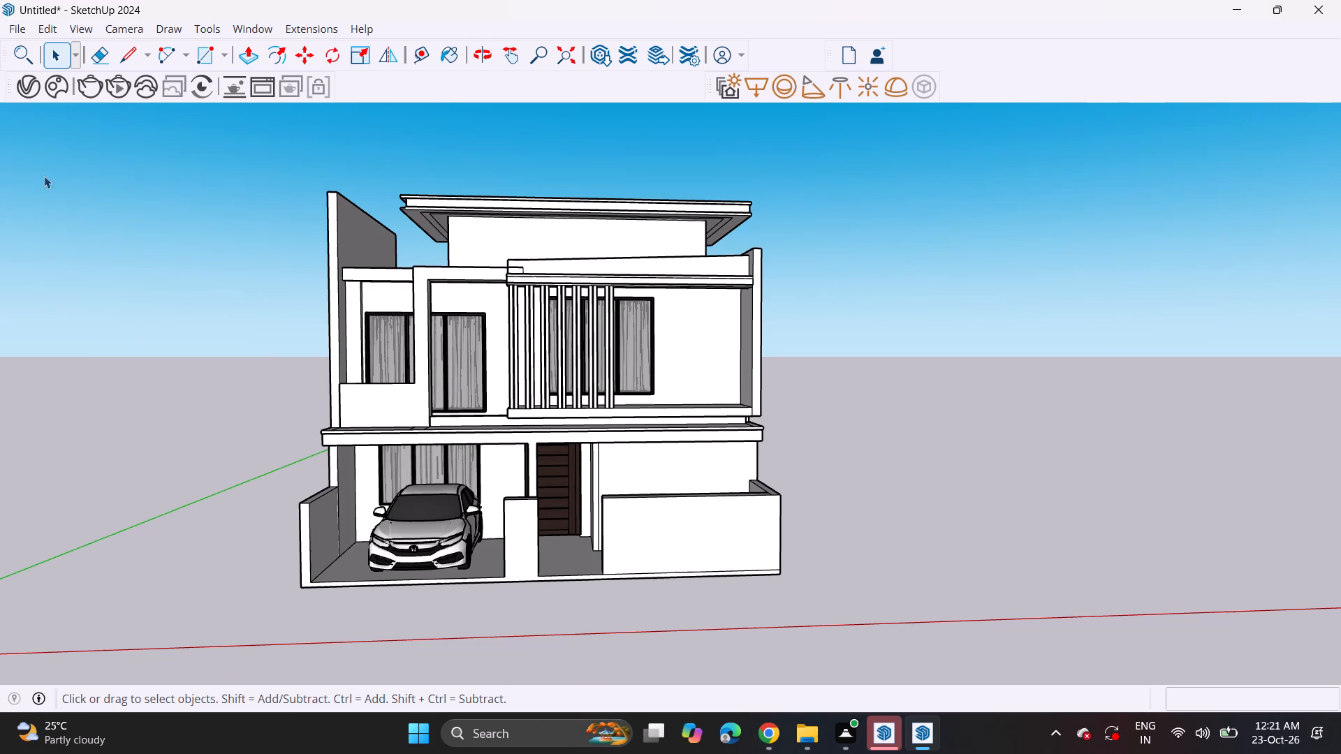
Import the Sliding+Gate model from Downloads and place it at the parking bay's front corner, against the side boundary wall.
left_click(18, 24)
left_click(61, 276)
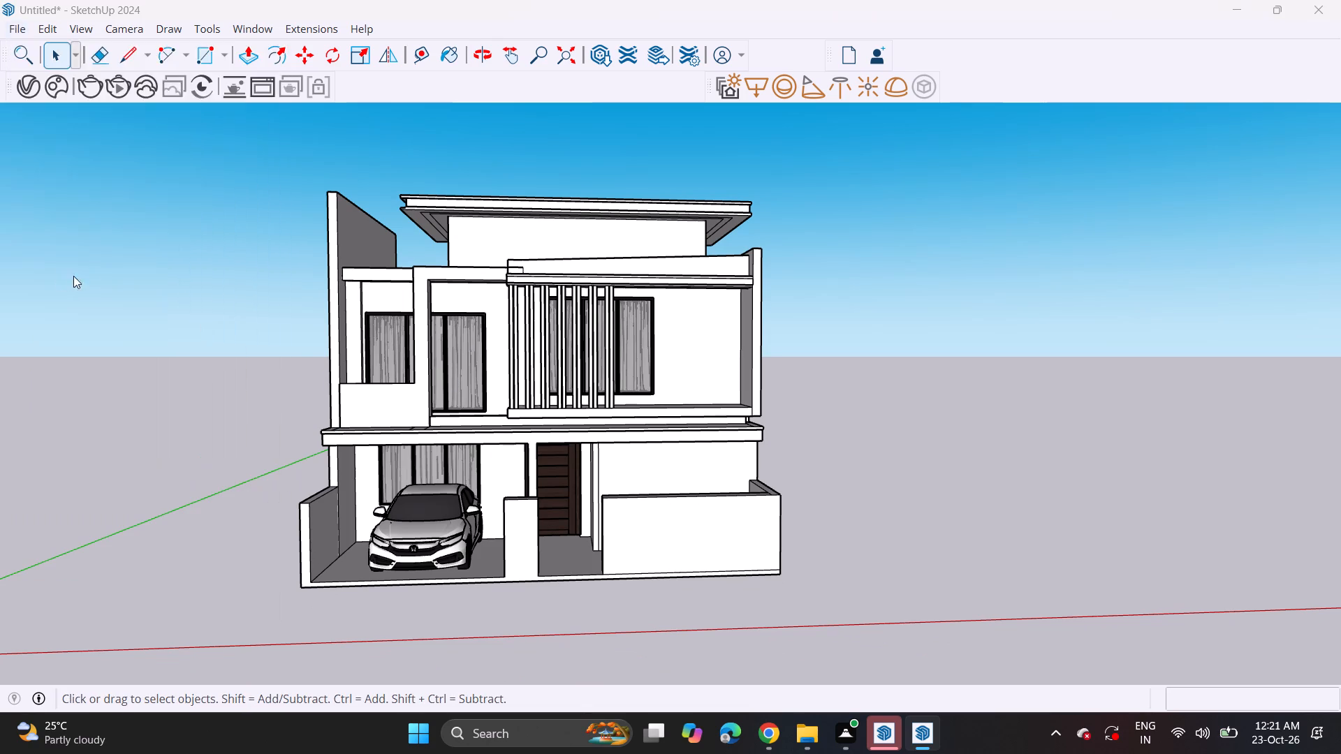
scroll(407, 225, "down", 7)
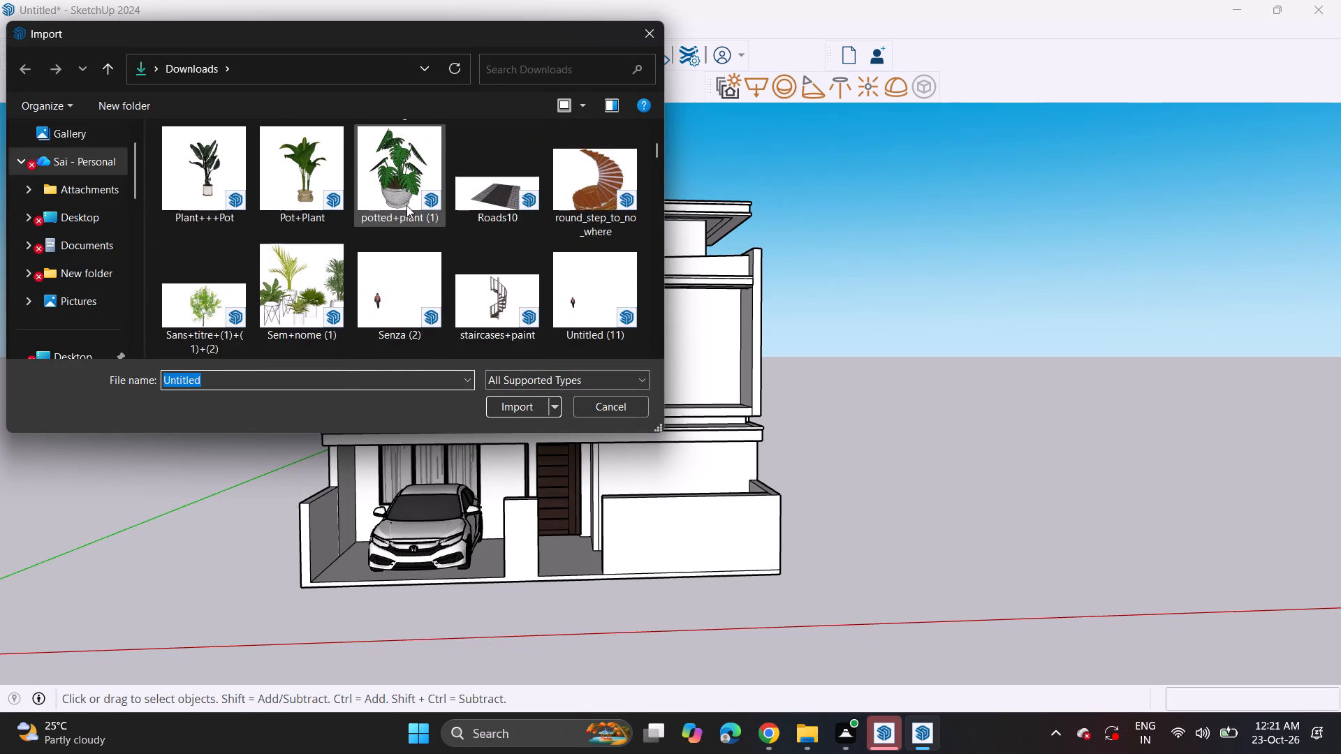
scroll(406, 205, "down", 11)
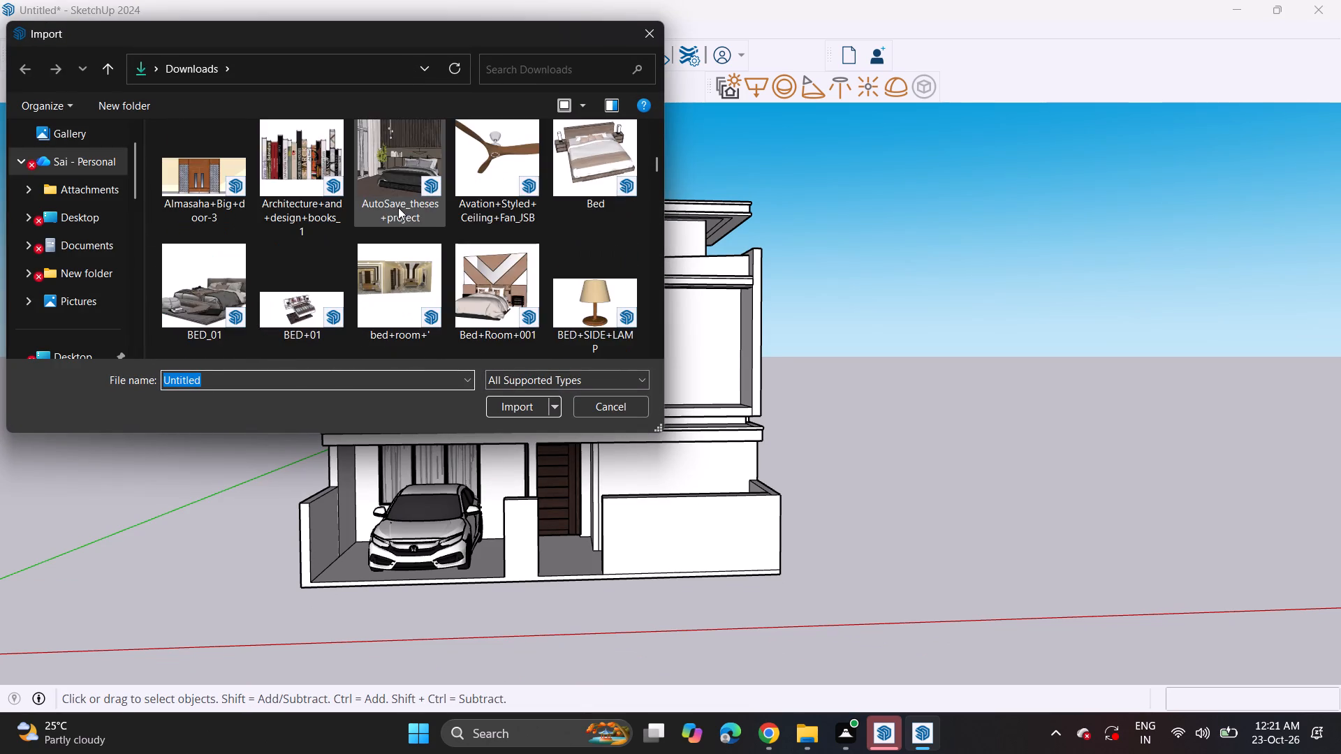
scroll(386, 199, "down", 7)
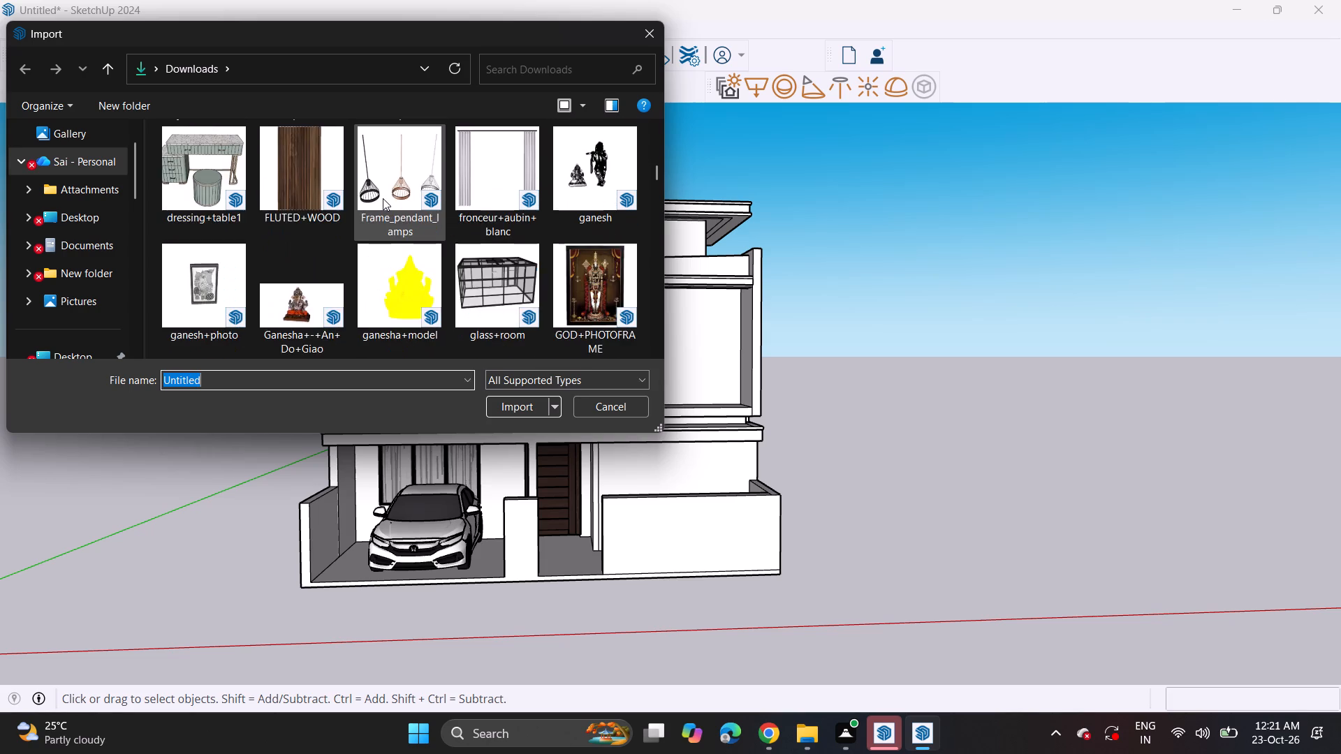
scroll(383, 198, "down", 7)
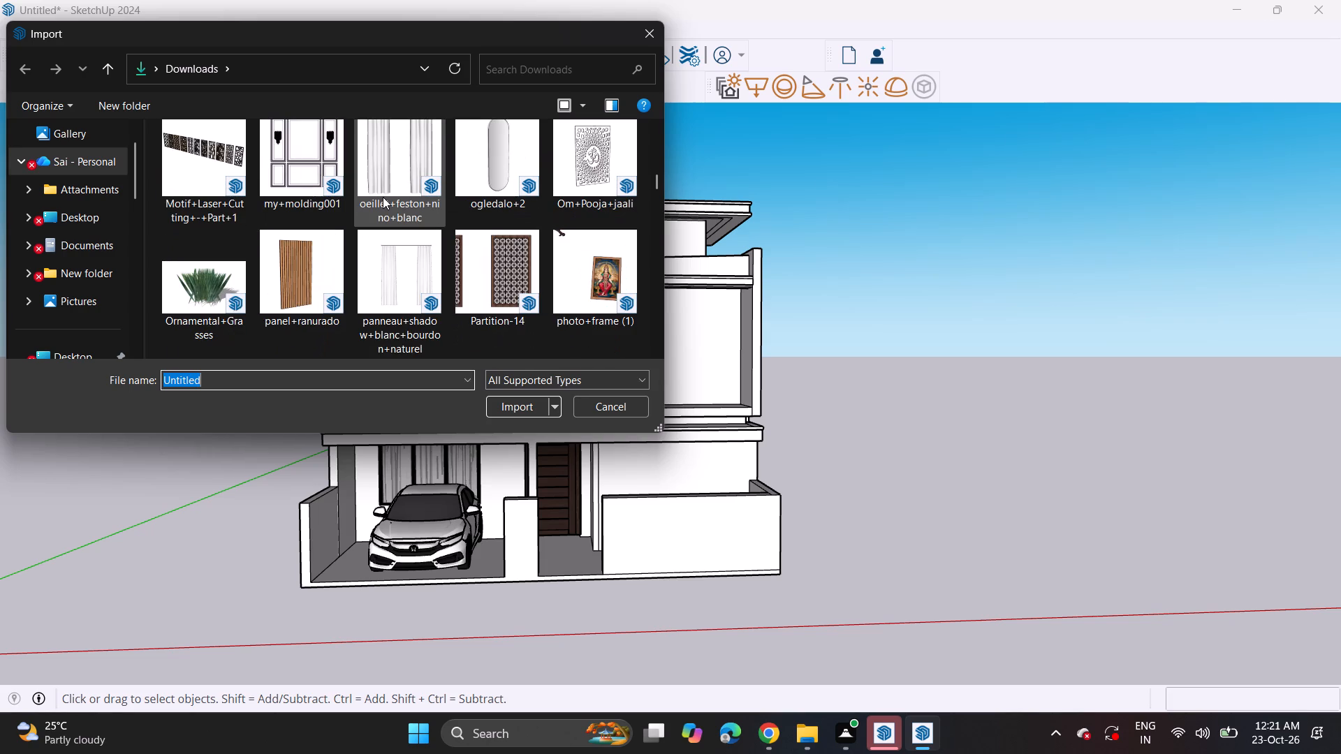
scroll(383, 197, "down", 2)
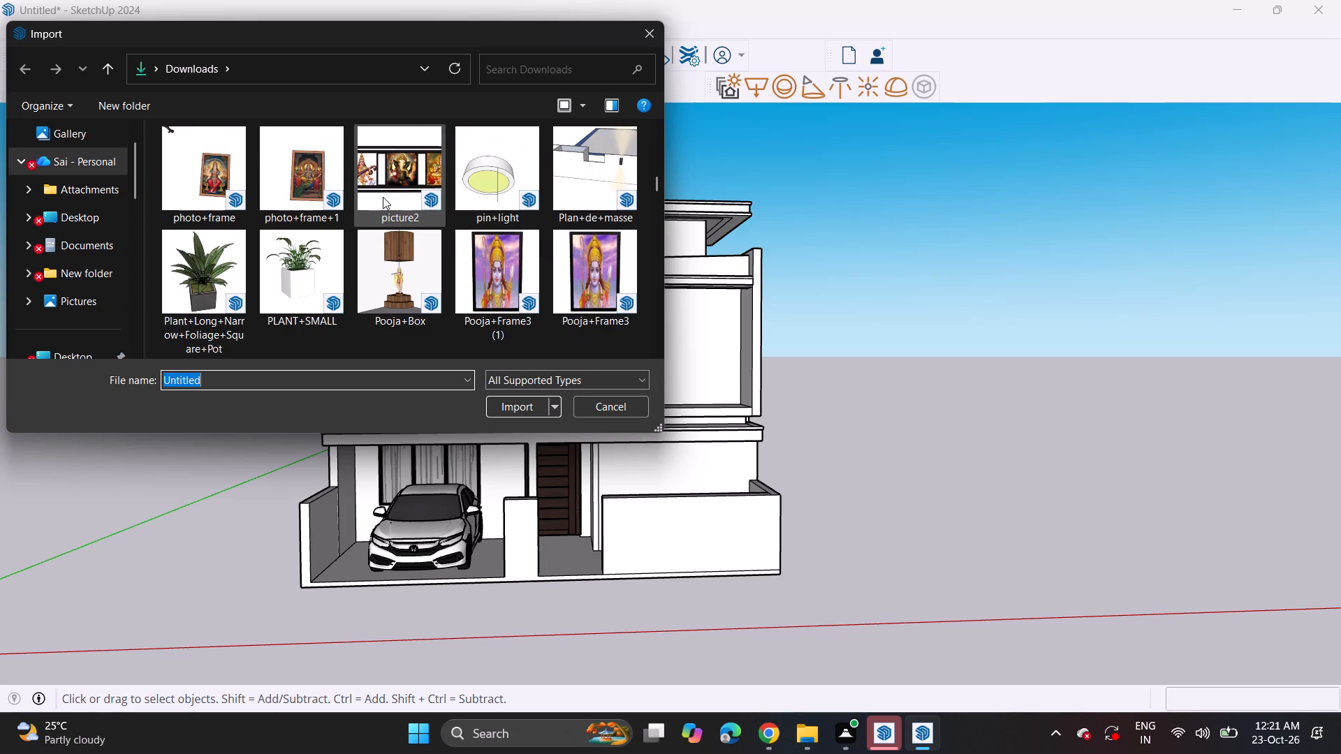
scroll(383, 197, "down", 4)
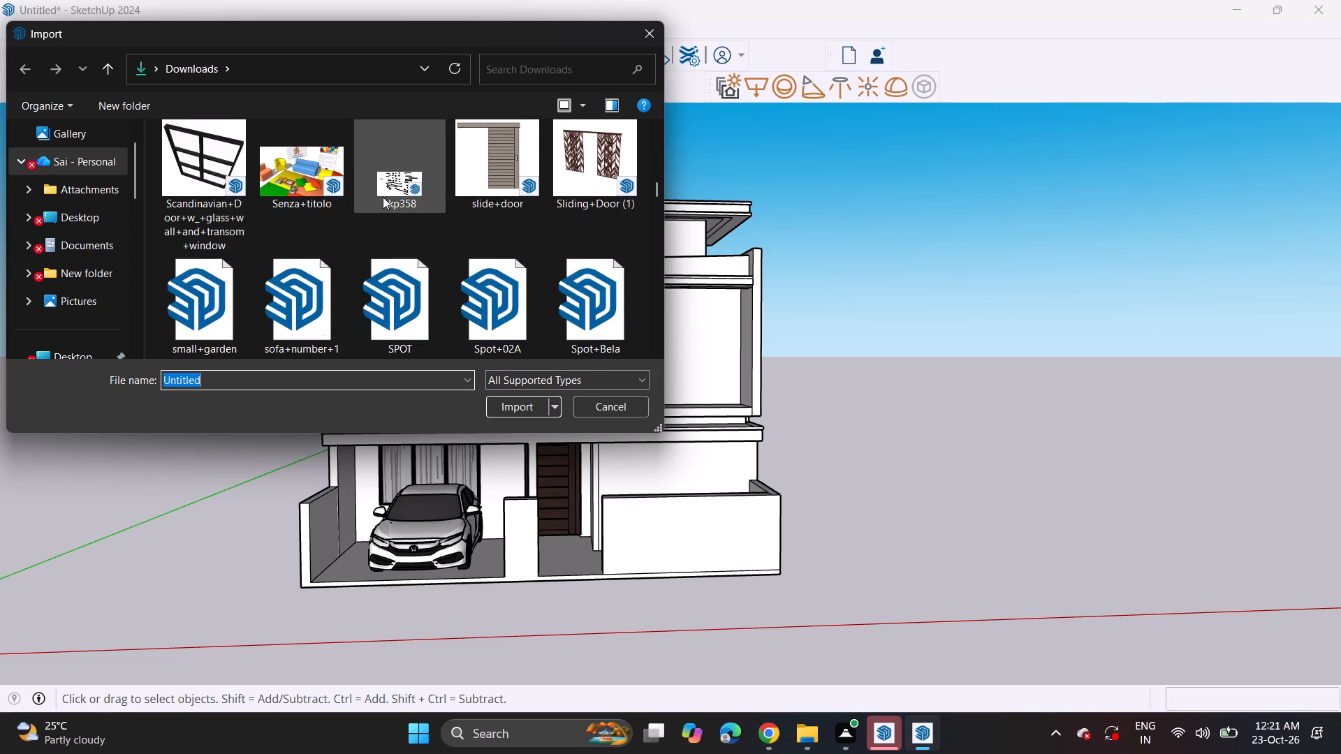
scroll(383, 197, "down", 4)
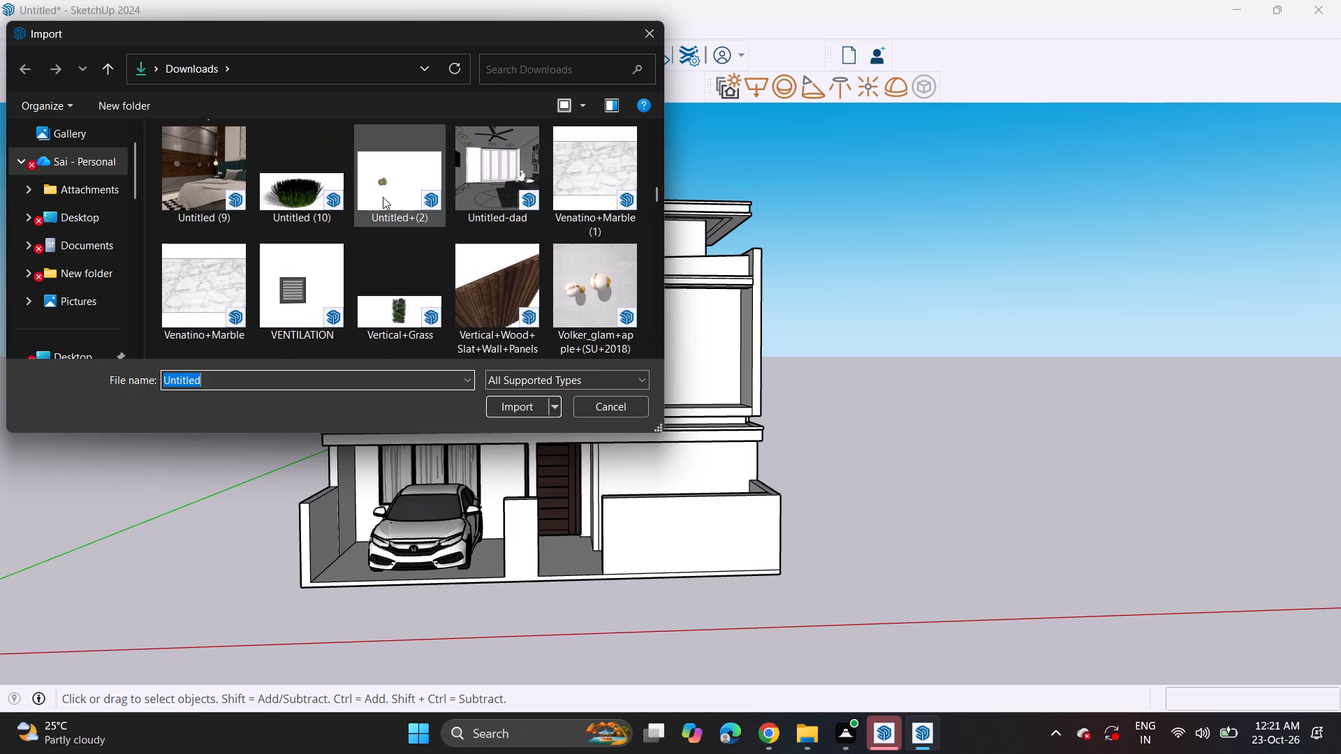
scroll(383, 197, "down", 1)
scroll(383, 197, "up", 1)
scroll(383, 197, "down", 1)
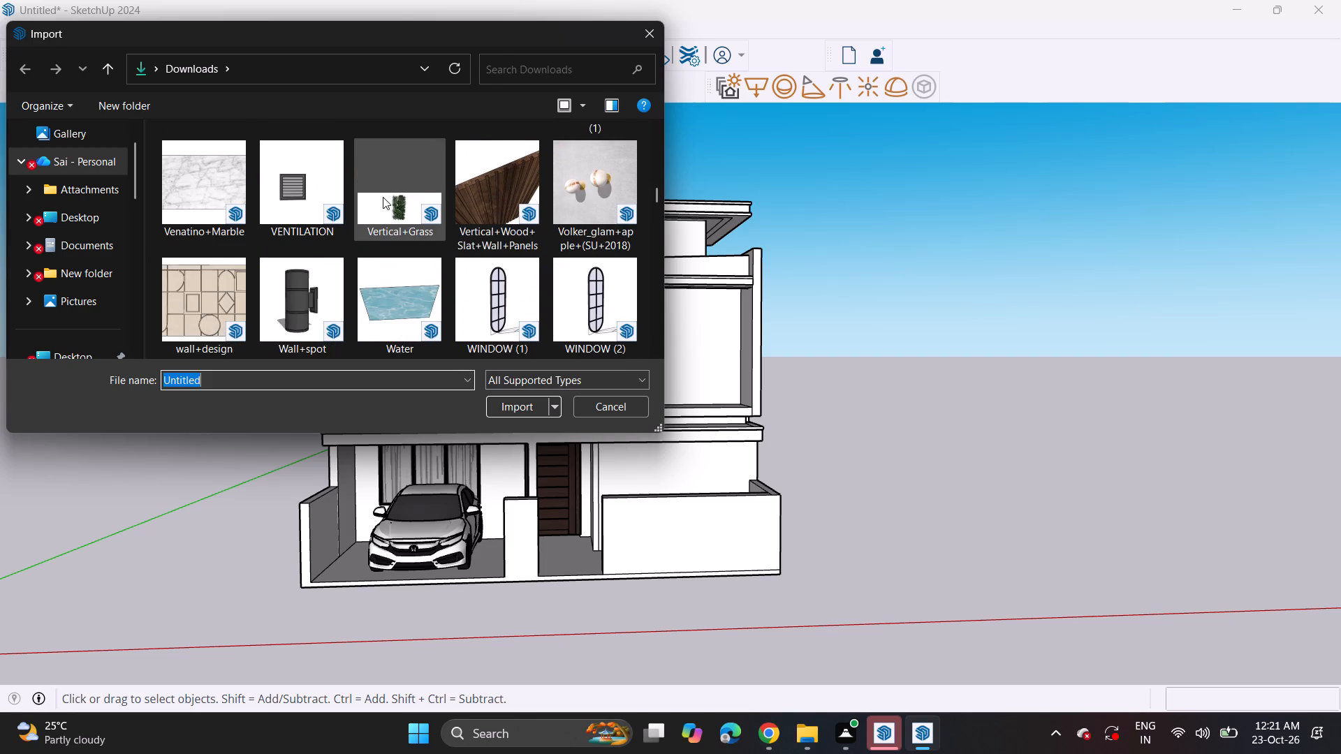
scroll(383, 197, "down", 3)
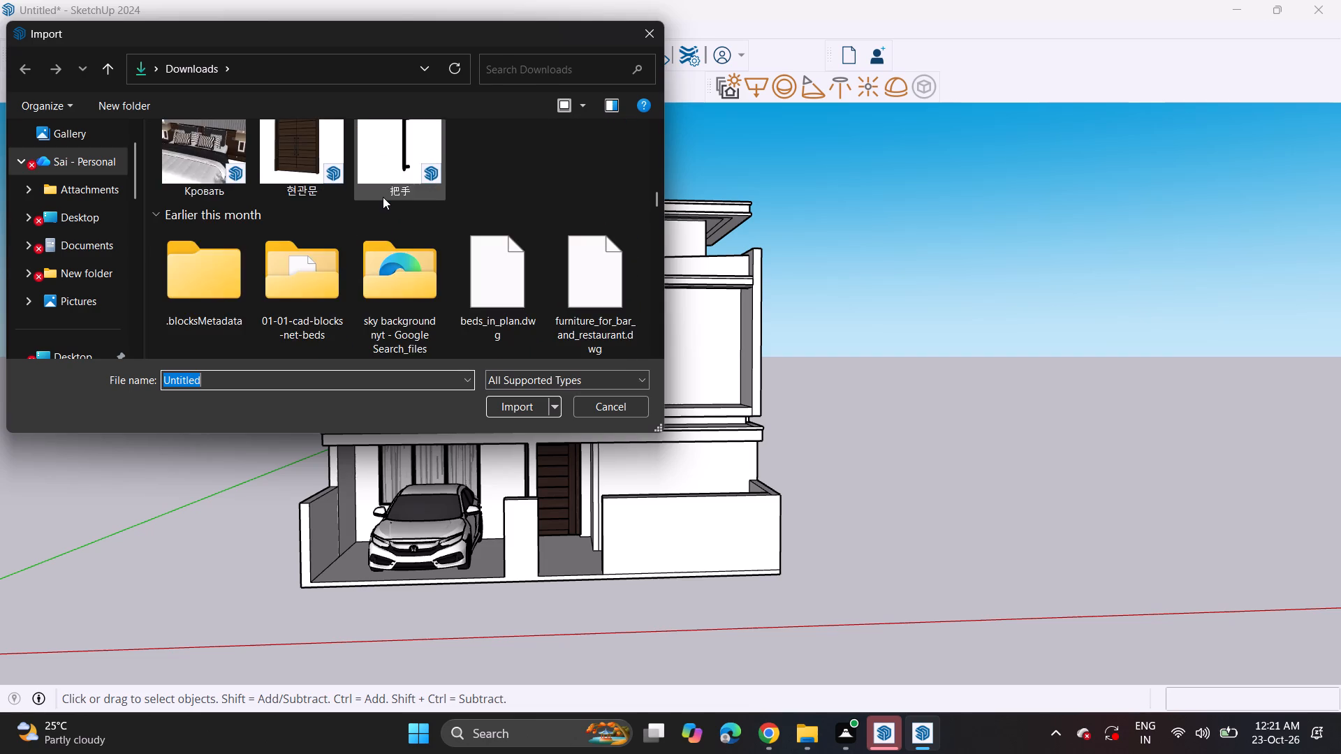
scroll(383, 197, "down", 7)
scroll(381, 198, "up", 1)
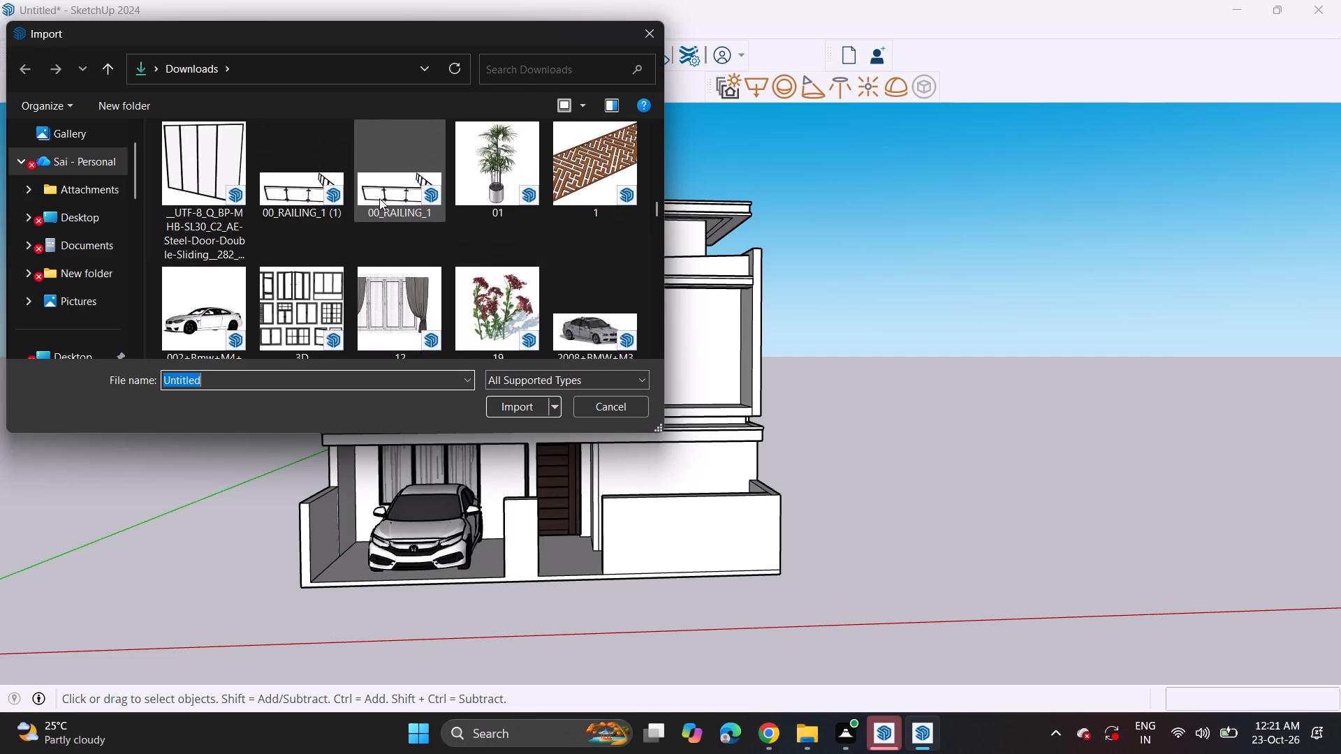
scroll(379, 198, "down", 7)
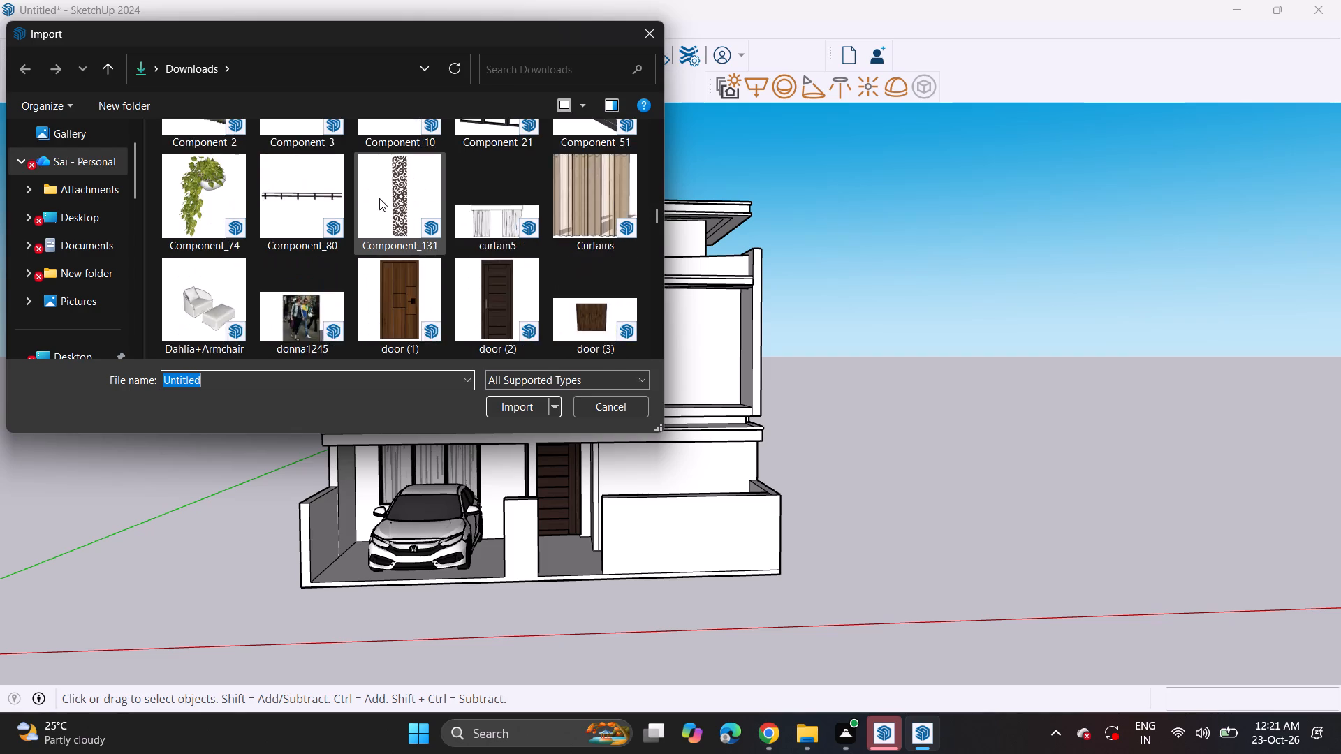
scroll(379, 198, "down", 3)
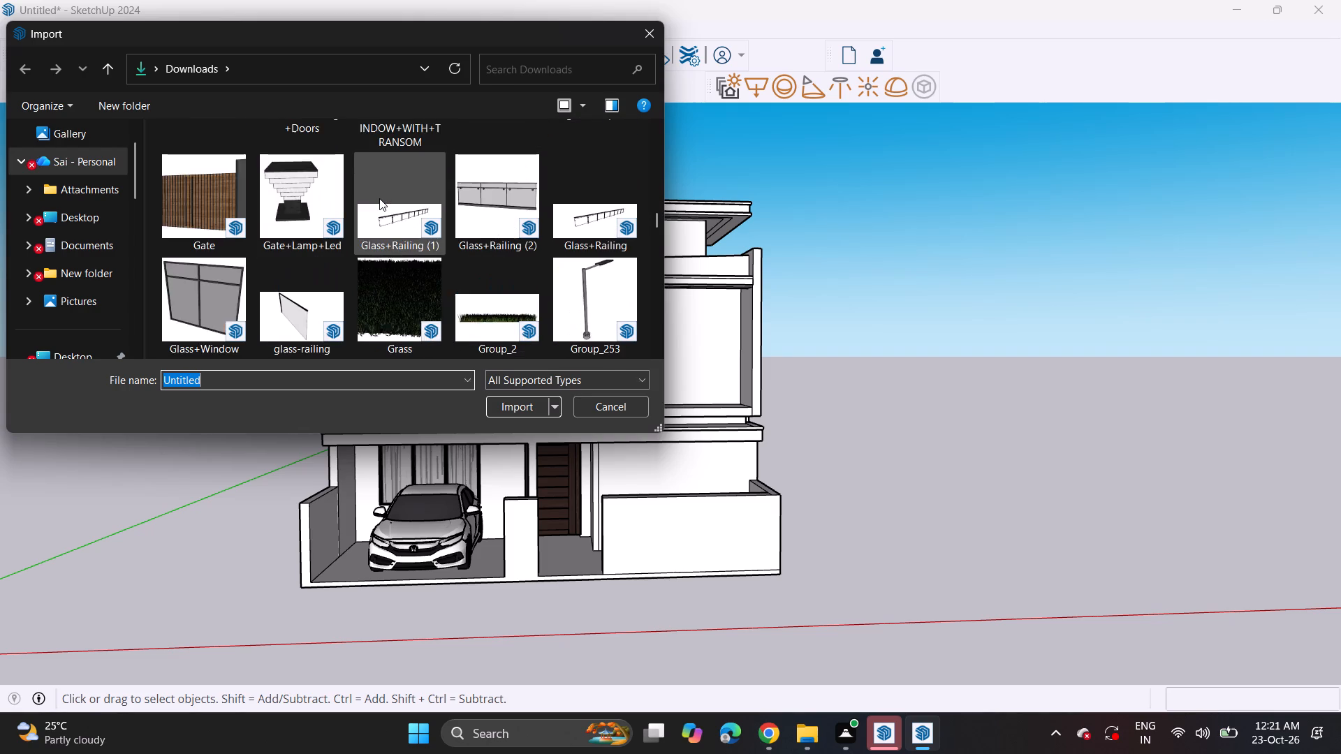
scroll(379, 198, "down", 4)
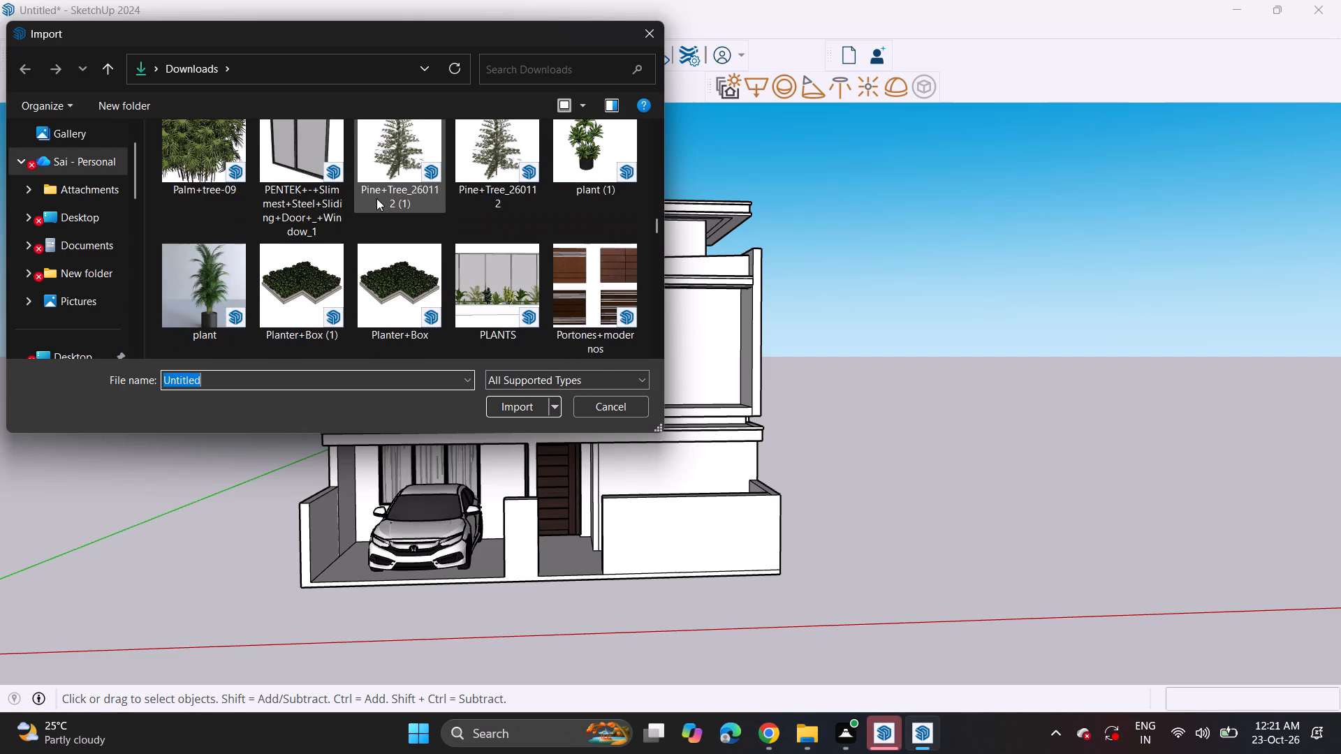
scroll(376, 198, "down", 3)
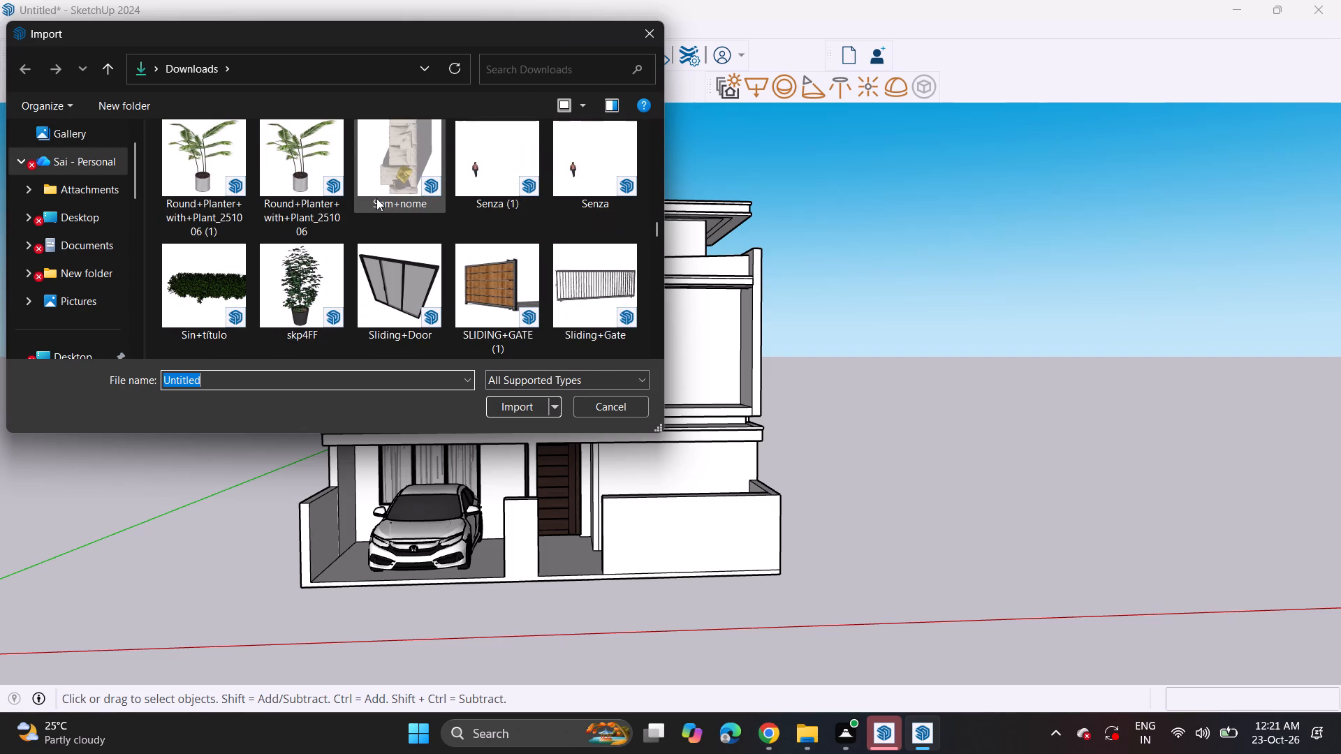
left_click(579, 285)
left_click(522, 399)
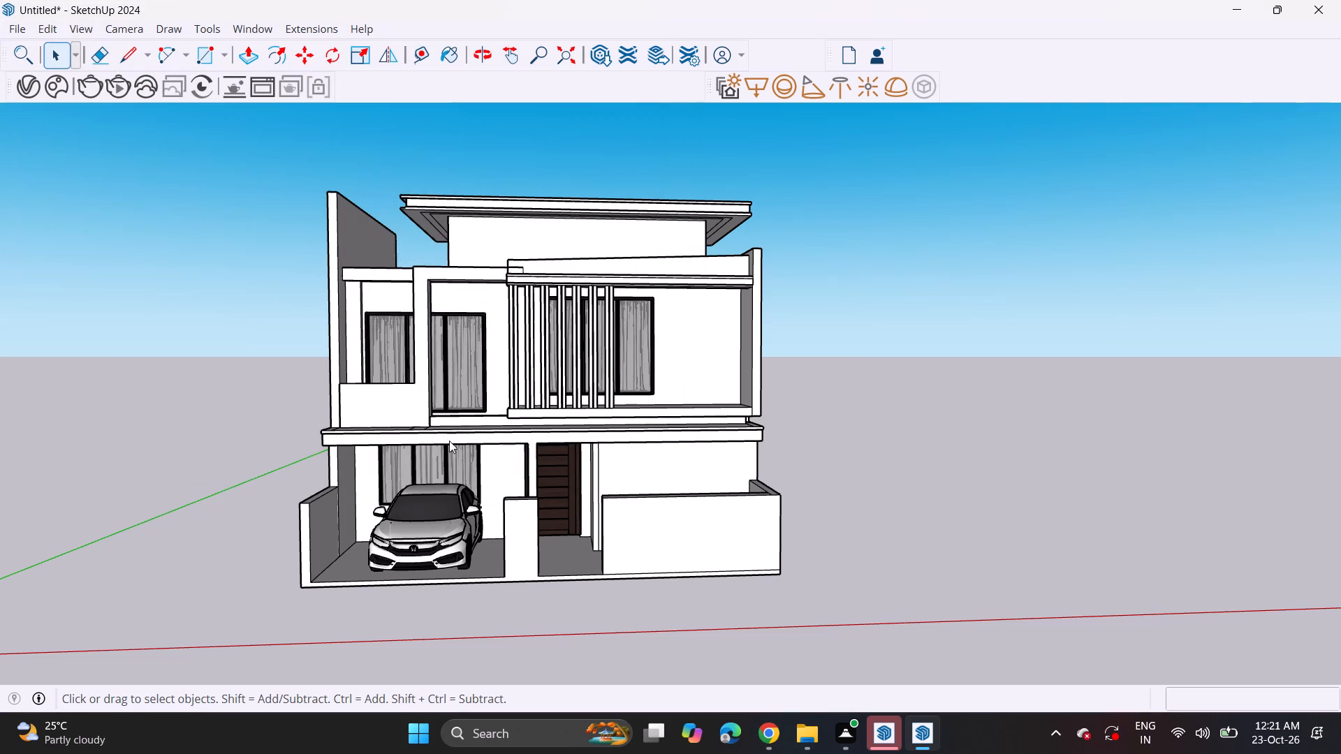
middle_click_drag(351, 581, 420, 660)
scroll(363, 622, "up", 3)
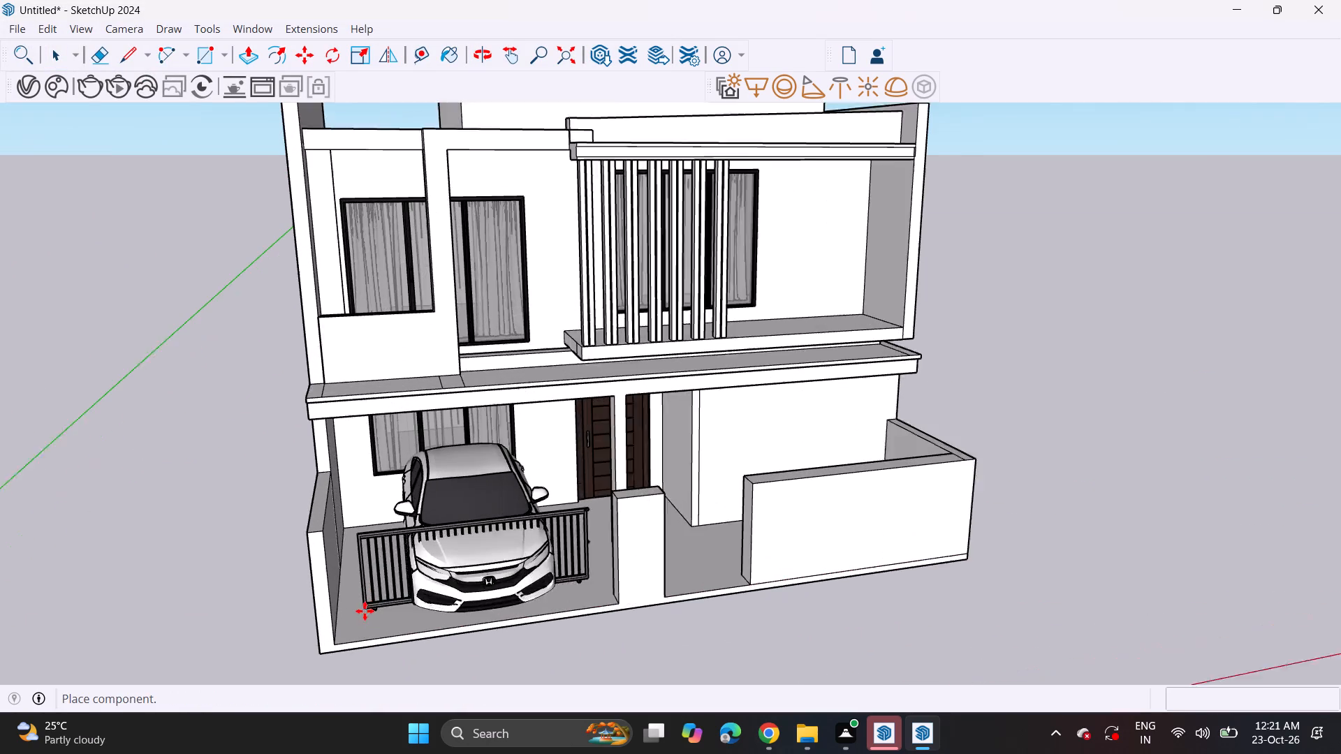
scroll(365, 611, "up", 2)
left_click(332, 644)
Scale the sliding gate up uniformly by about 1.20 so it spans from the side boundary wall to the gate pillar.
scroll(561, 588, "up", 1)
middle_click_drag(561, 588, 501, 526)
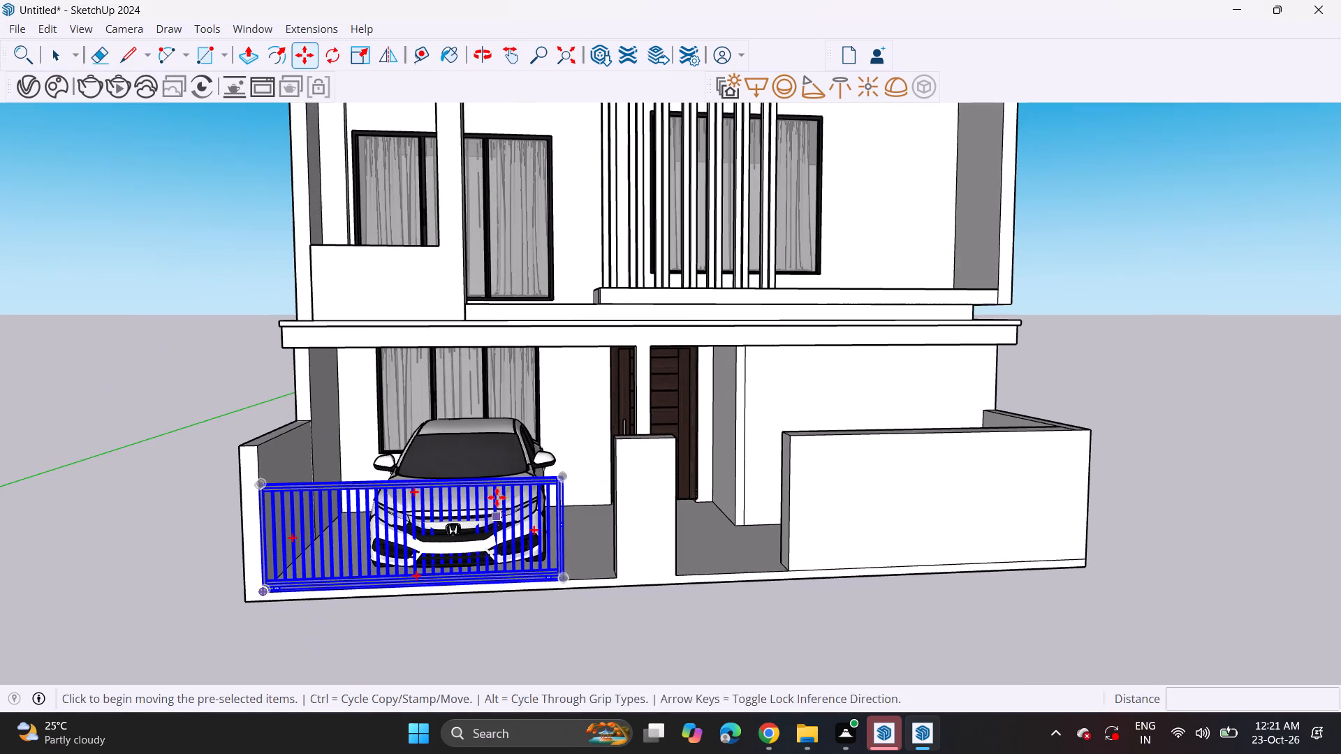
left_click(351, 59)
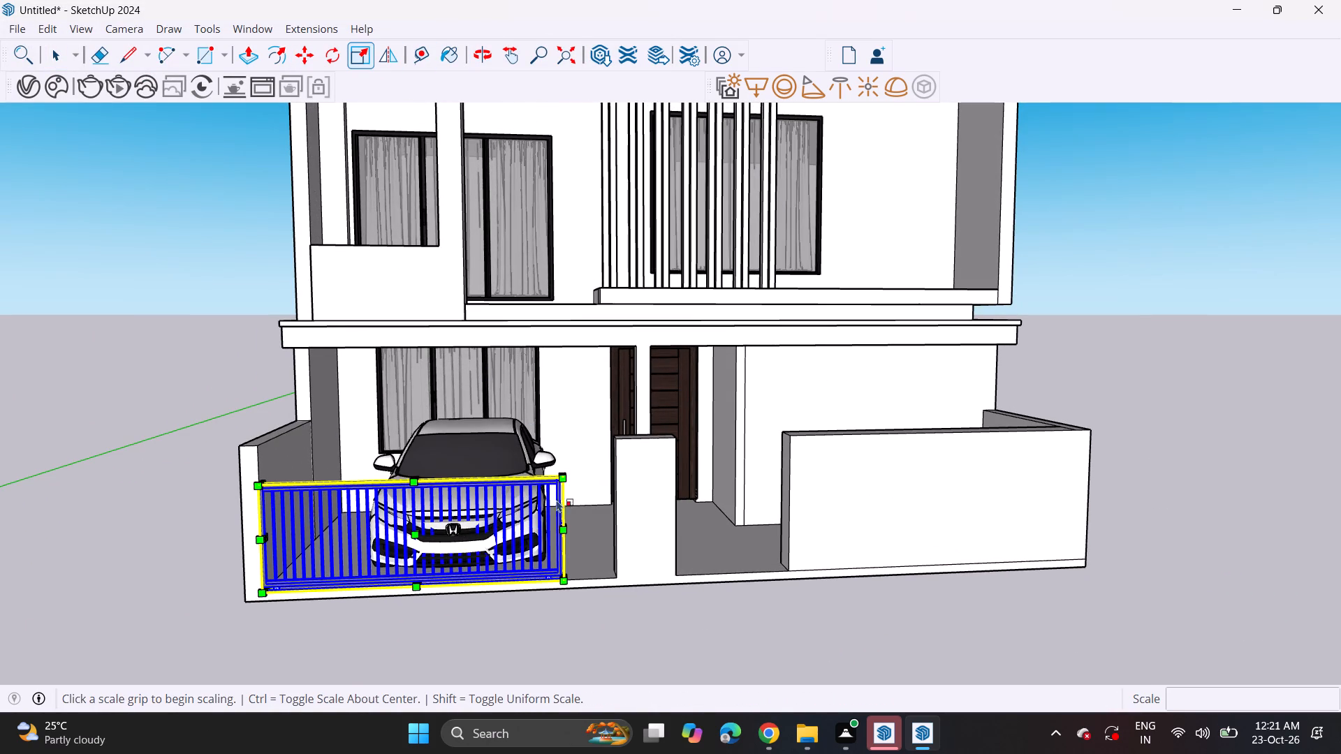
left_click(562, 476)
left_click(616, 446)
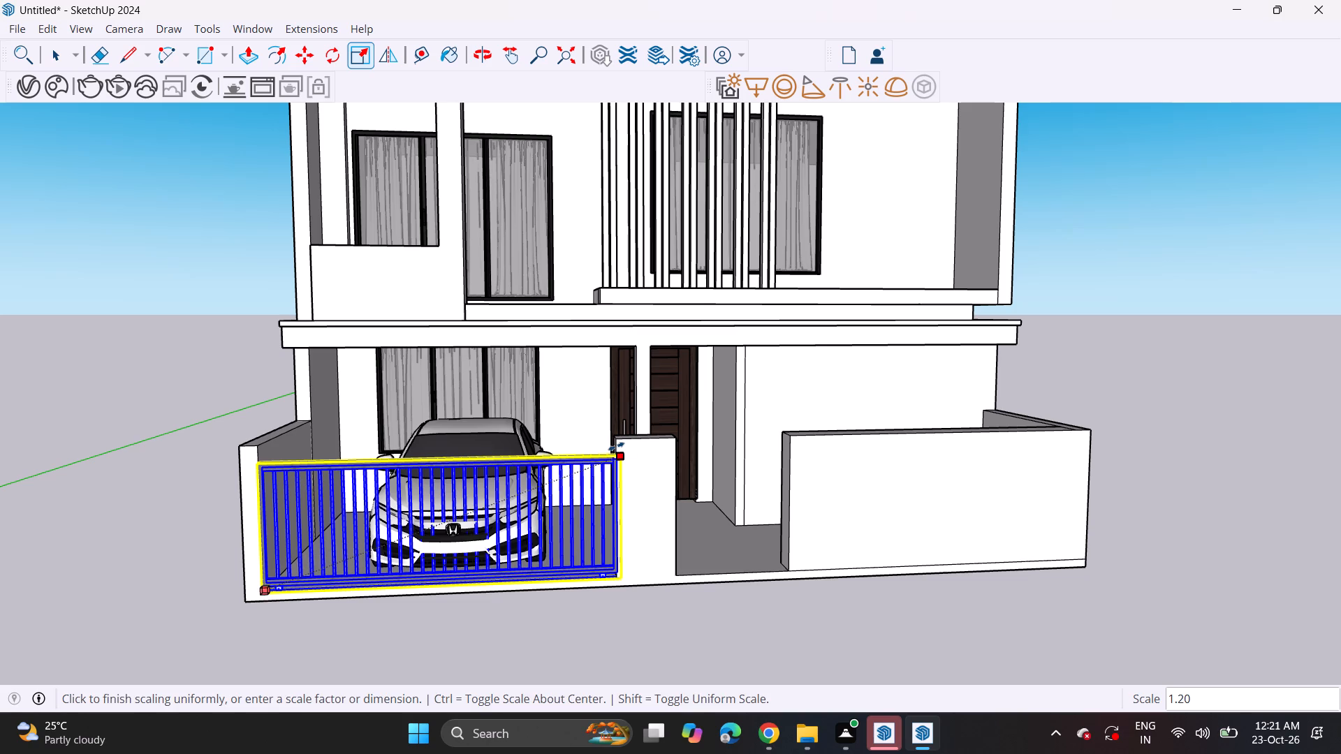
key("space")
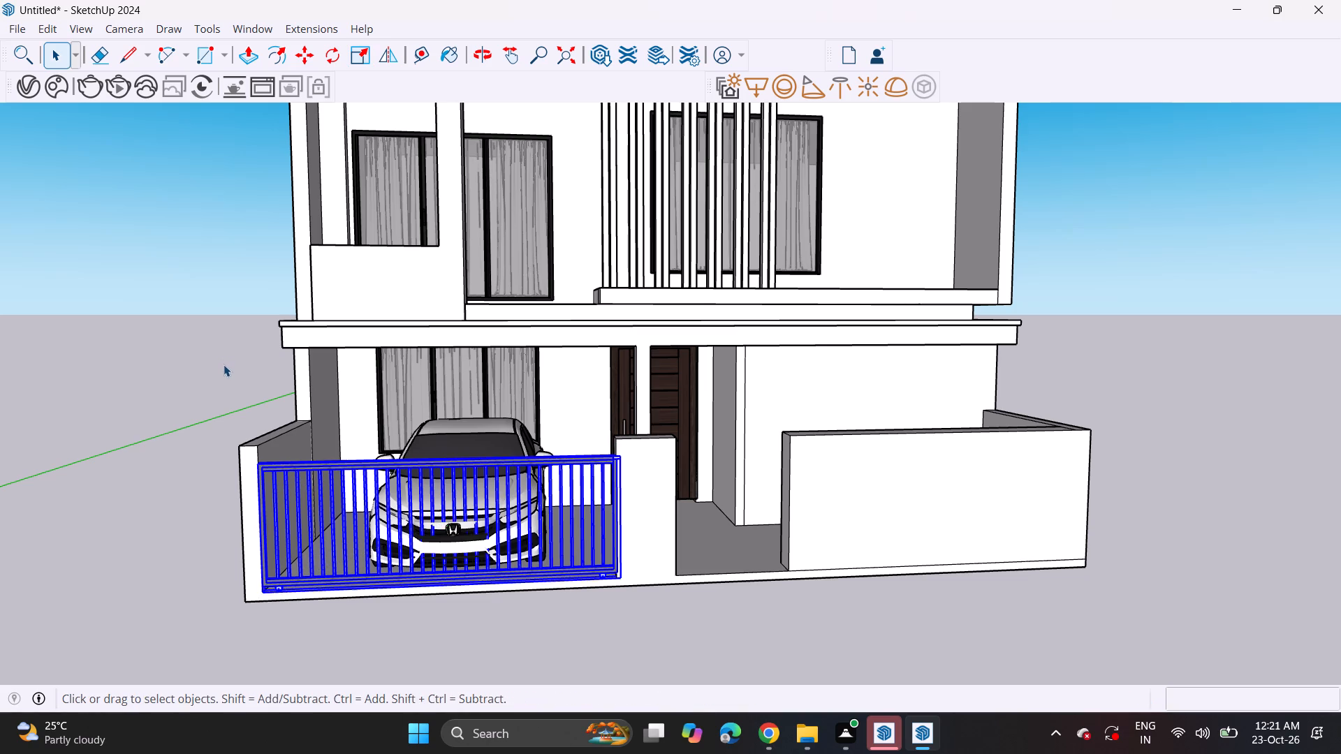
left_click(223, 364)
Move the parked car about 11 inches back from the sliding gate, toward the ground-floor window.
scroll(352, 392, "up", 1)
middle_click_drag(352, 392, 248, 510)
scroll(433, 498, "up", 3)
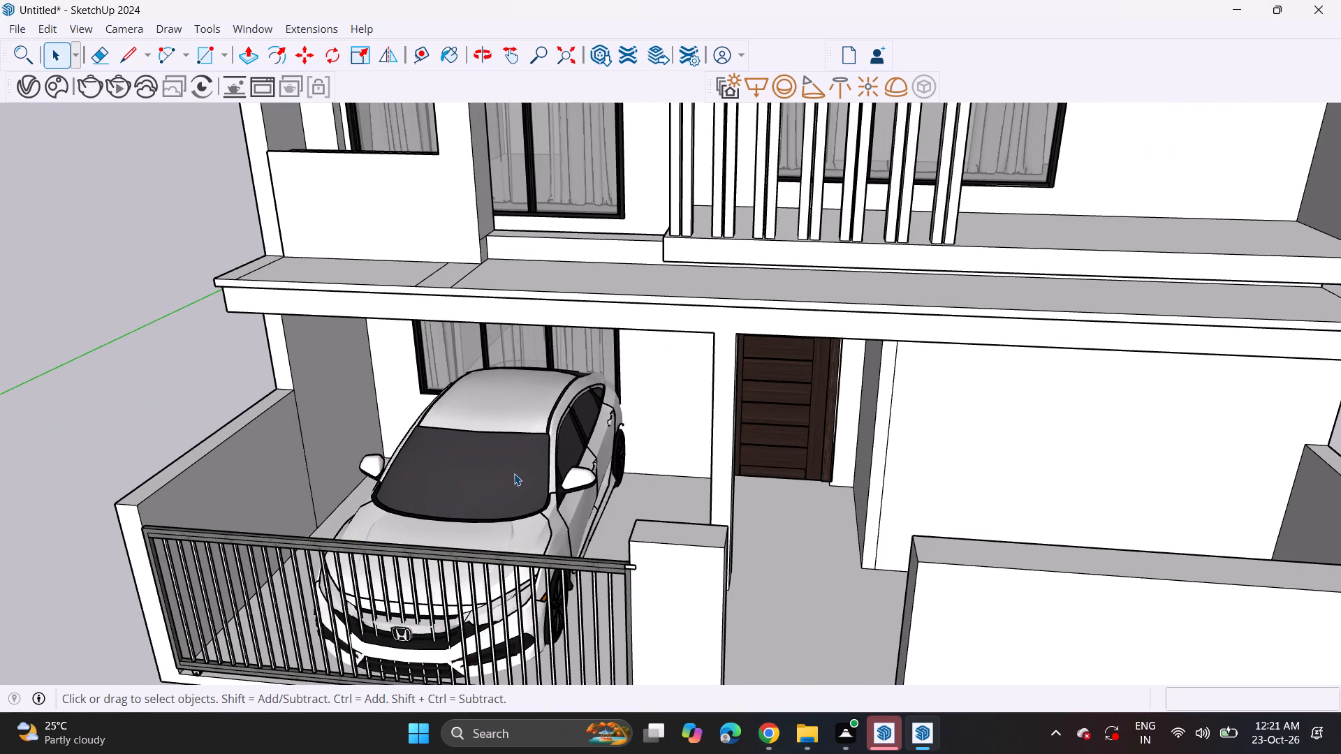
left_click(514, 473)
key("m")
left_click(511, 496)
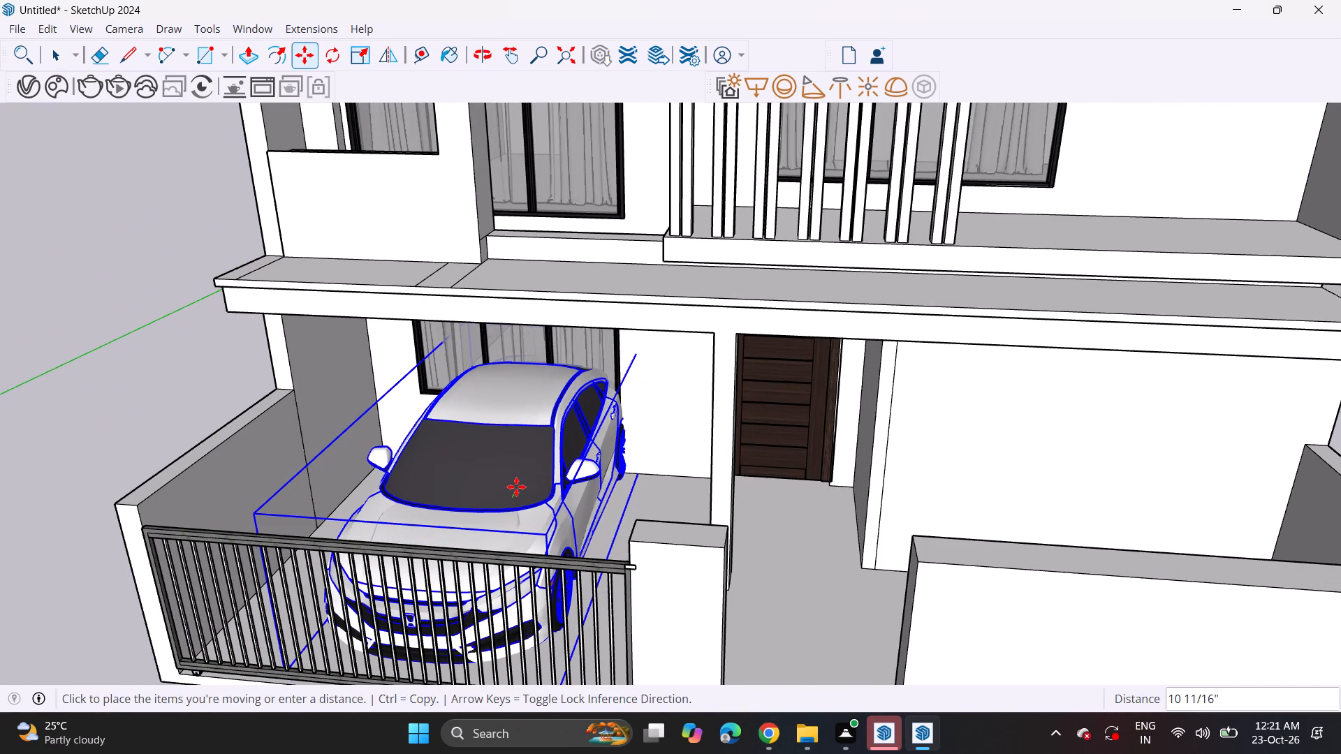
left_click(516, 487)
key("space")
left_click(178, 393)
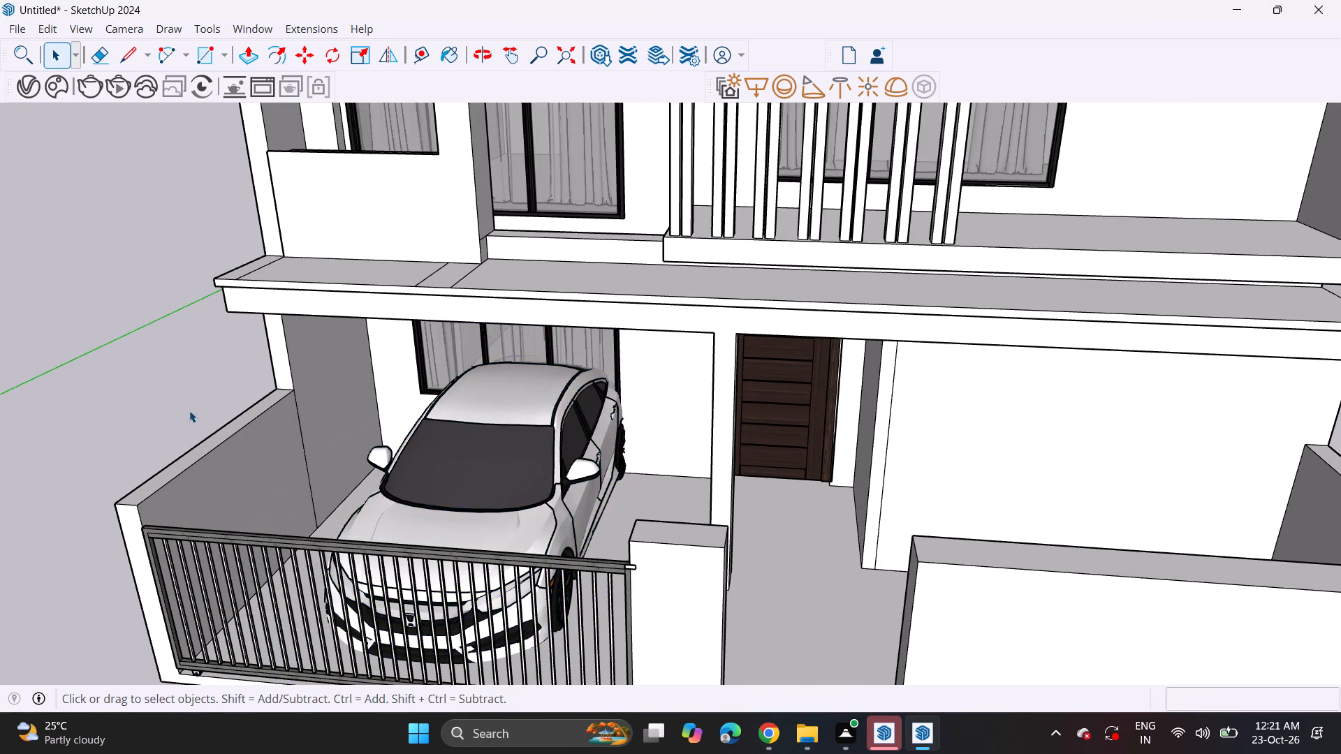
Examine the forecourt with its gate and car, then the villa's whole front elevation, from several angles and distances.
middle_click_drag(194, 409, 233, 299)
scroll(198, 380, "up", 1)
scroll(279, 324, "down", 4)
middle_click_drag(464, 421, 257, 445)
scroll(255, 442, "up", 1)
middle_click_drag(266, 429, 308, 392)
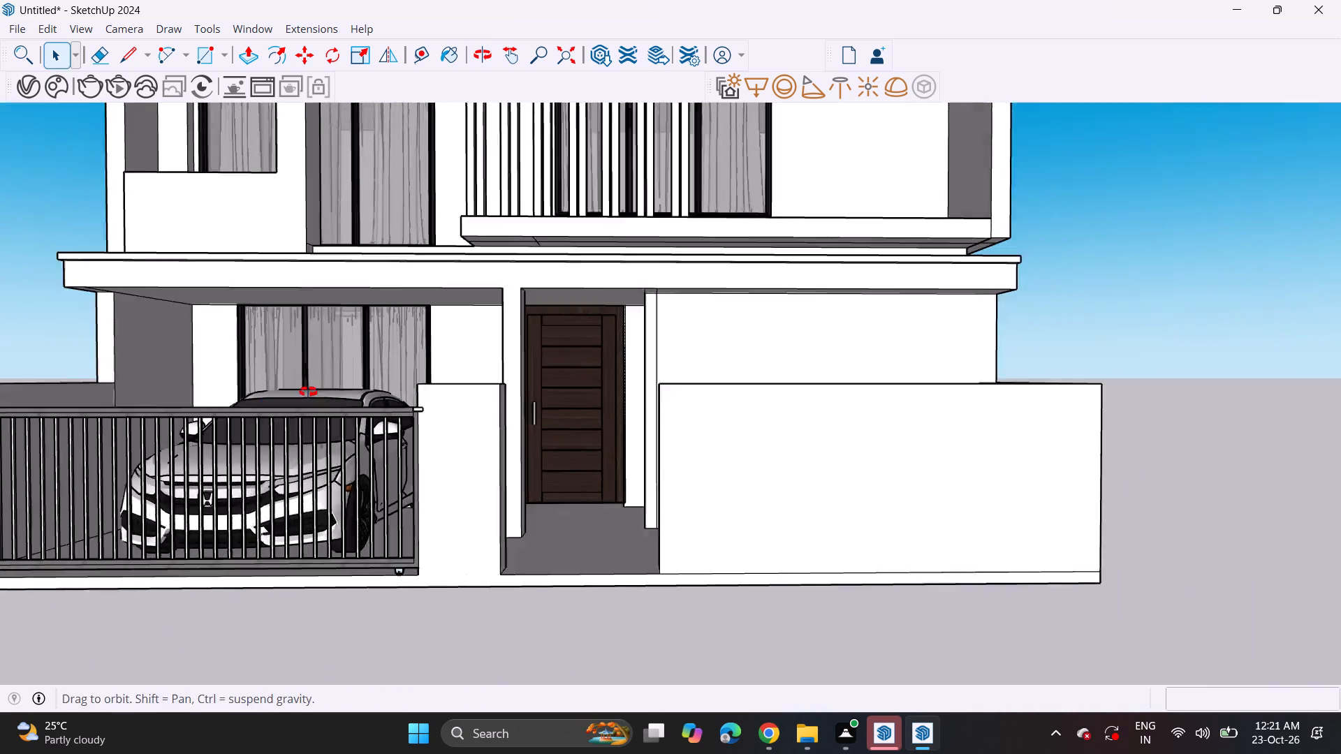
middle_click_drag(308, 392, 330, 373)
scroll(342, 367, "down", 6)
middle_click_drag(353, 369, 459, 504, "shift")
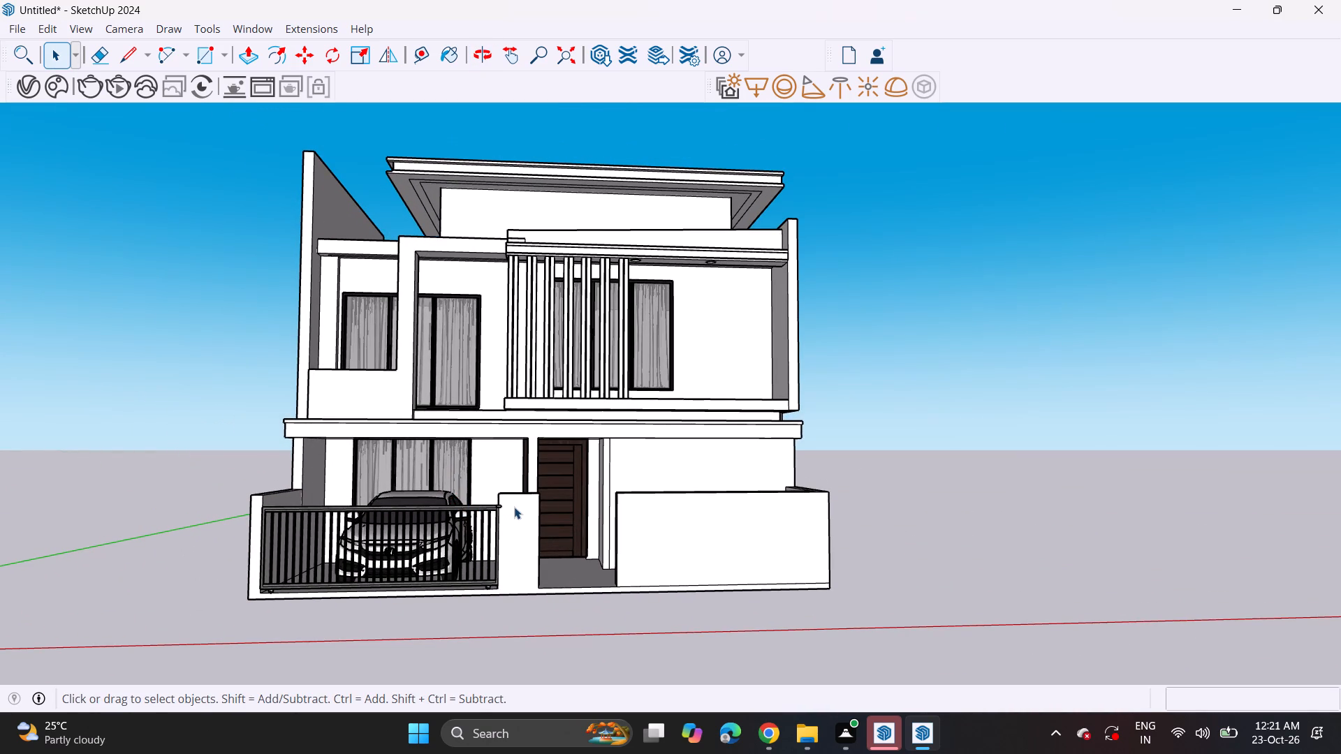
Import the door (3) model from Downloads and place it at the pedestrian entrance's front corner, beside the gate pillar.
left_click(15, 30)
left_click(66, 281)
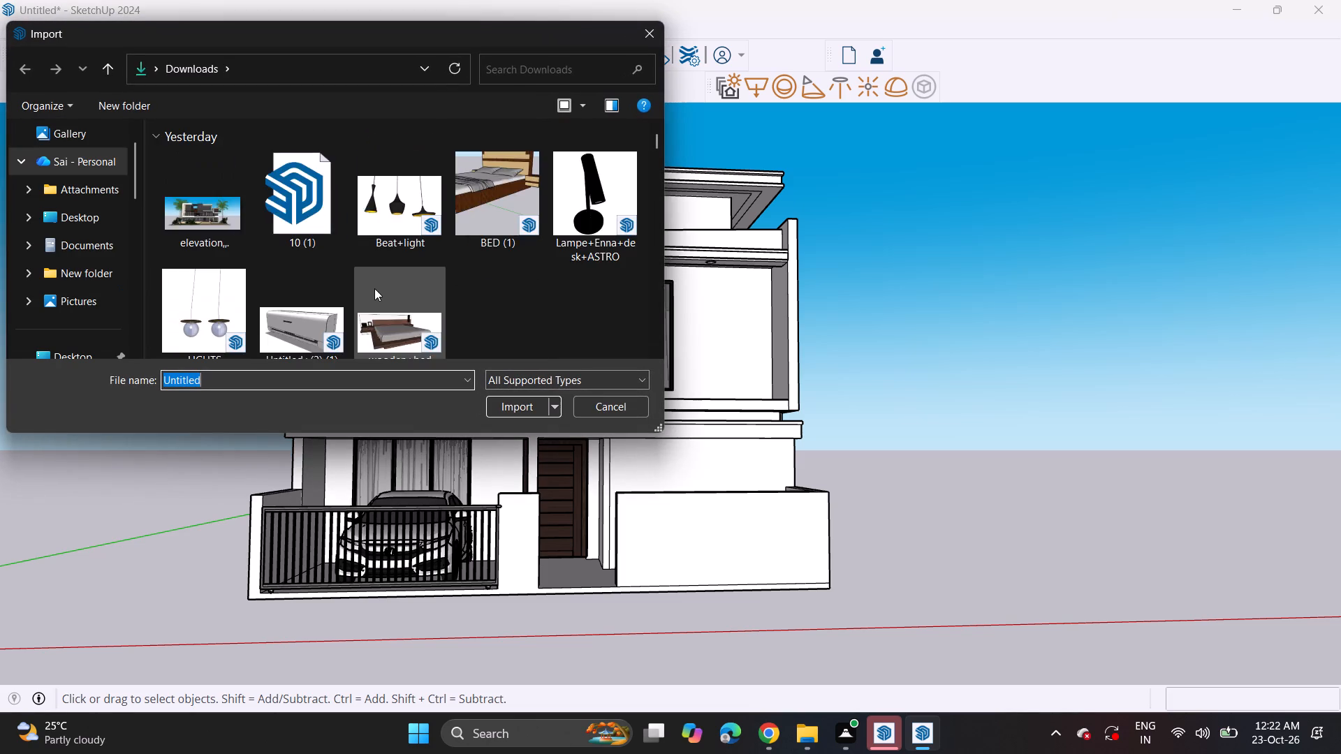
scroll(370, 270, "down", 10)
scroll(376, 268, "up", 1)
scroll(391, 257, "down", 7)
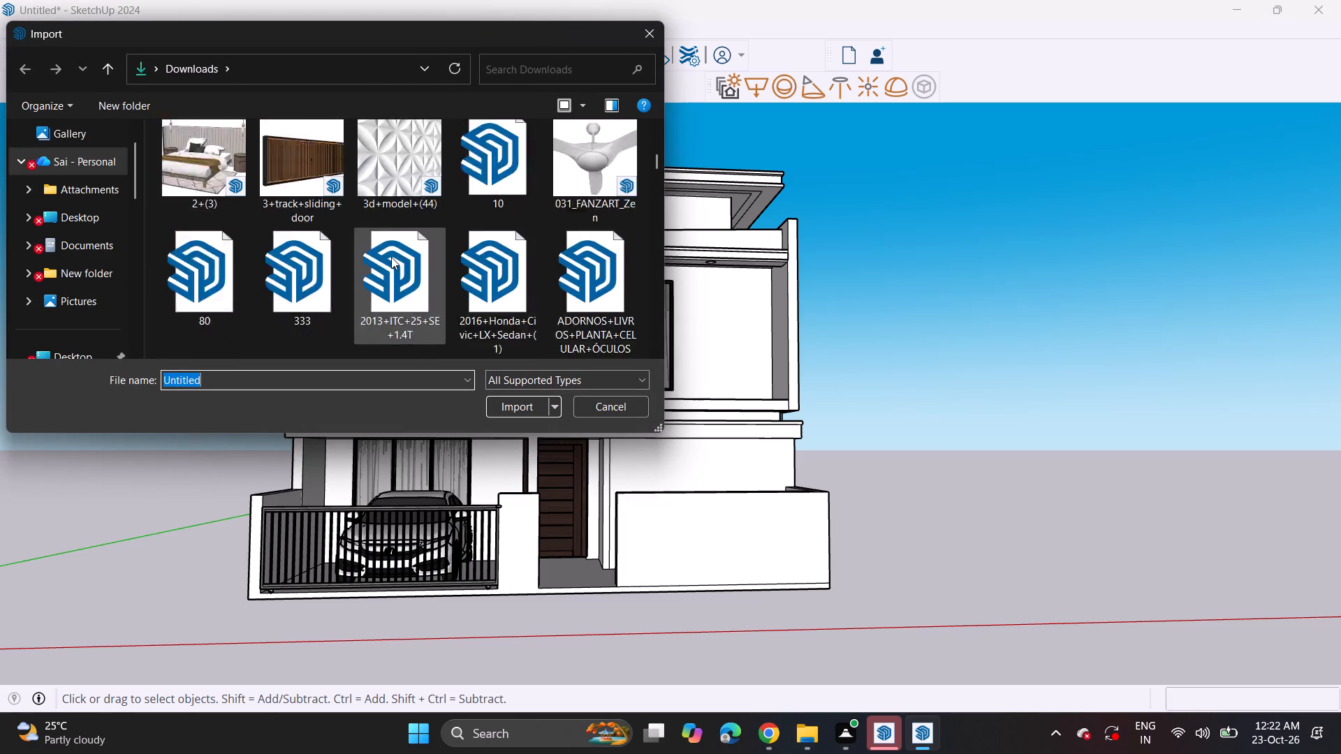
scroll(391, 257, "down", 8)
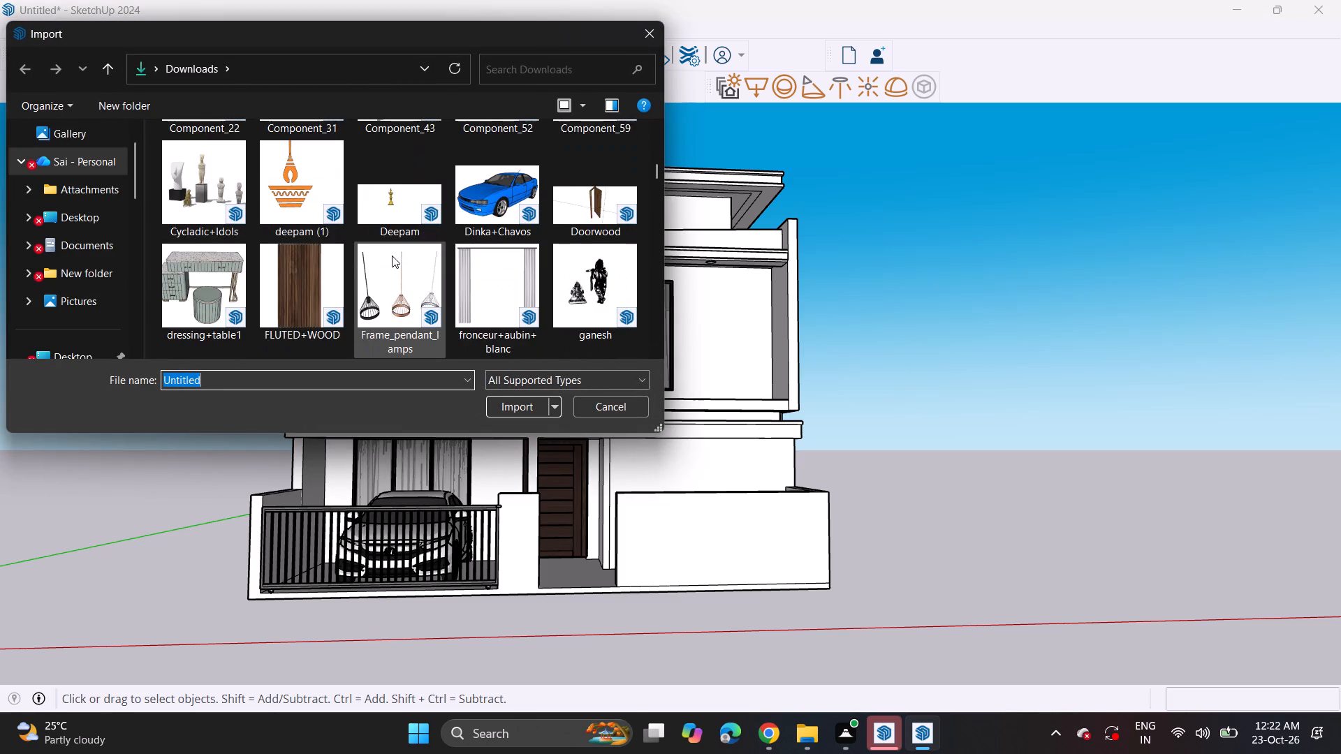
scroll(392, 256, "down", 4)
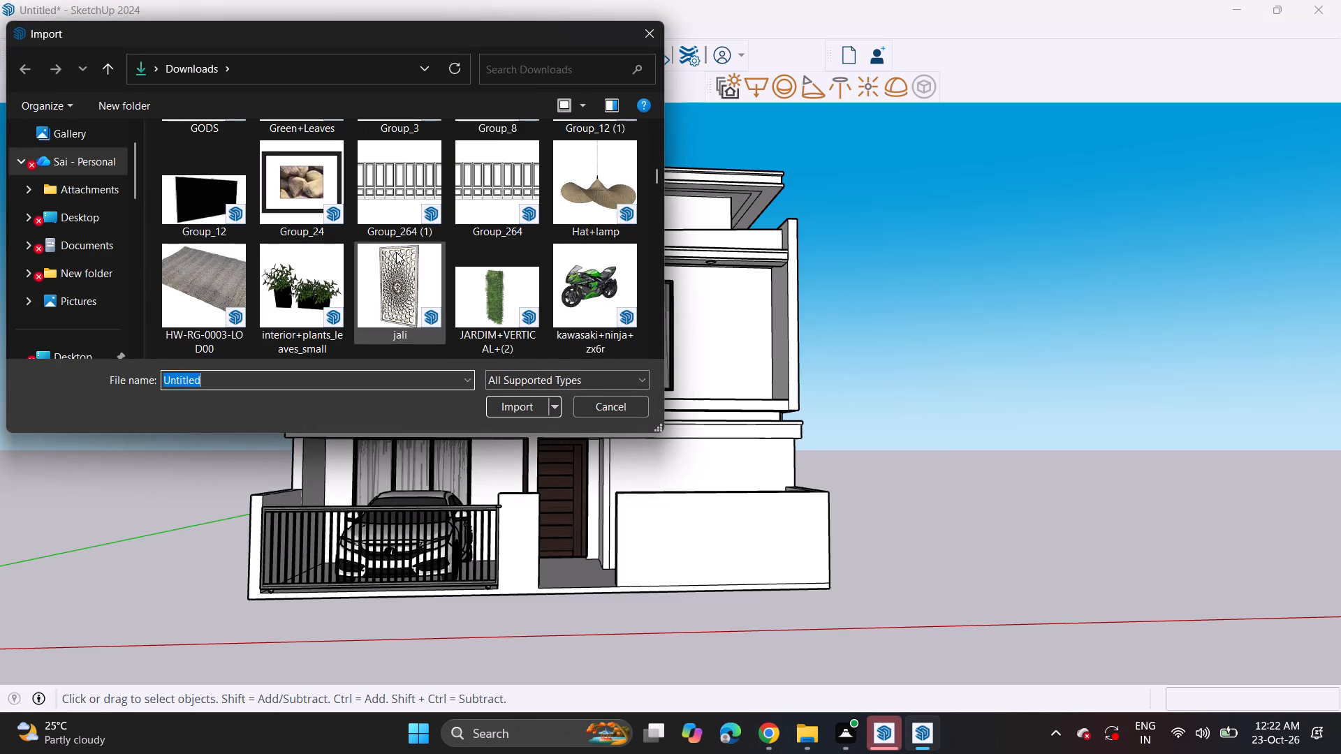
scroll(396, 252, "down", 4)
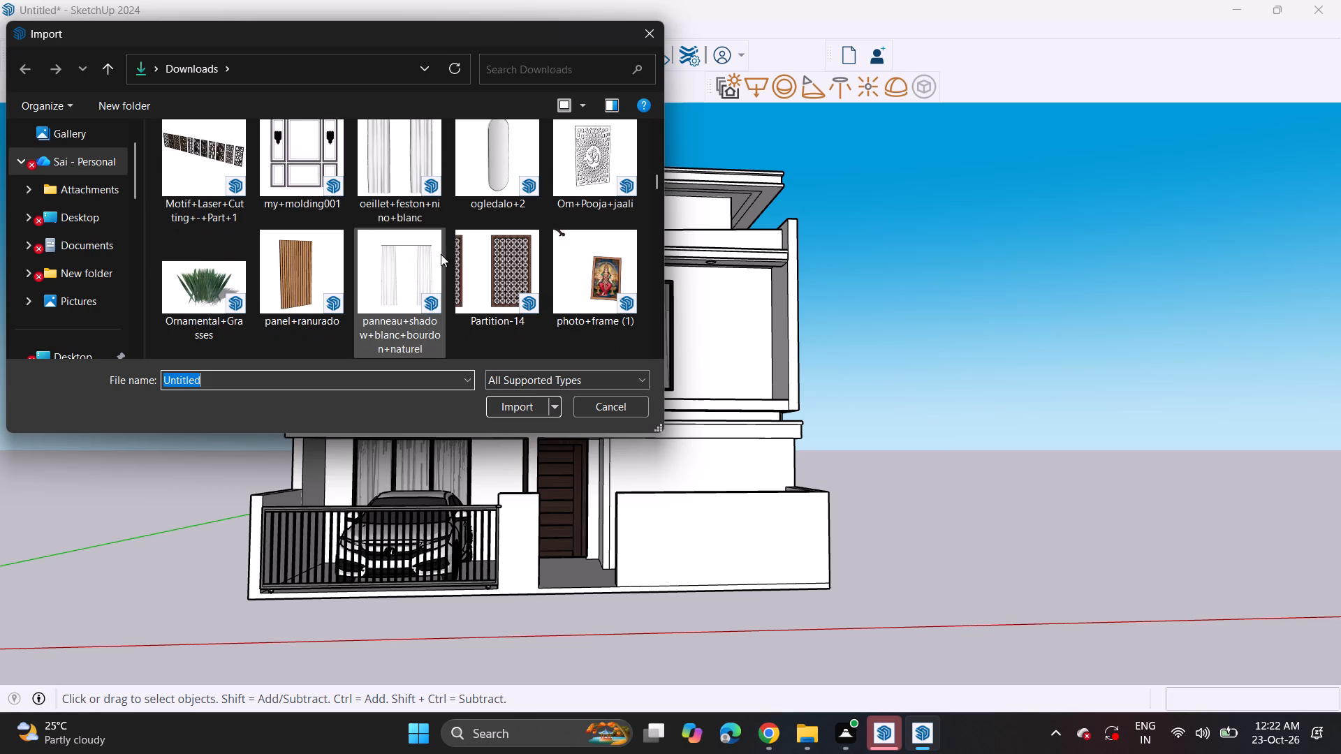
scroll(441, 254, "down", 3)
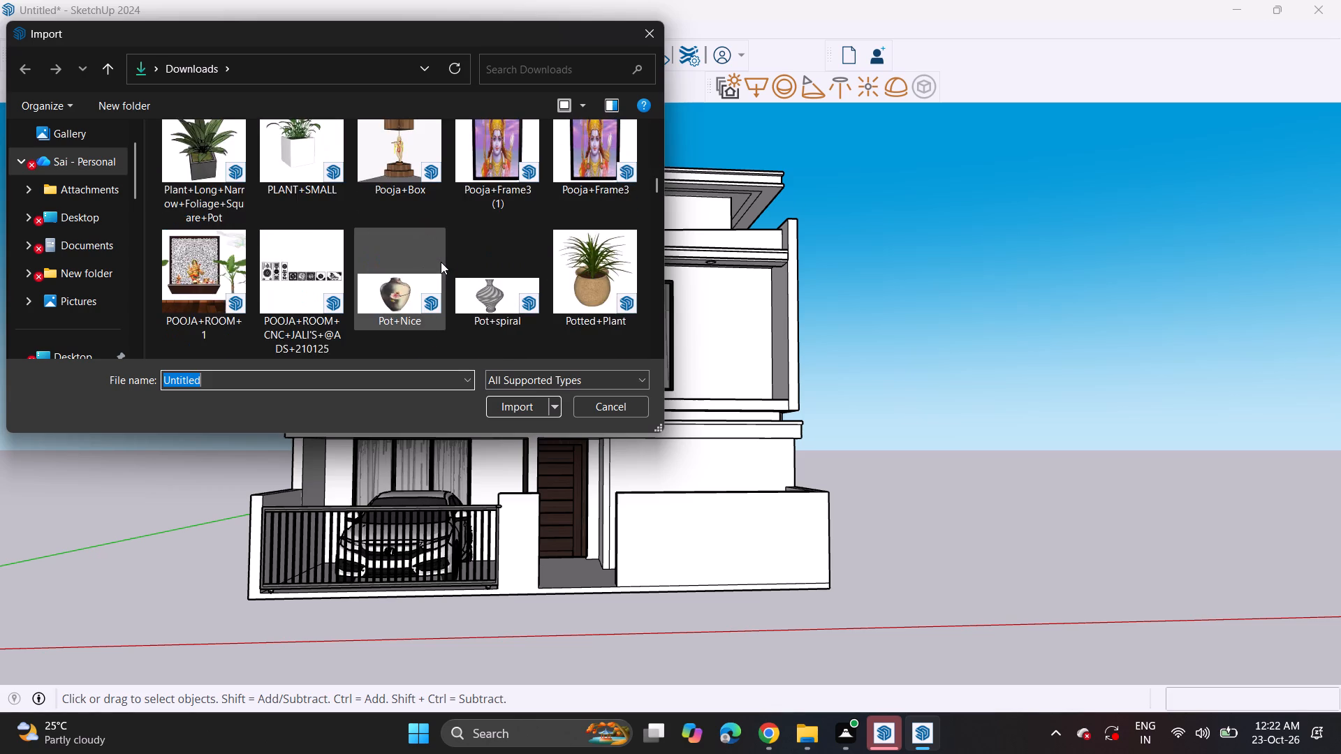
scroll(441, 260, "down", 6)
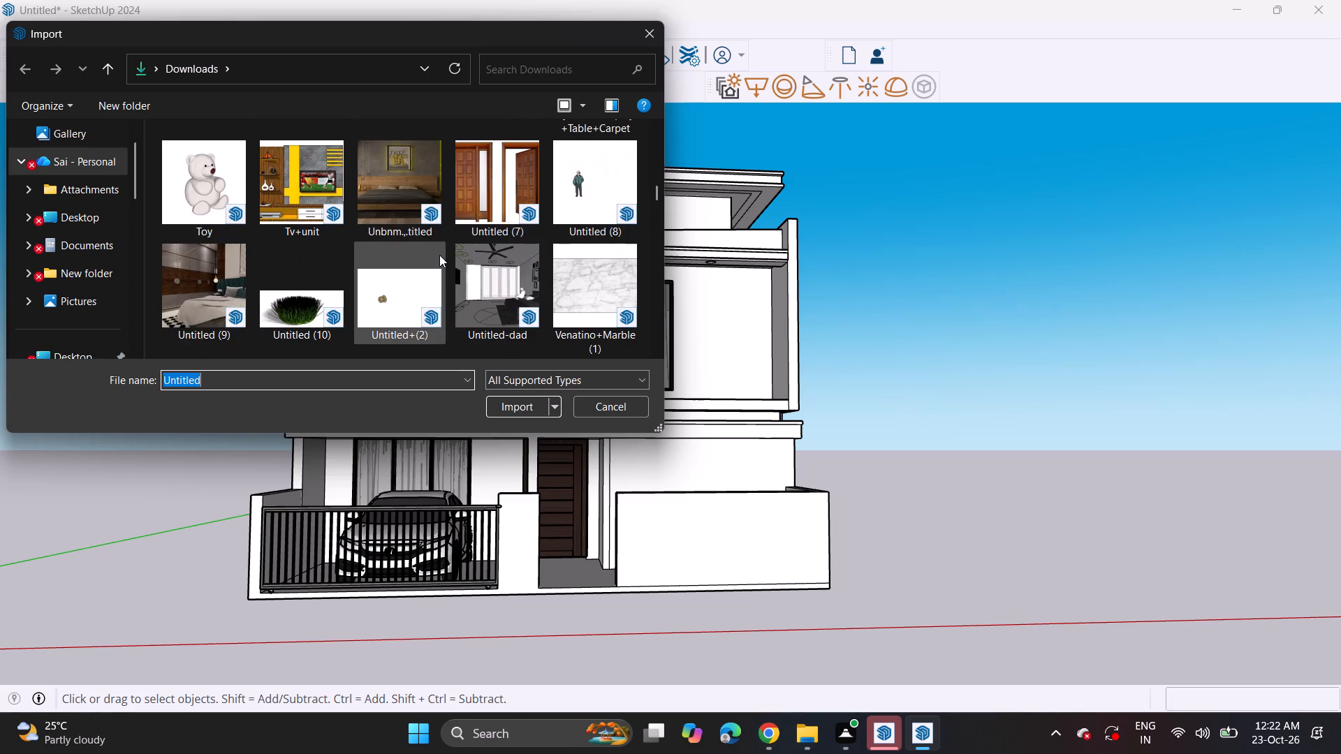
scroll(439, 255, "down", 4)
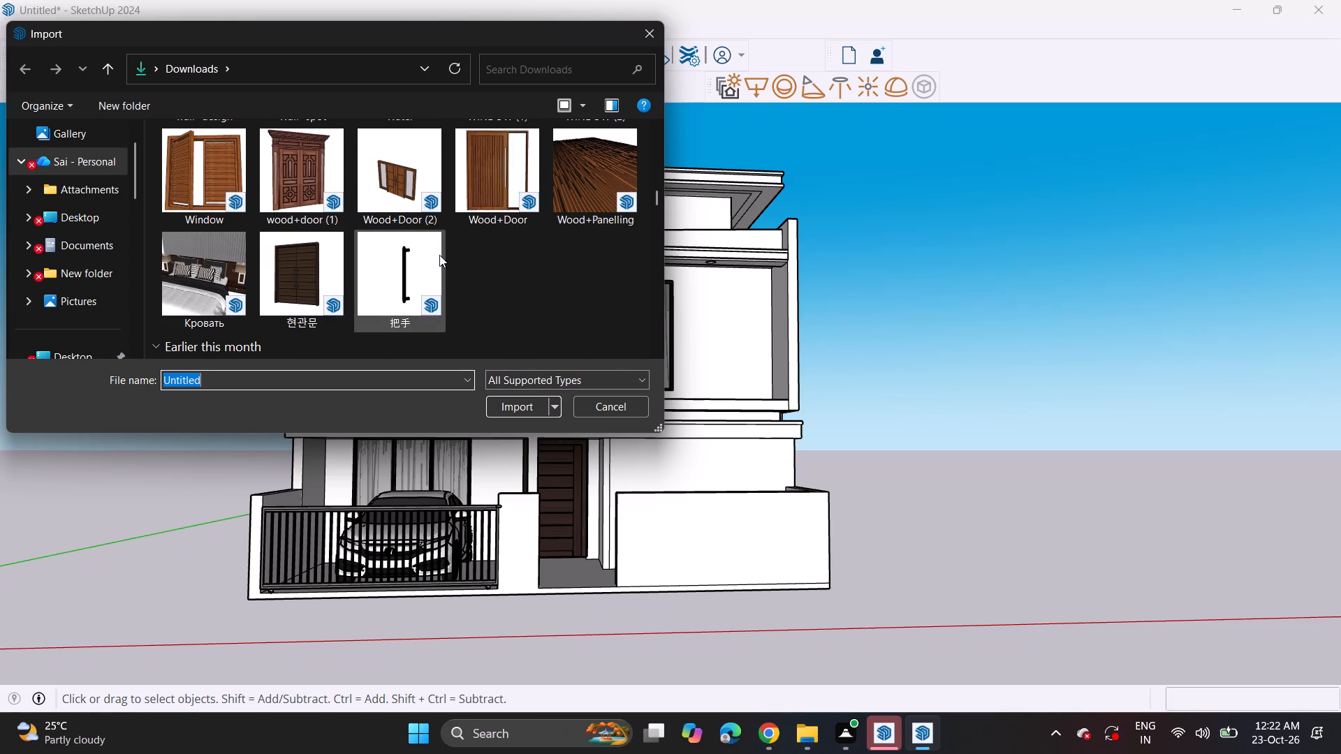
scroll(413, 242, "down", 2)
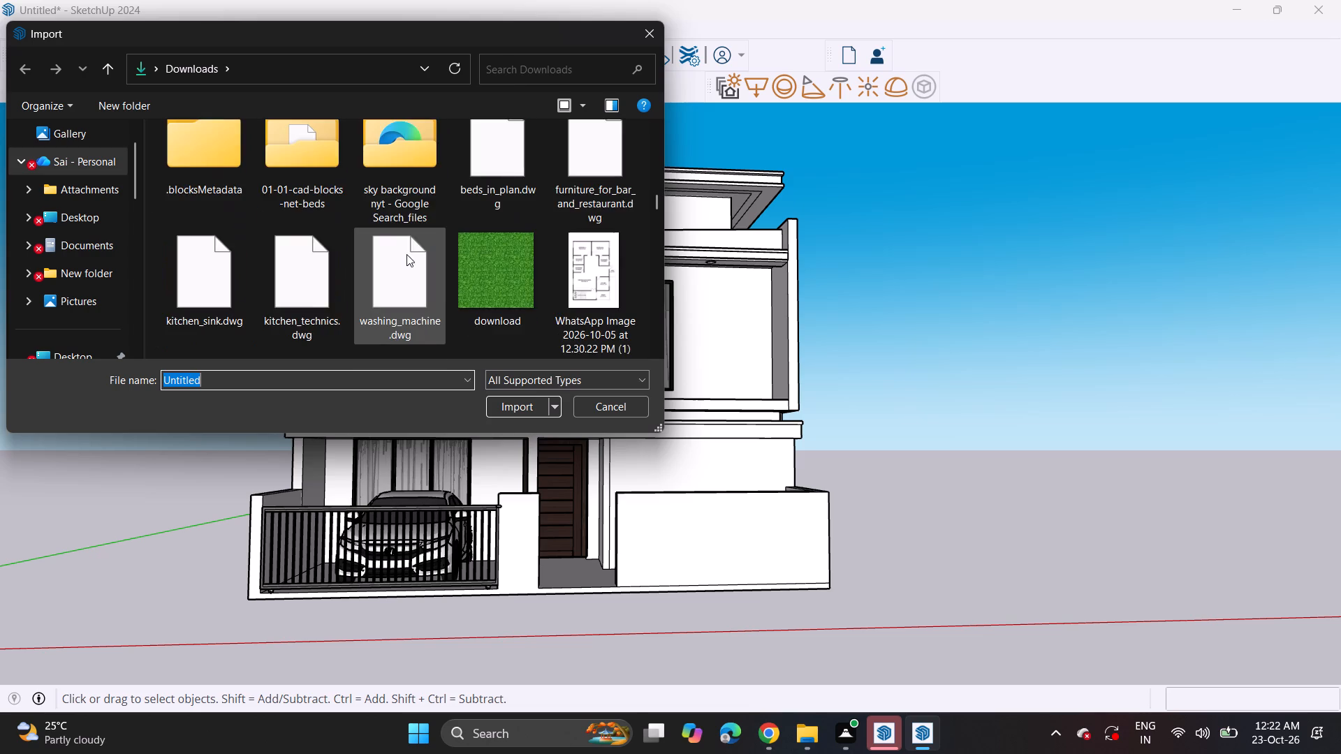
scroll(404, 254, "down", 9)
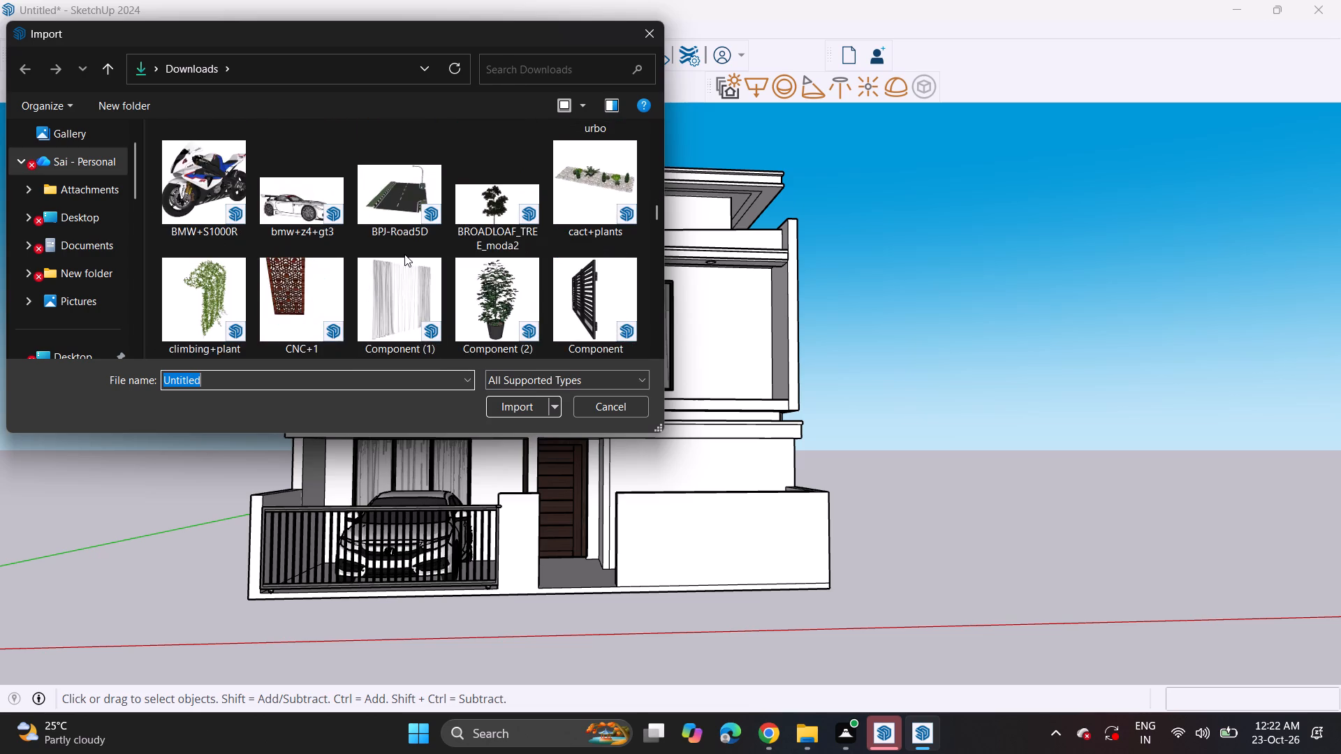
scroll(404, 254, "down", 3)
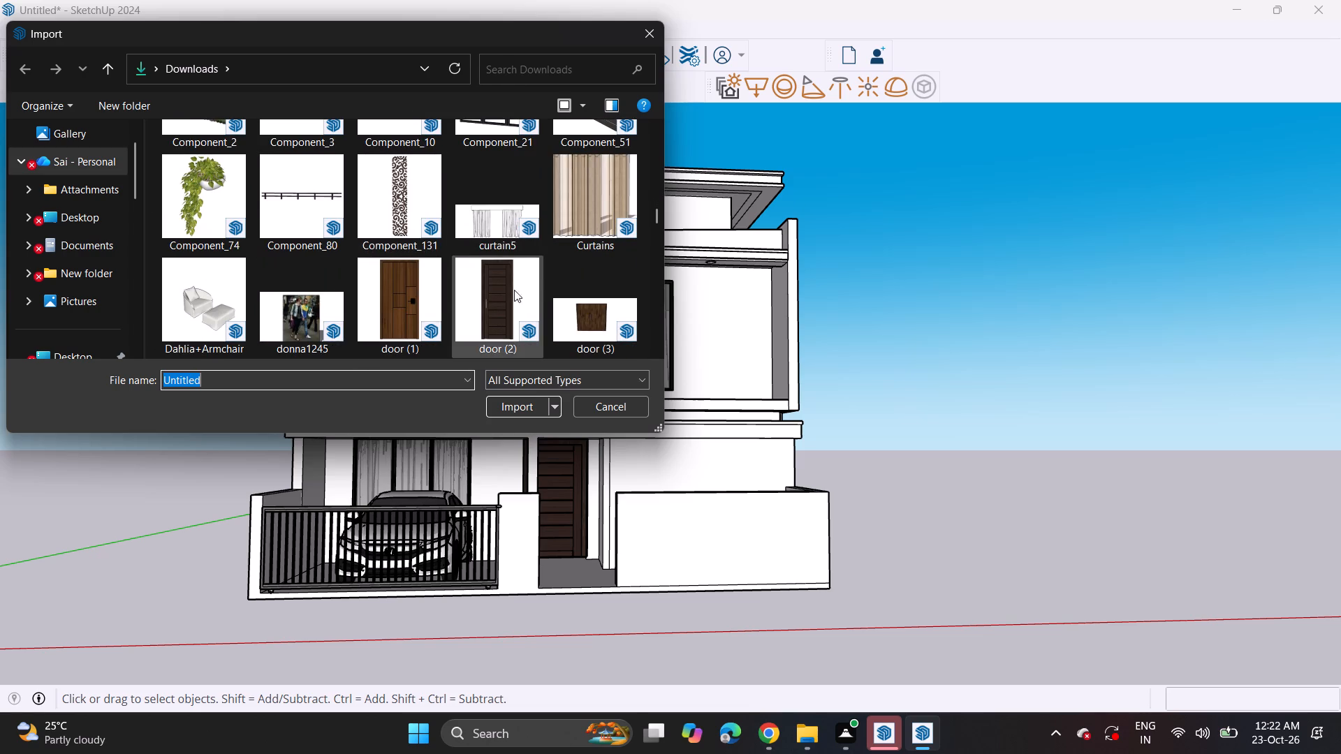
left_click(601, 290)
left_click(538, 413)
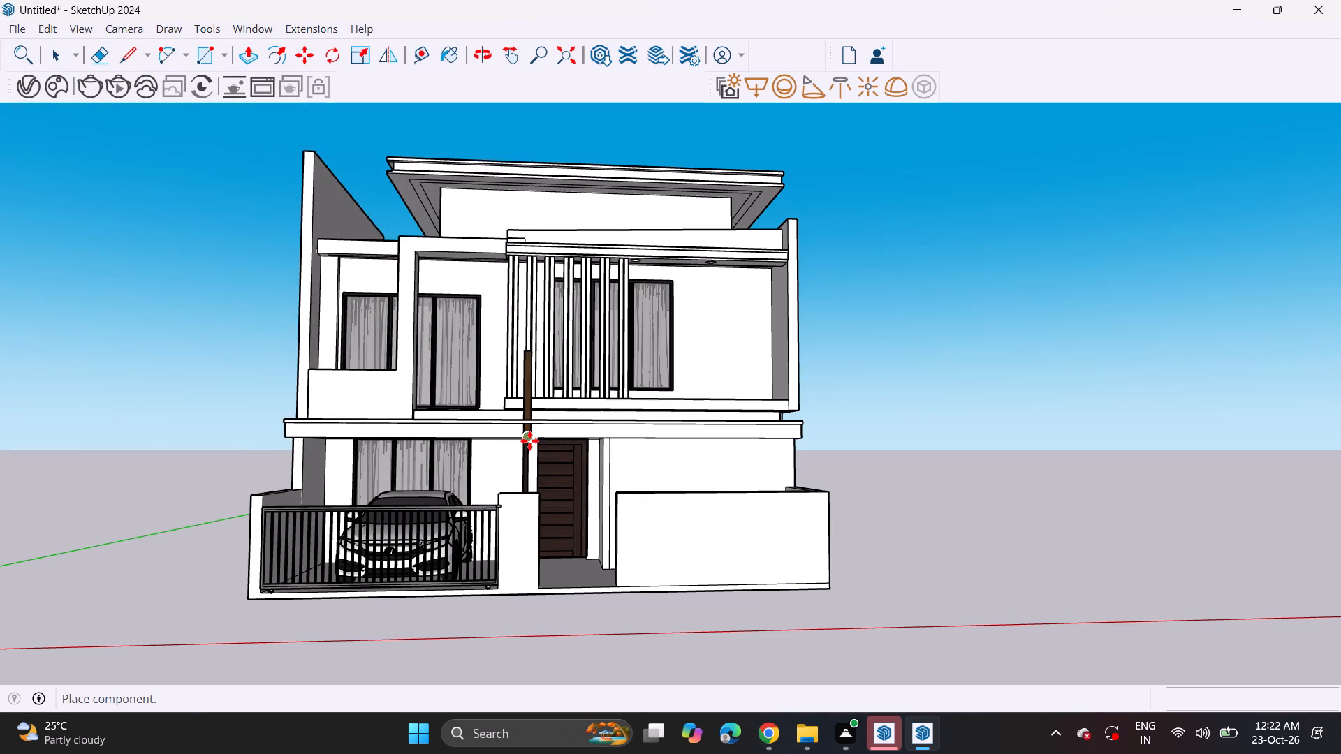
middle_click_drag(532, 618, 541, 732)
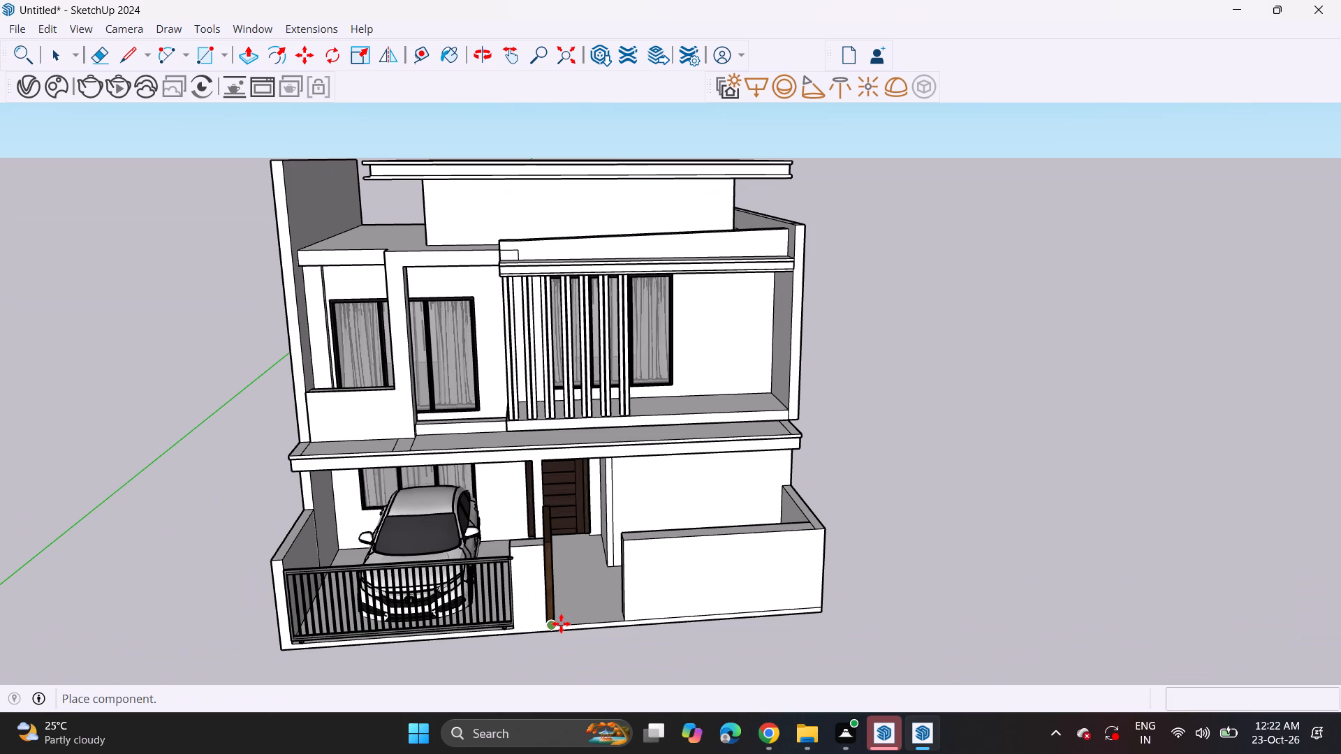
left_click(561, 623)
Rotate the imported double door 90° on the ground plane so it spans the pedestrian entrance opening.
left_click(331, 50)
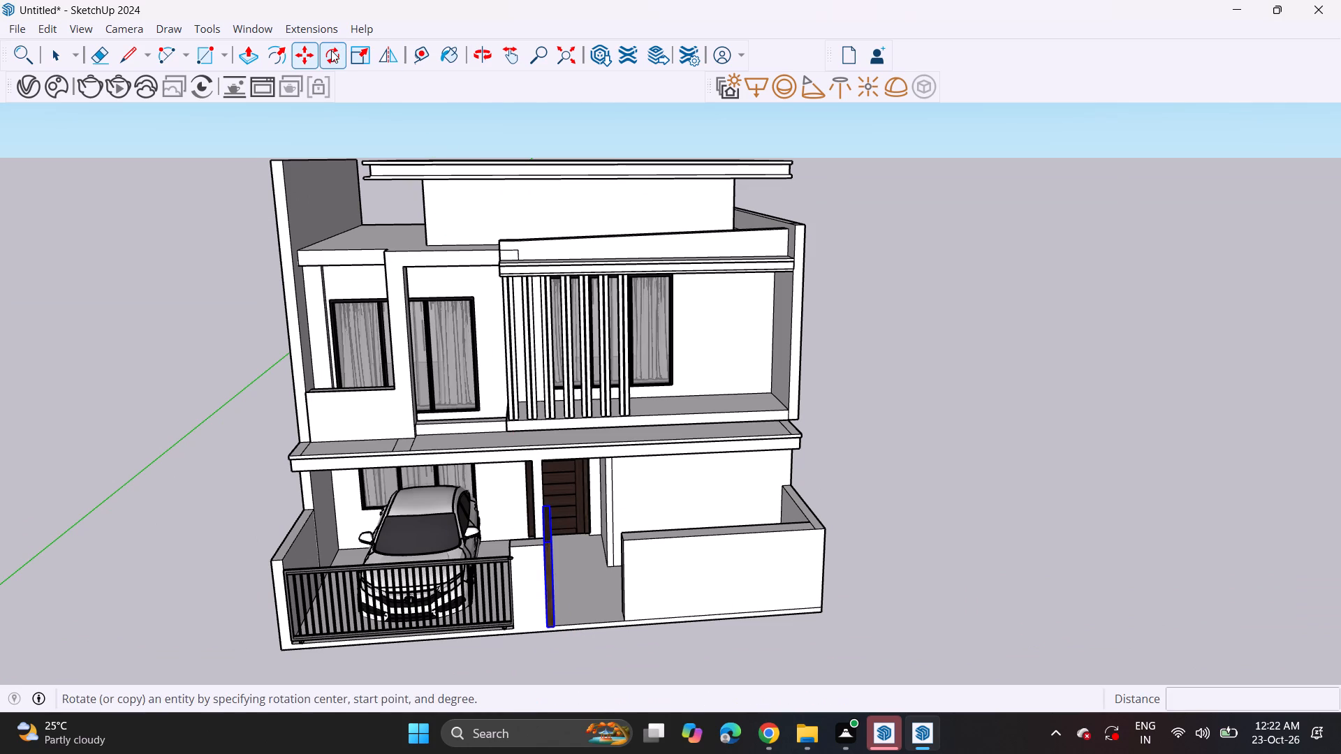
scroll(379, 373, "down", 4)
middle_click_drag(402, 434, 414, 196)
middle_click_drag(430, 214, 460, 417)
scroll(451, 358, "up", 1)
left_click(513, 459)
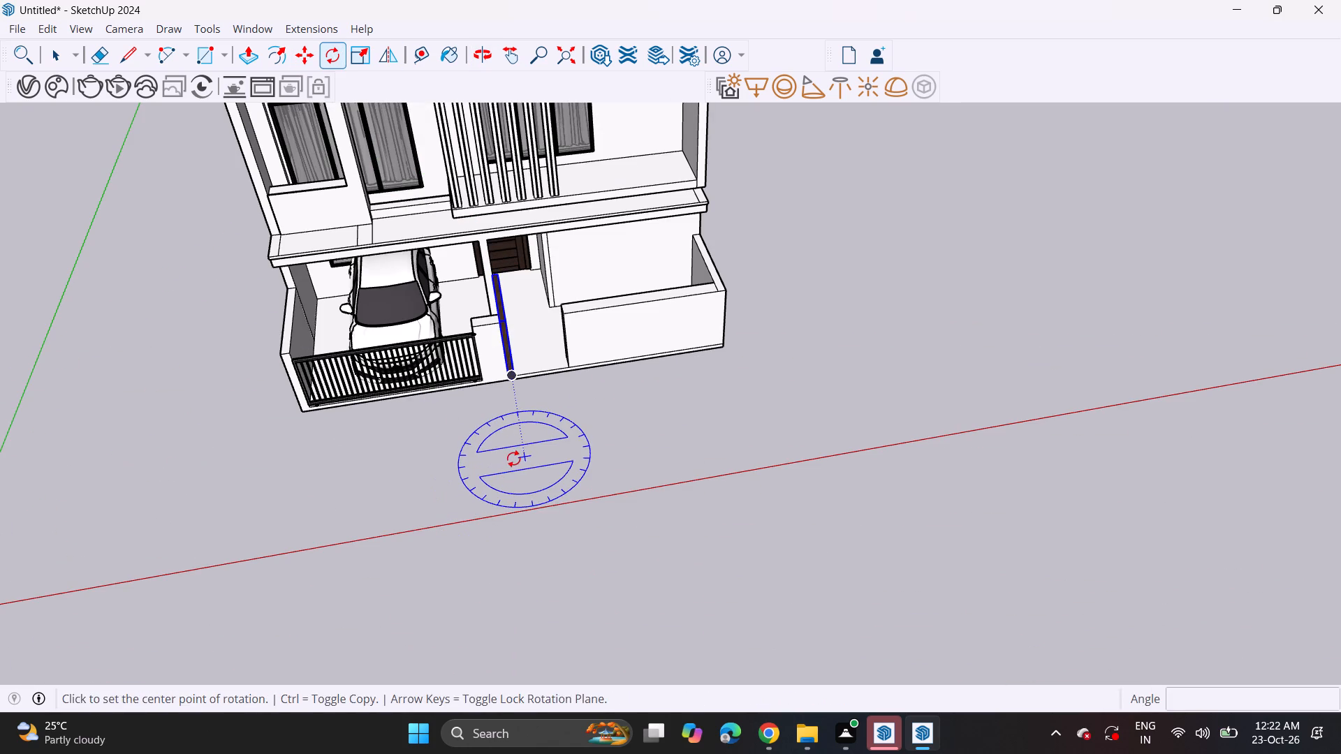
left_click(587, 444)
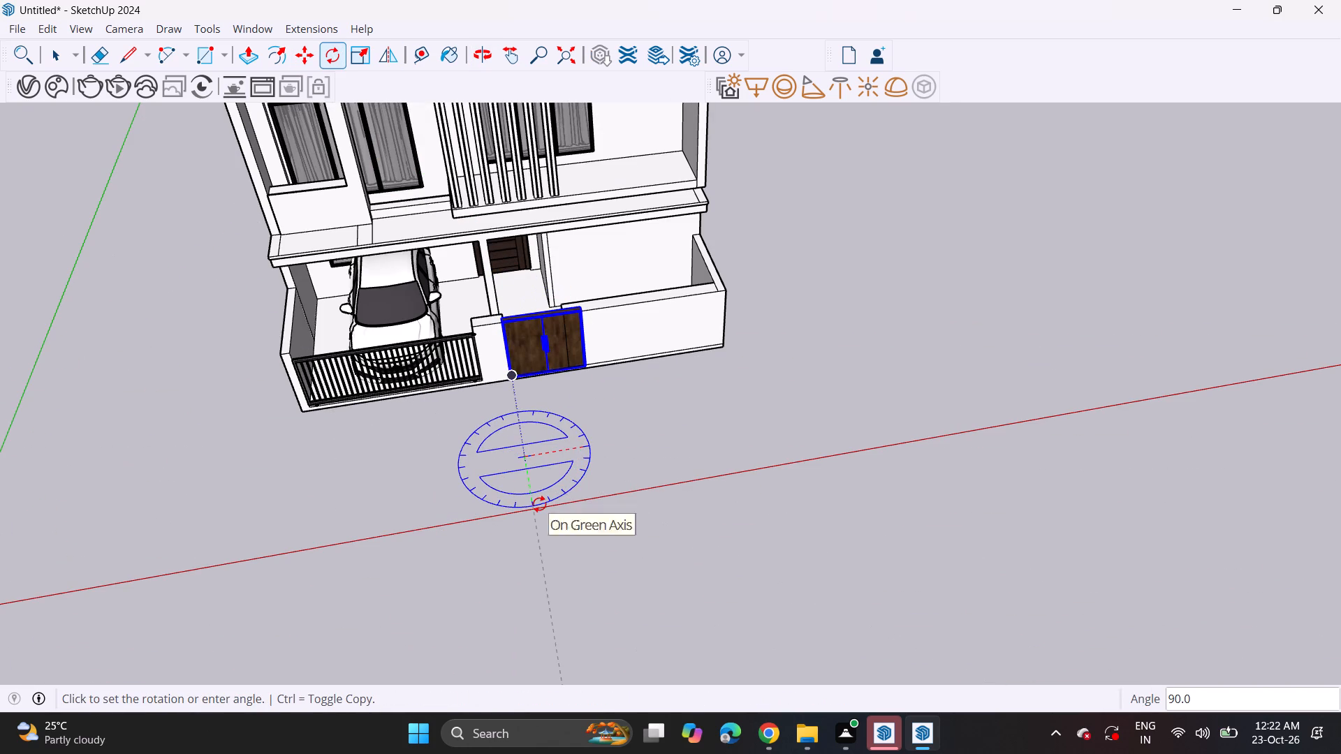
left_click(539, 504)
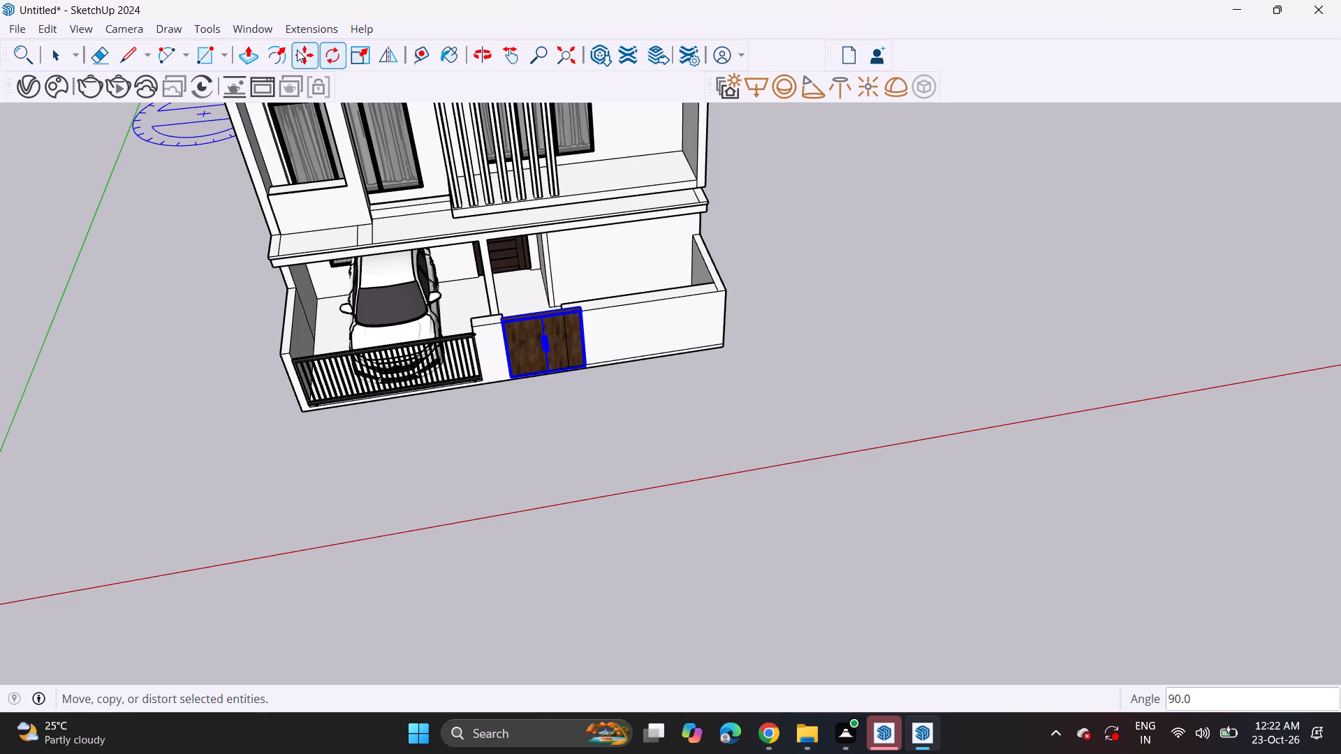
Move the double door about 1' 4" along the front wall toward the sliding gate, centring it on the entrance opening.
left_click(297, 50)
scroll(476, 325, "up", 5)
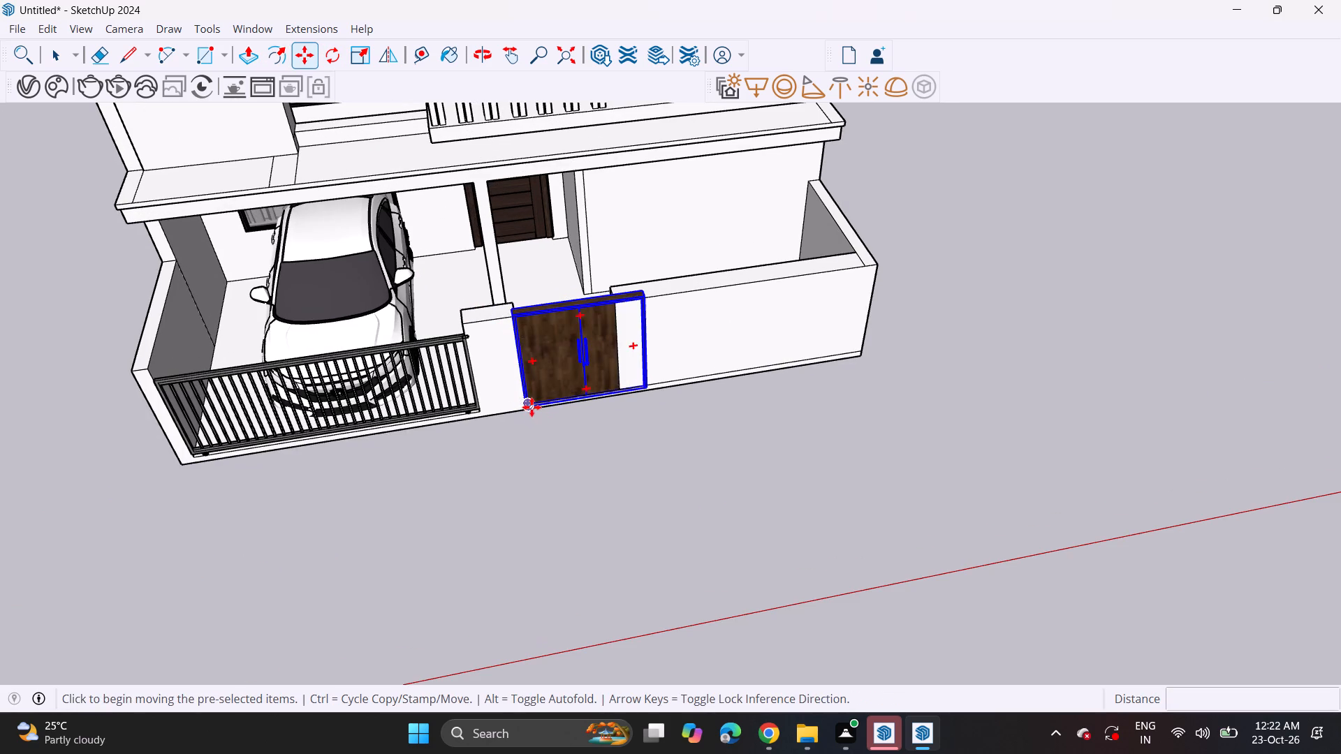
left_click(532, 407)
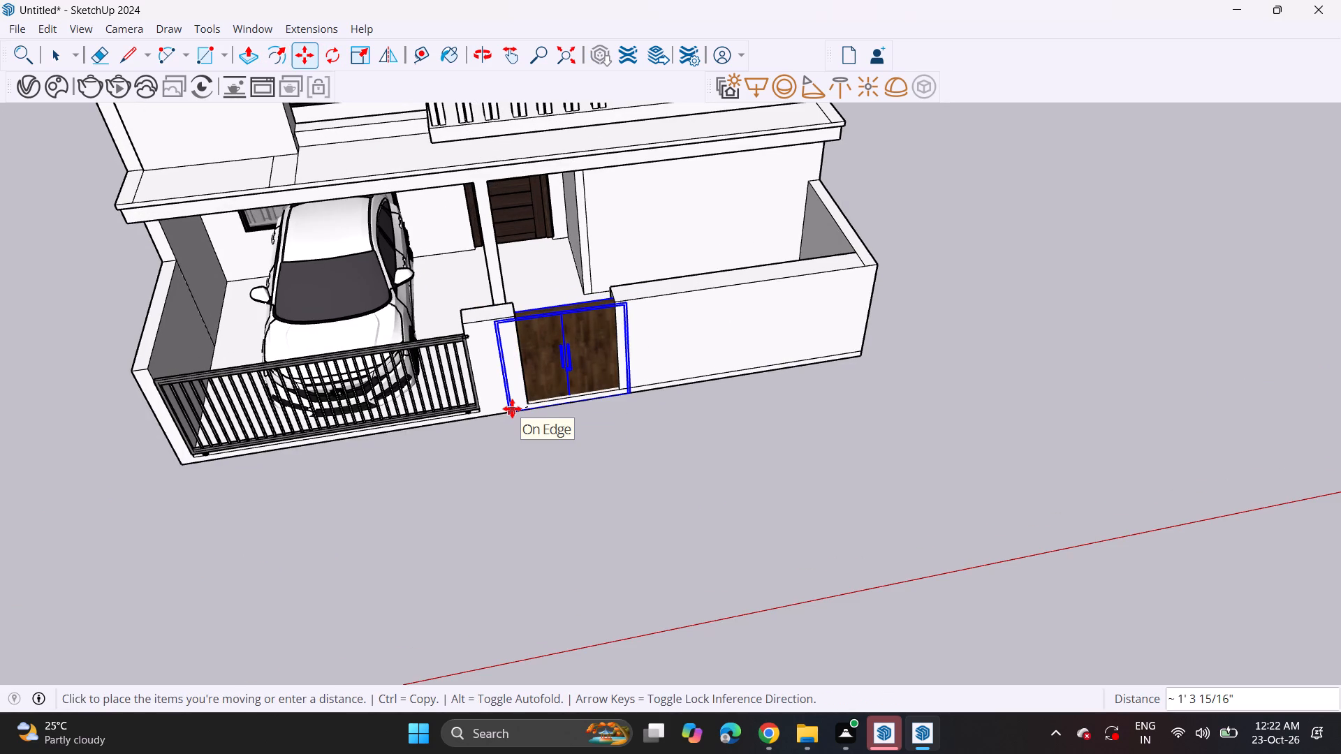
left_click(512, 408)
key("space")
left_click(919, 253)
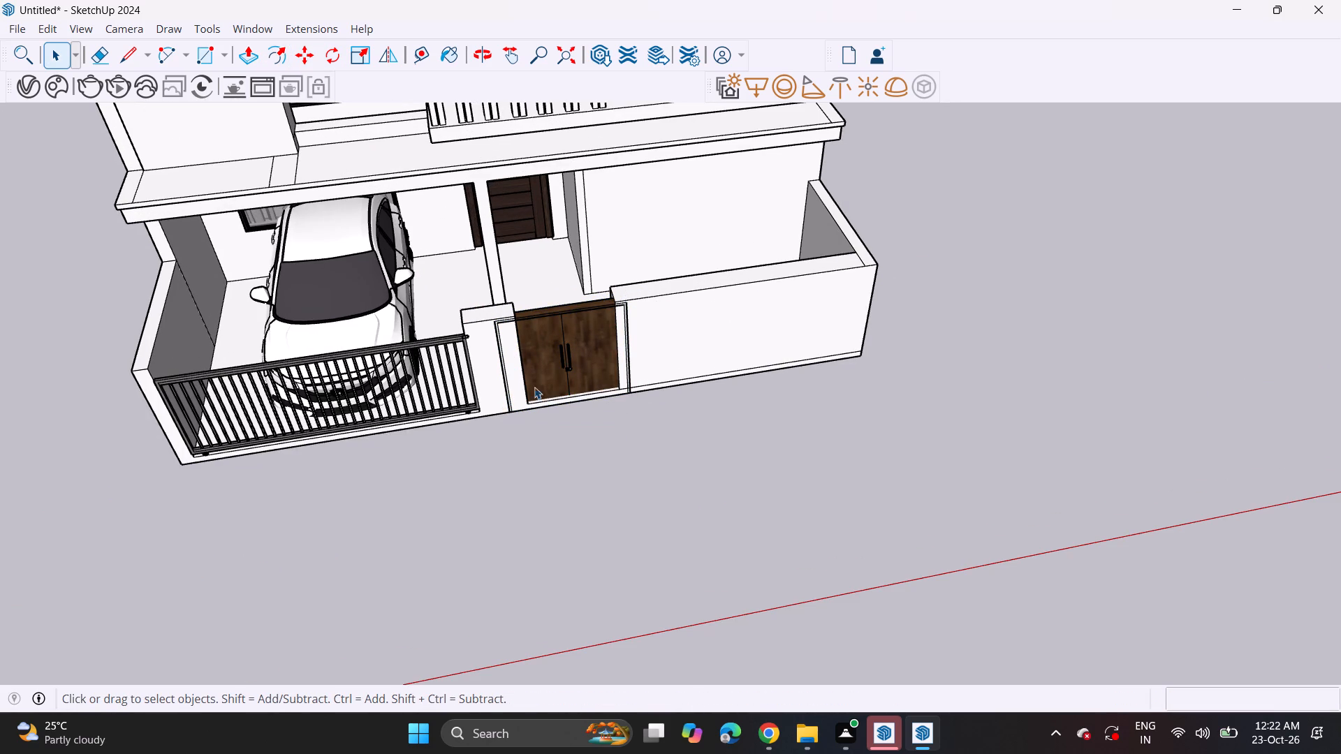
Move the double door slightly back into the wall thickness so its leaves sit recessed between the pillar and front wall.
left_click(540, 359)
scroll(540, 357, "up", 1)
middle_click_drag(540, 357, 543, 437)
scroll(526, 408, "up", 5)
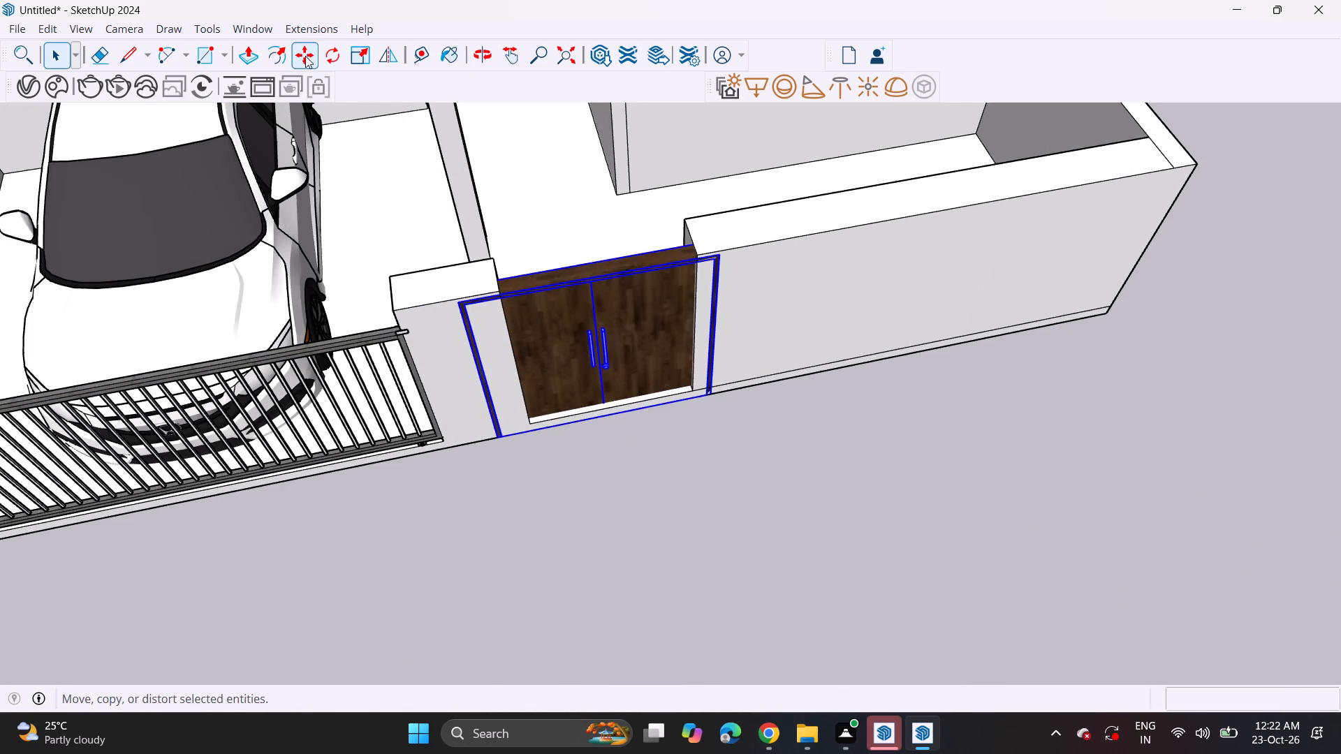
left_click(306, 57)
left_click(496, 443)
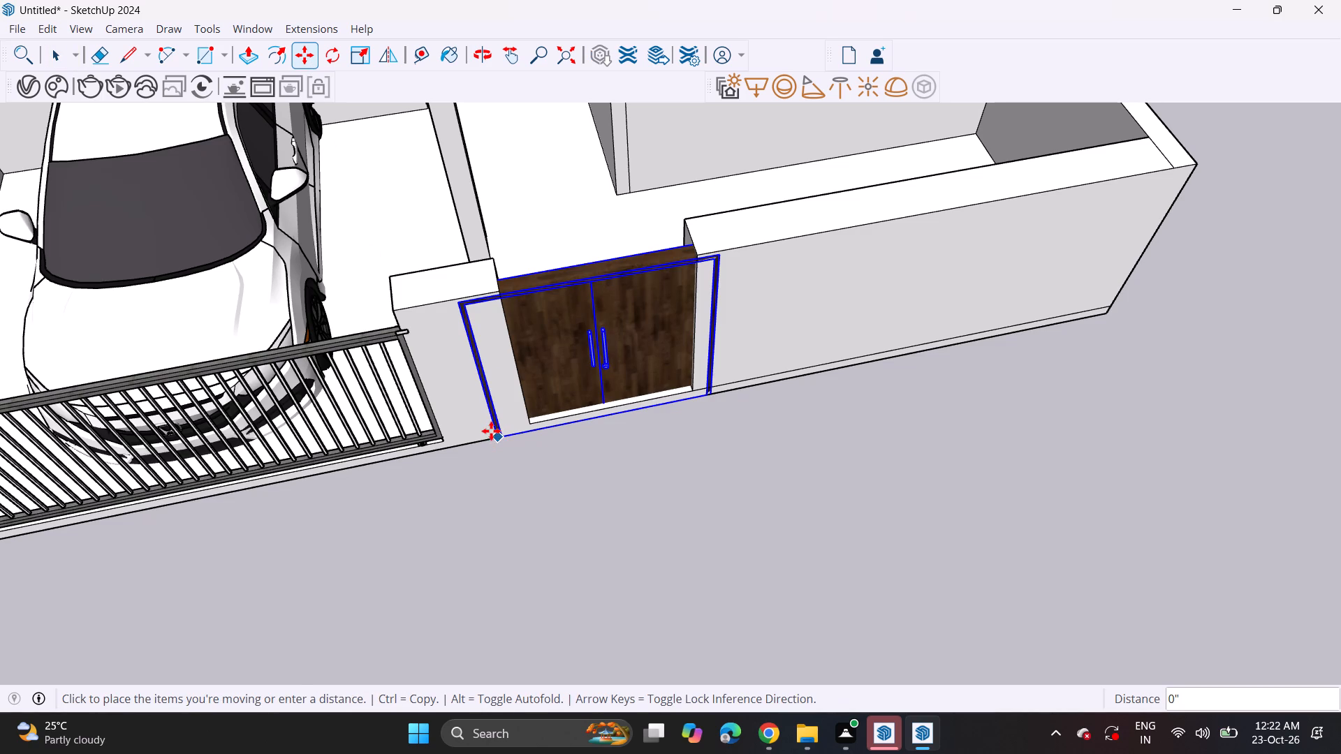
left_click(490, 427)
key("space")
left_click(789, 376)
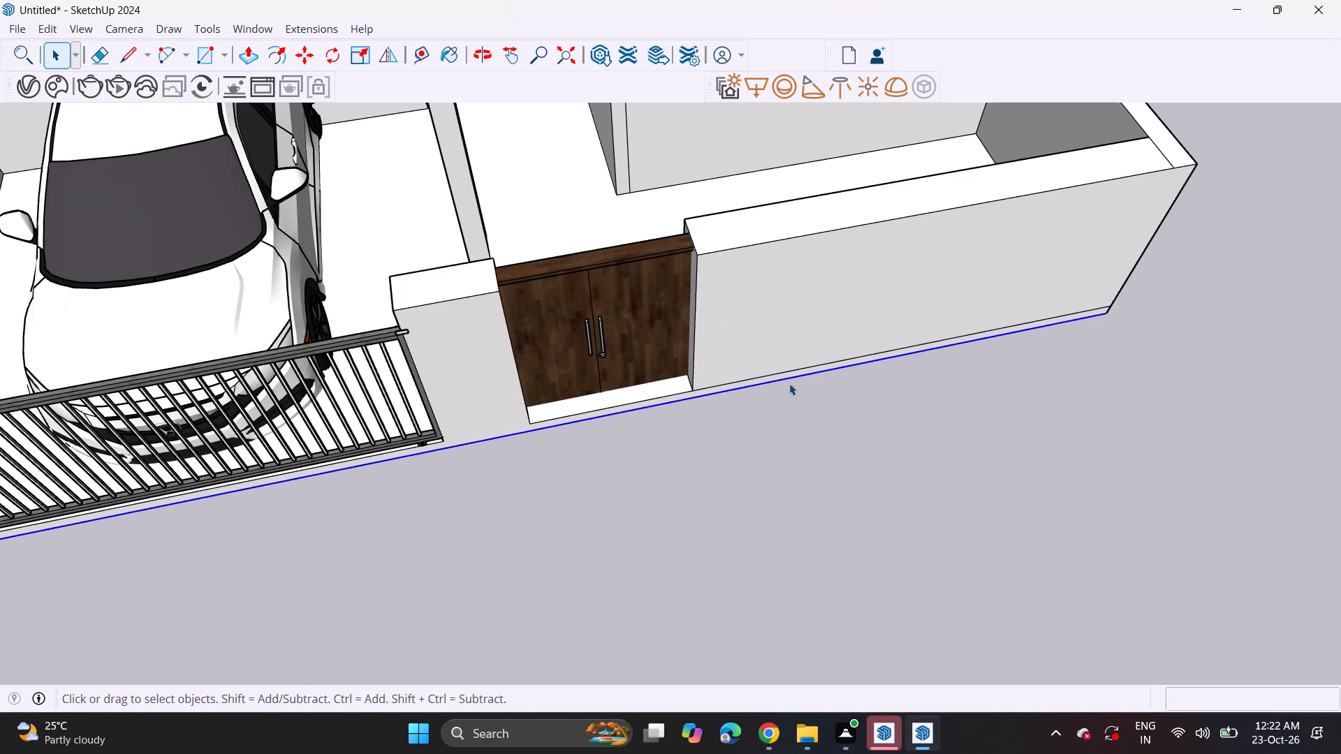
Examine the double door's fit in the entrance opening up close, then the villa's whole front elevation.
middle_click_drag(759, 325, 650, 123)
scroll(647, 110, "up", 1)
scroll(643, 188, "down", 4)
scroll(667, 239, "up", 1)
middle_click_drag(672, 195, 681, 119)
scroll(676, 186, "down", 4)
middle_click_drag(655, 223, 703, 328, "shift")
scroll(721, 338, "up", 1)
middle_click_drag(733, 320, 779, 231)
scroll(724, 280, "down", 5)
middle_click_drag(721, 268, 654, 519)
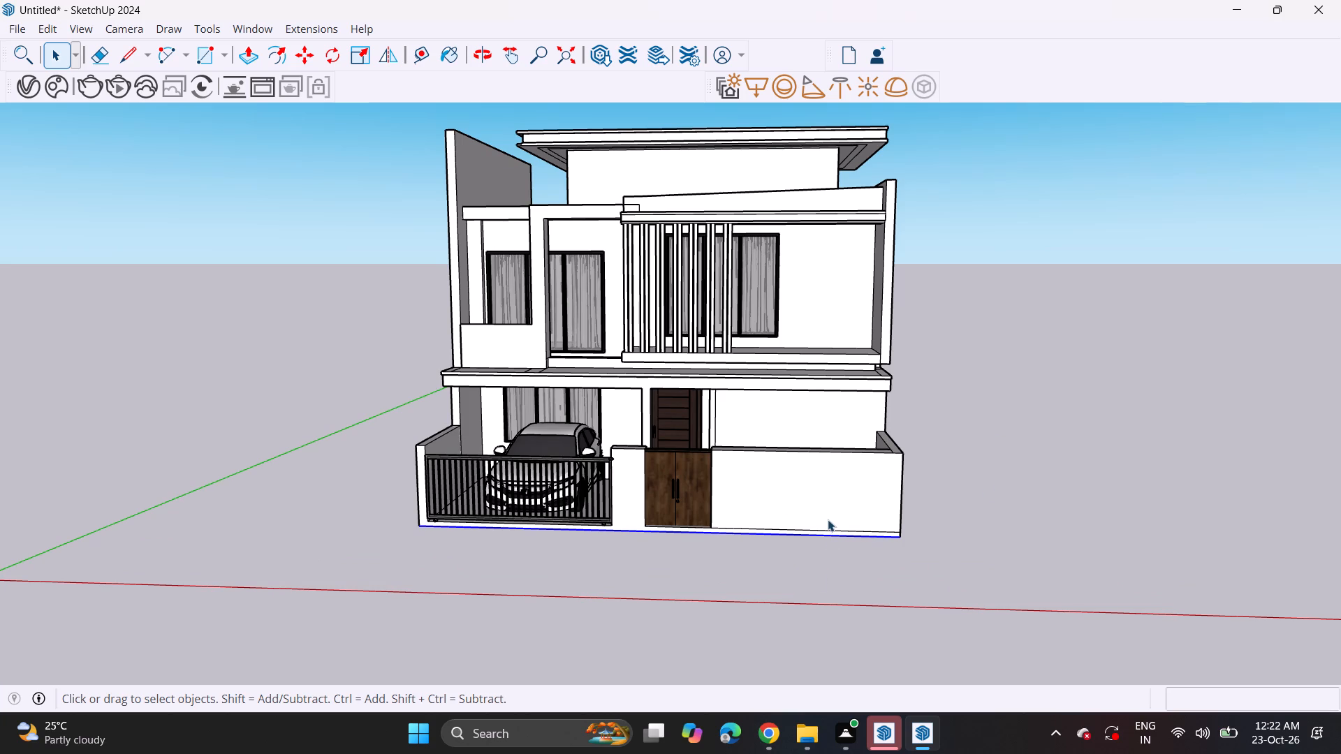
Raise the tops of the gate pillar, front wall and both side boundary walls by about 10 inches with Push/Pull.
scroll(683, 484, "up", 1)
middle_click_drag(705, 450, 682, 584)
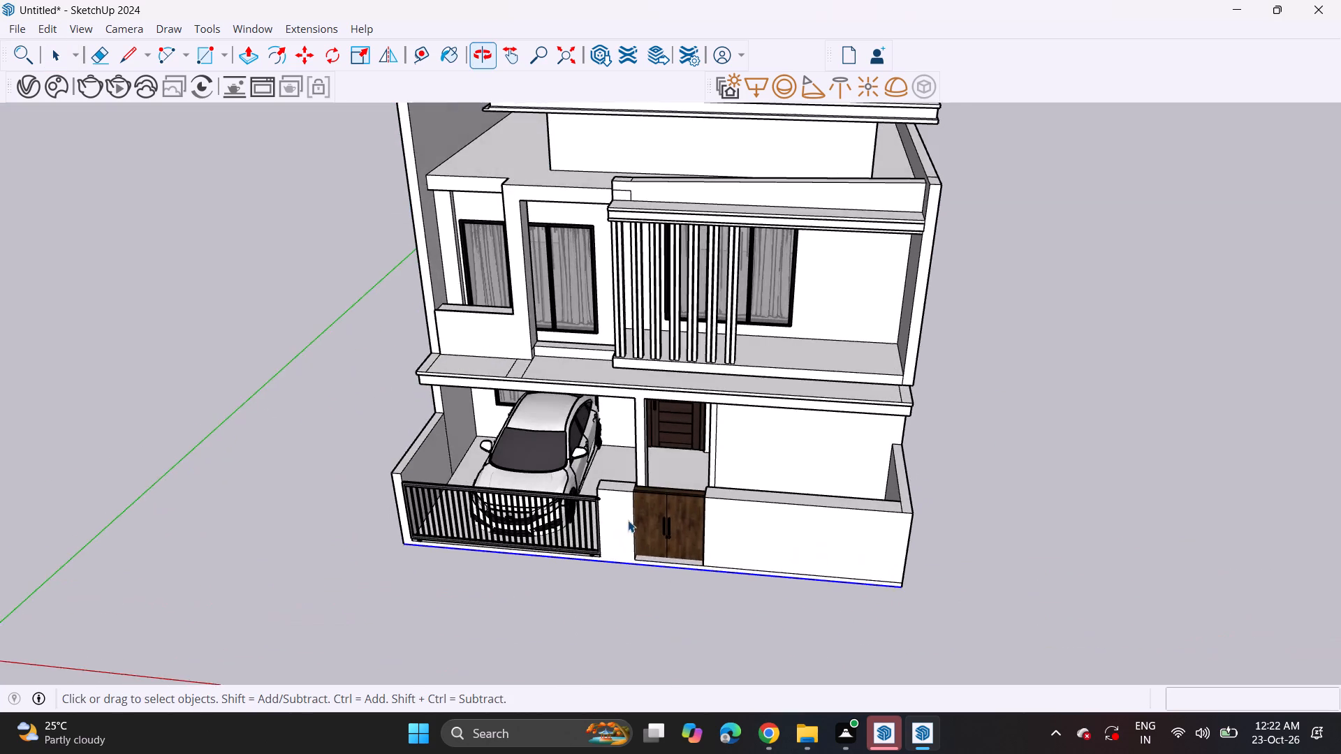
scroll(612, 509, "up", 6)
left_click(256, 49)
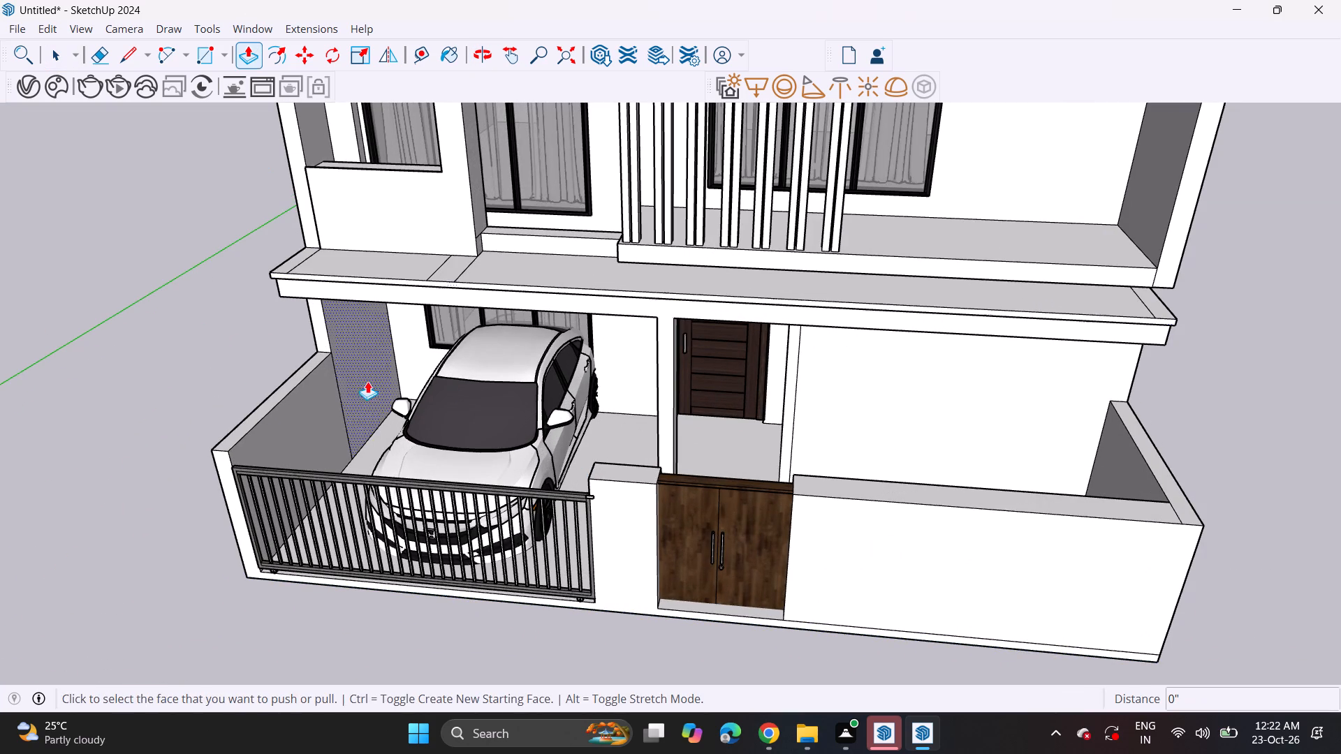
left_click(636, 482)
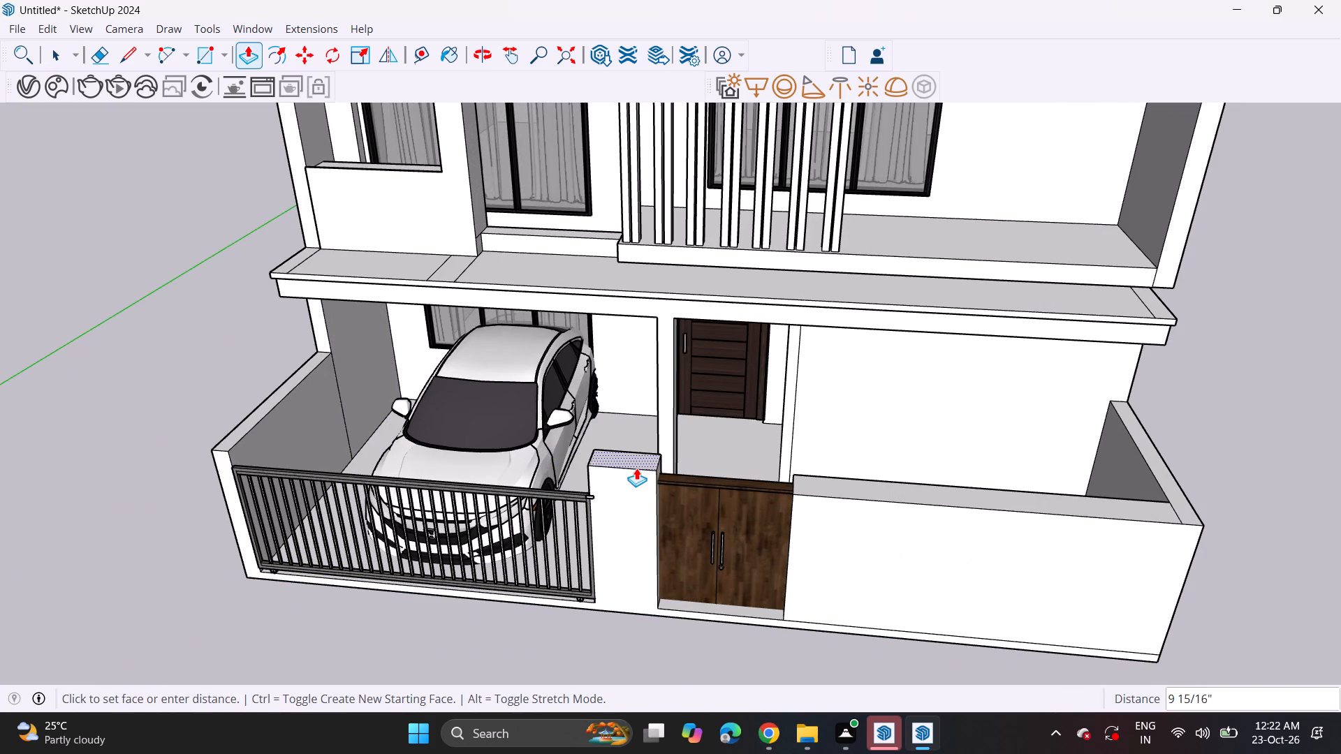
left_click(636, 468)
double_click(829, 485)
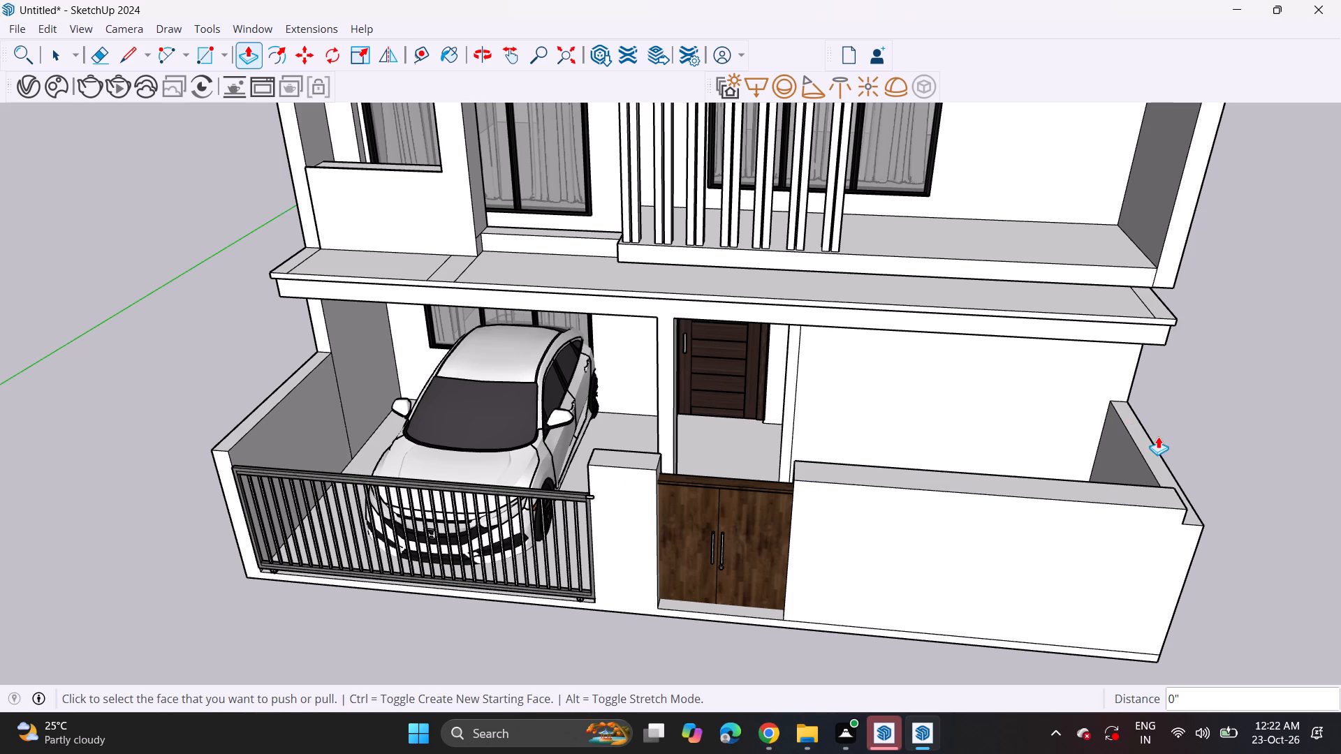
double_click(1152, 449)
double_click(251, 422)
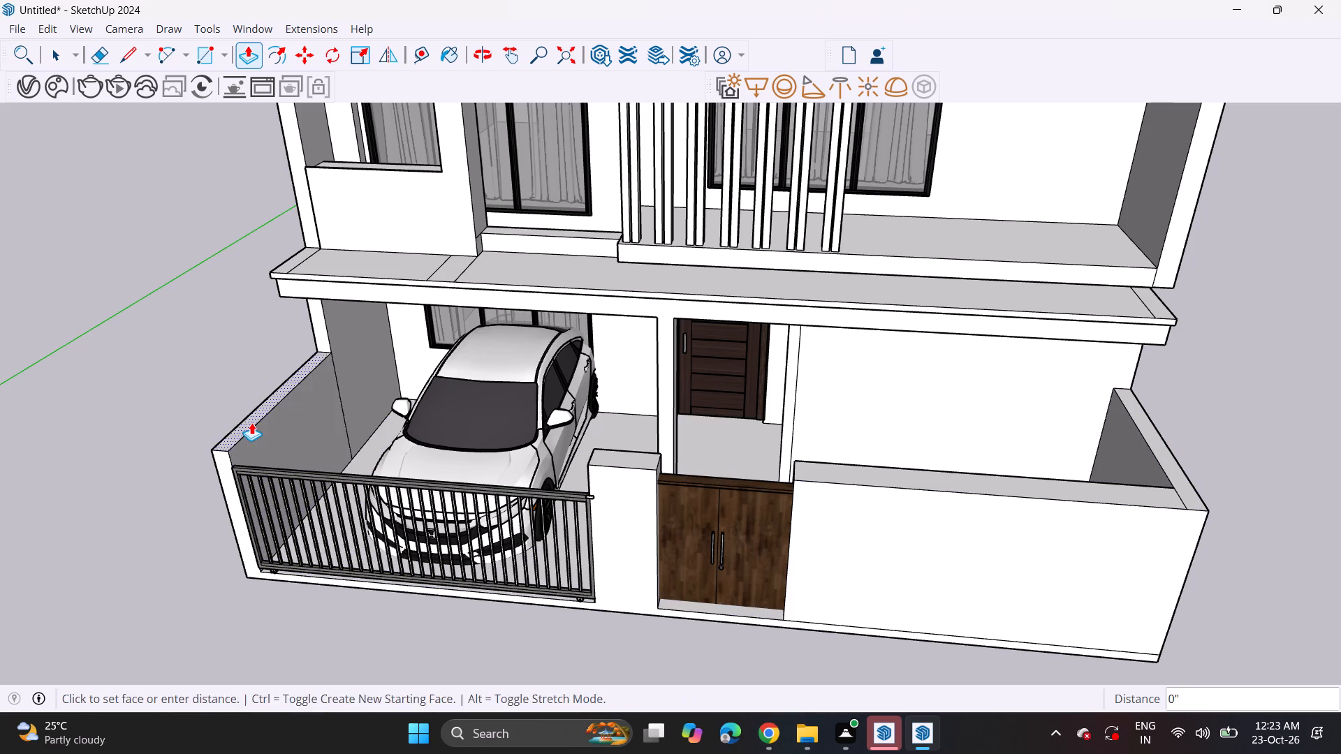
Draw a narrow vertical rectangle about 6' 1" by 3" on the front wall's face, from its top edge near the outer corner.
scroll(462, 442, "up", 1)
scroll(540, 406, "down", 4)
middle_click_drag(579, 452, 356, 295)
scroll(570, 434, "up", 1, "shift")
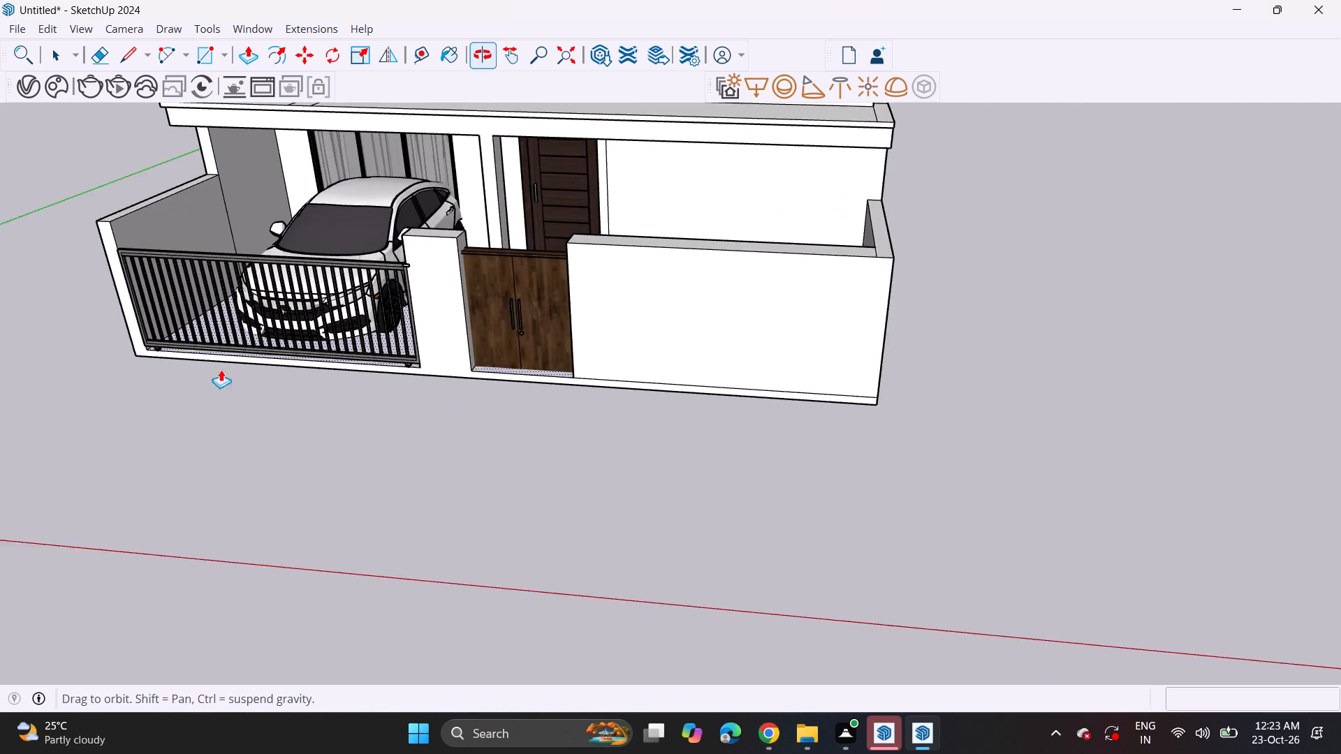
middle_click_drag(326, 390, 461, 367)
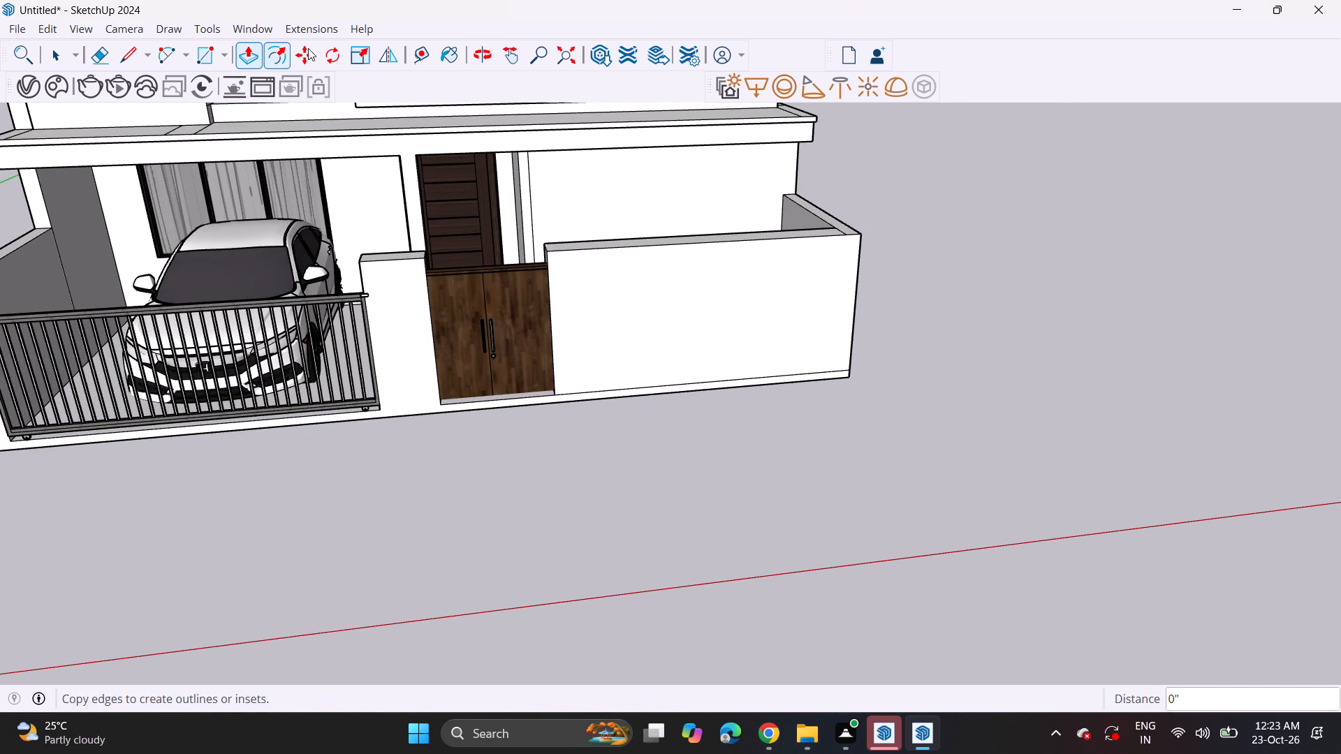
left_click(210, 58)
scroll(582, 225, "up", 1)
middle_click_drag(581, 223, 497, 153)
scroll(506, 154, "up", 1)
scroll(758, 172, "up", 3)
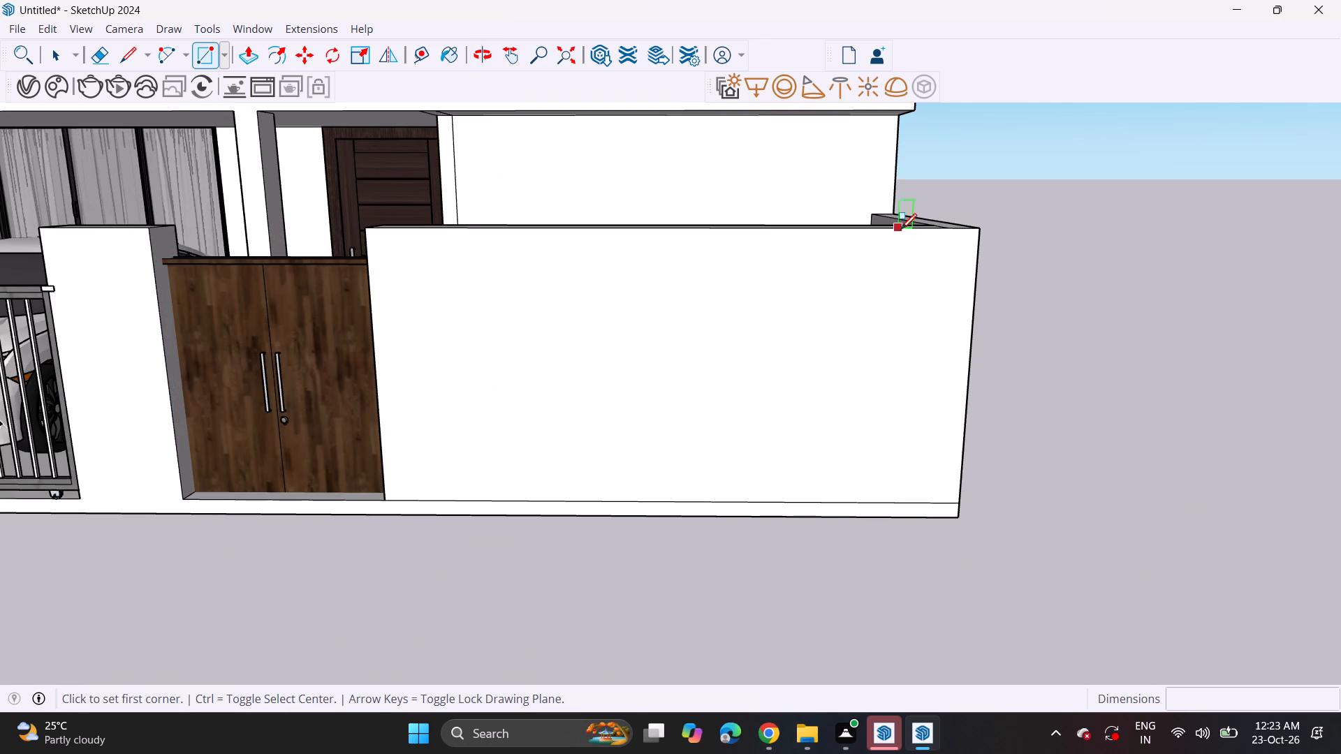
left_click(943, 231)
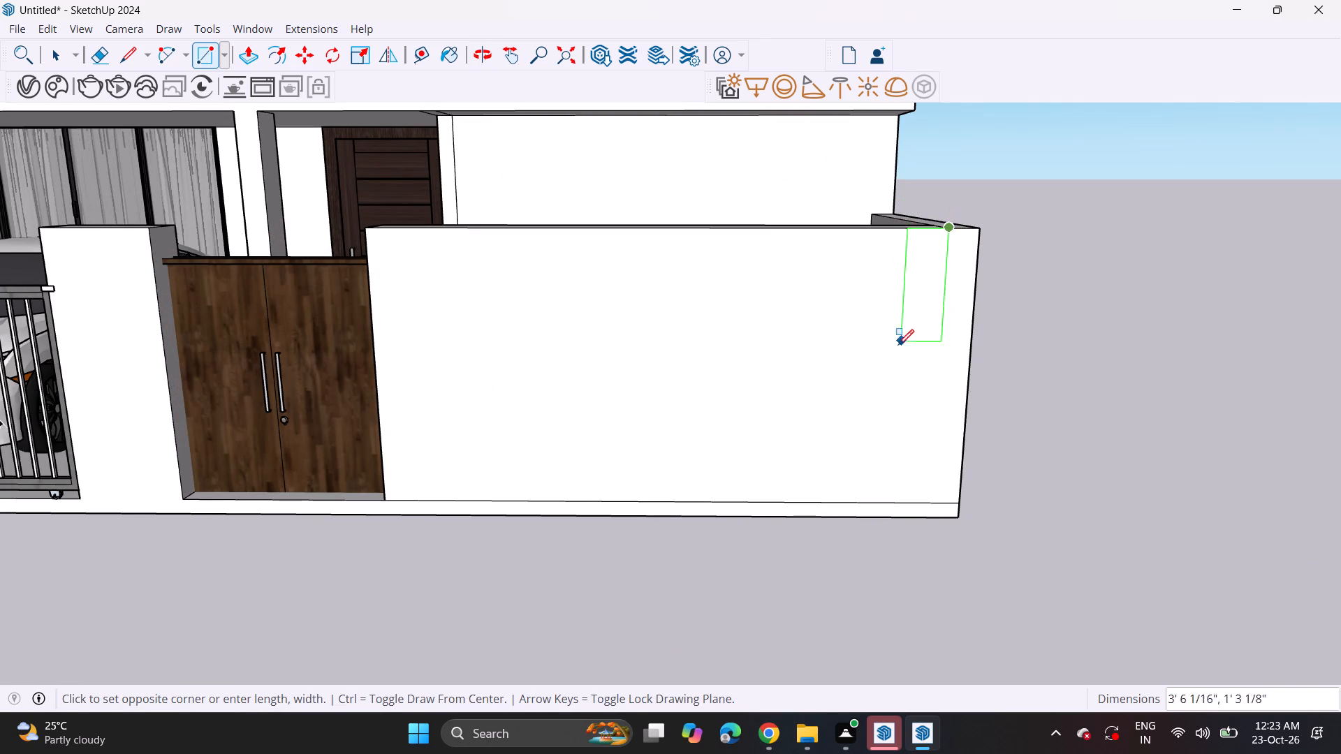
scroll(916, 419, "up", 1)
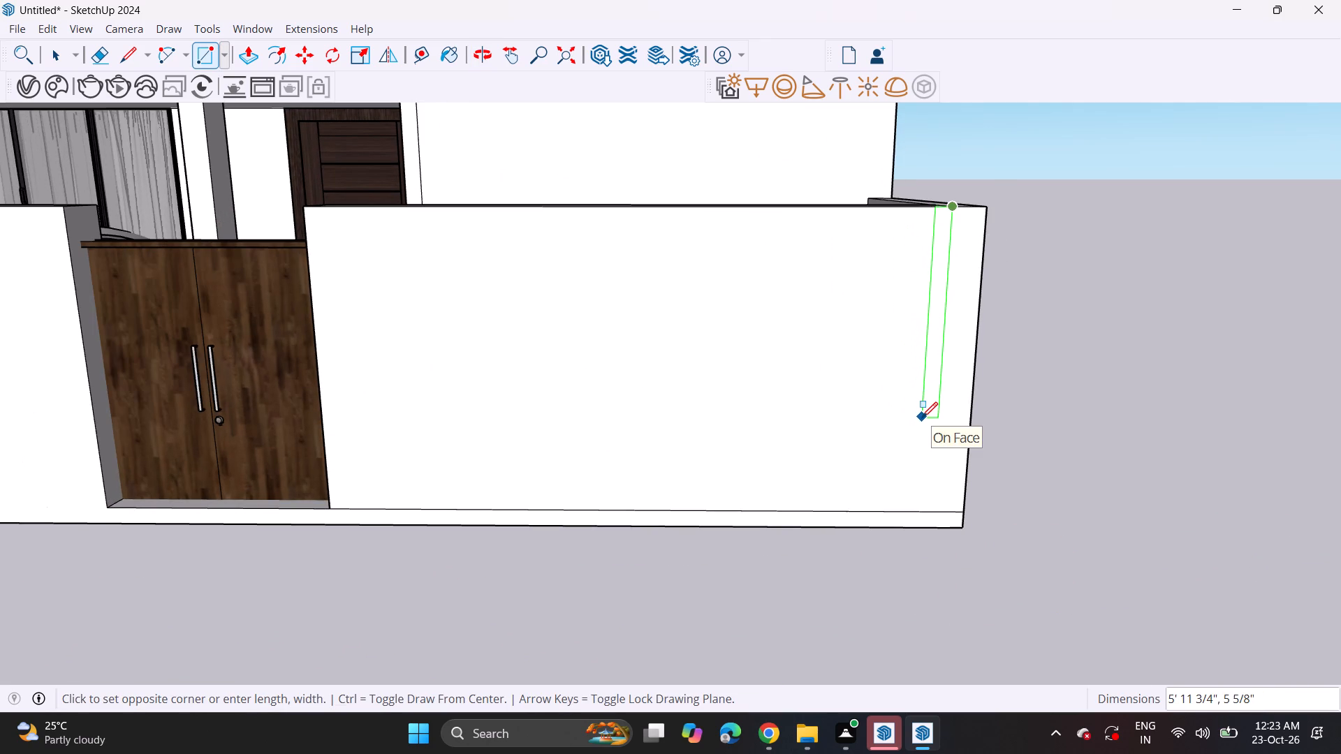
scroll(925, 417, "up", 4)
left_click(932, 422)
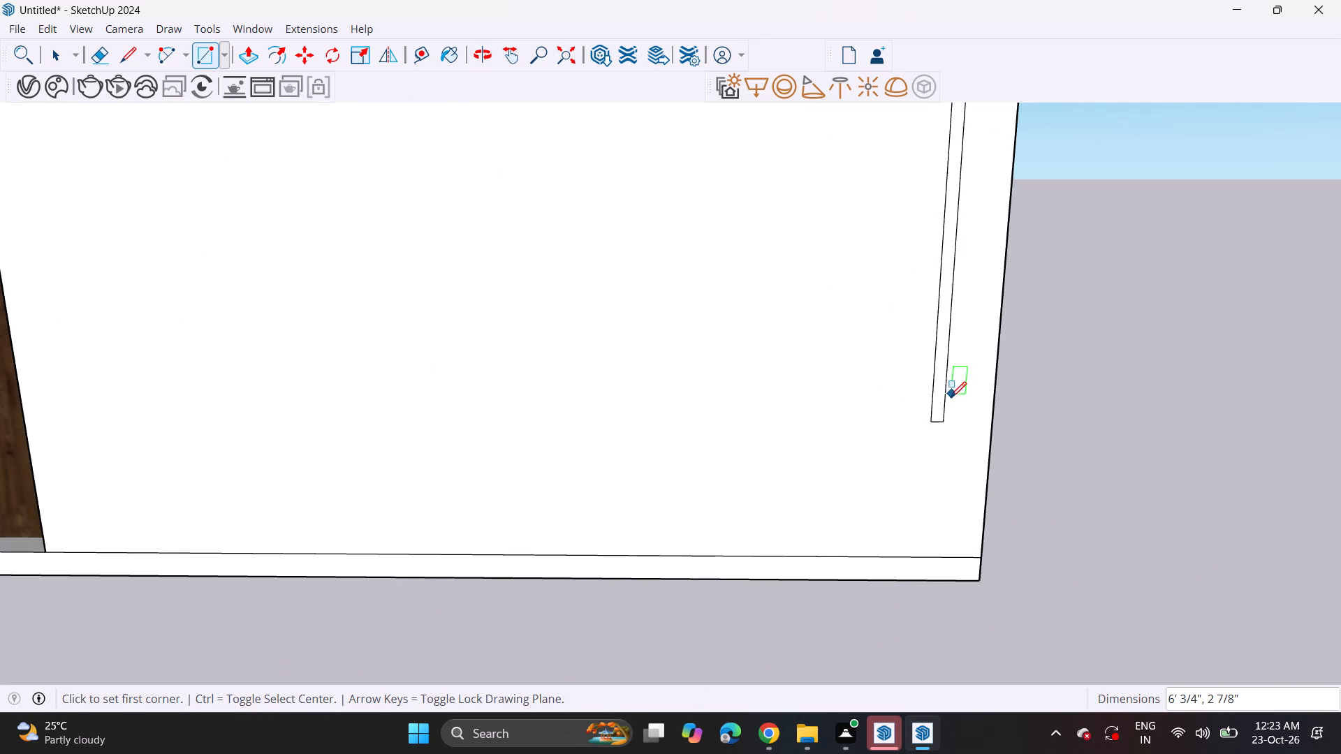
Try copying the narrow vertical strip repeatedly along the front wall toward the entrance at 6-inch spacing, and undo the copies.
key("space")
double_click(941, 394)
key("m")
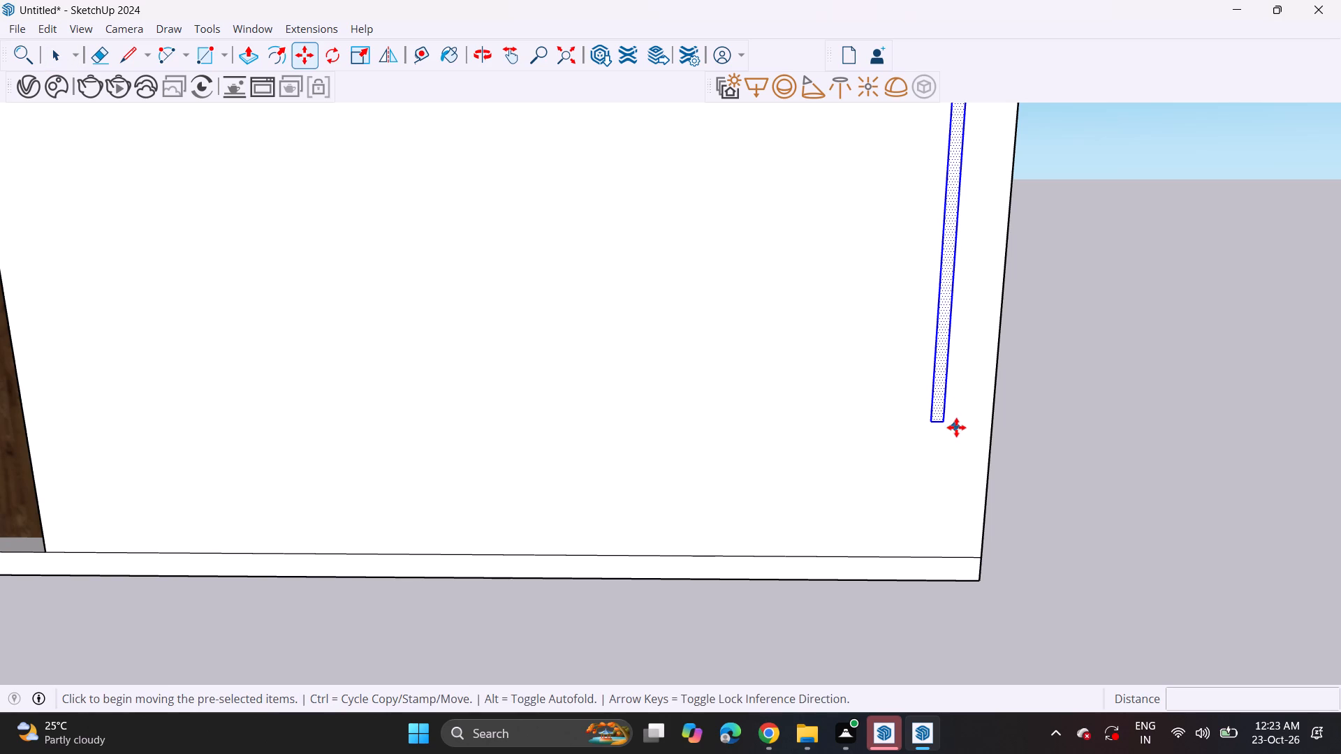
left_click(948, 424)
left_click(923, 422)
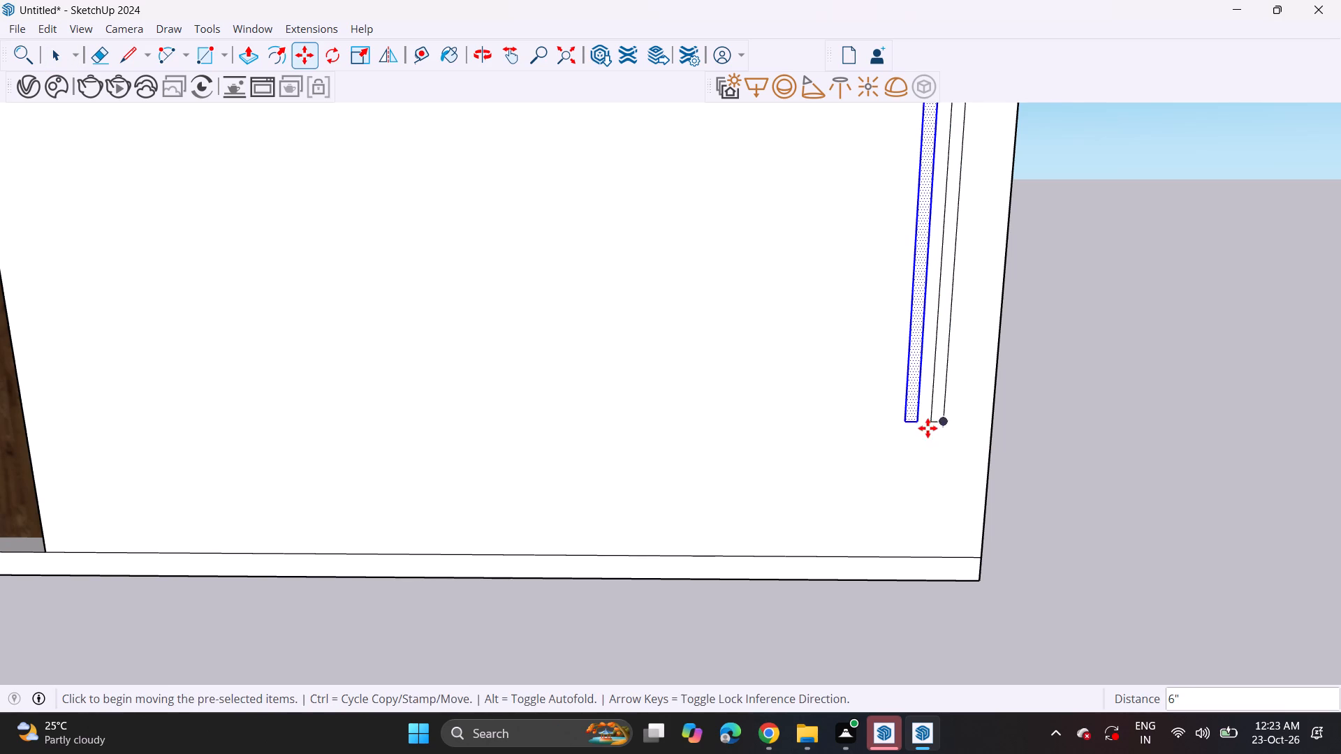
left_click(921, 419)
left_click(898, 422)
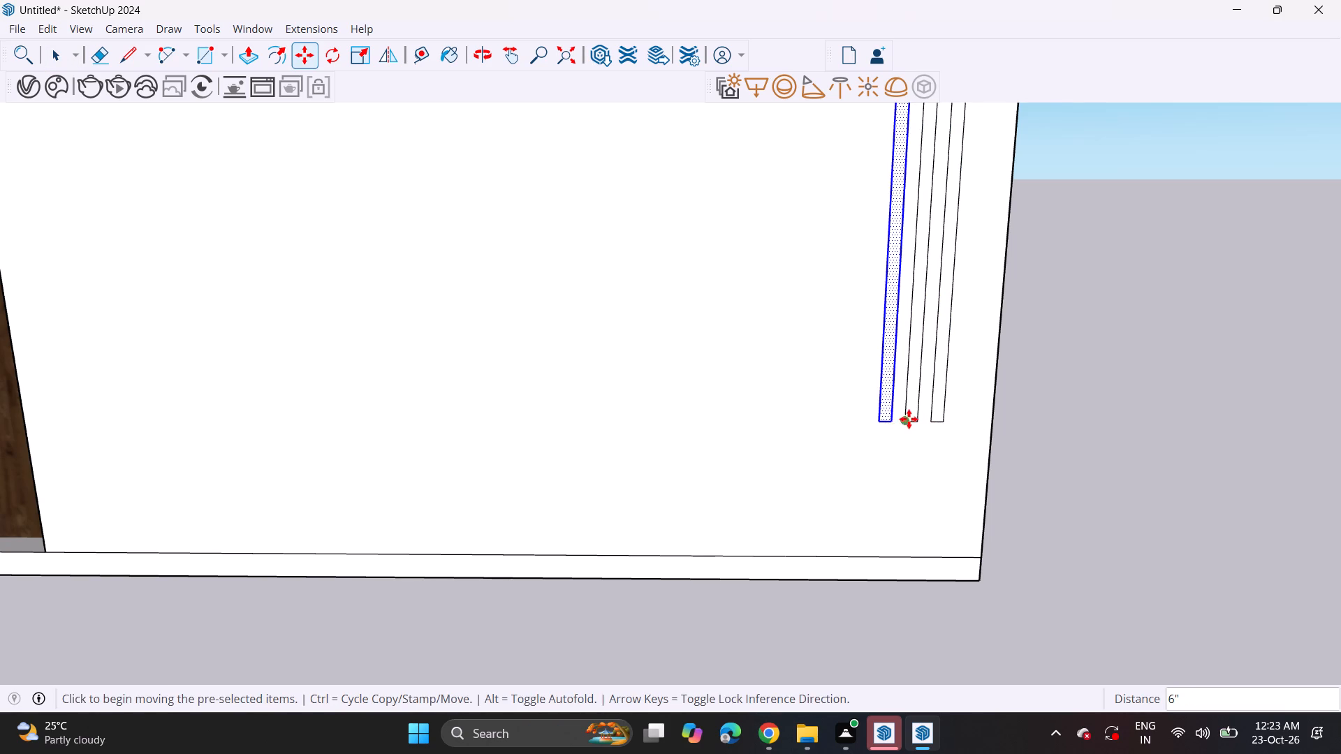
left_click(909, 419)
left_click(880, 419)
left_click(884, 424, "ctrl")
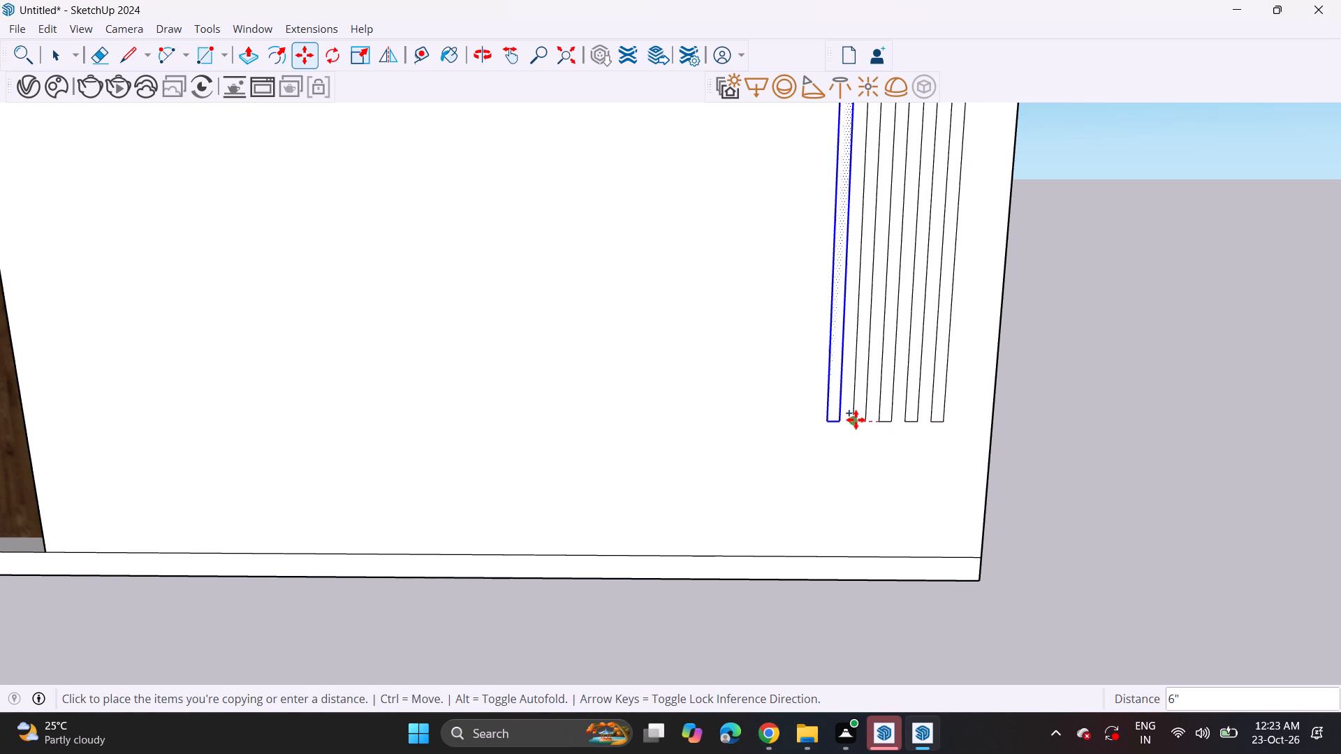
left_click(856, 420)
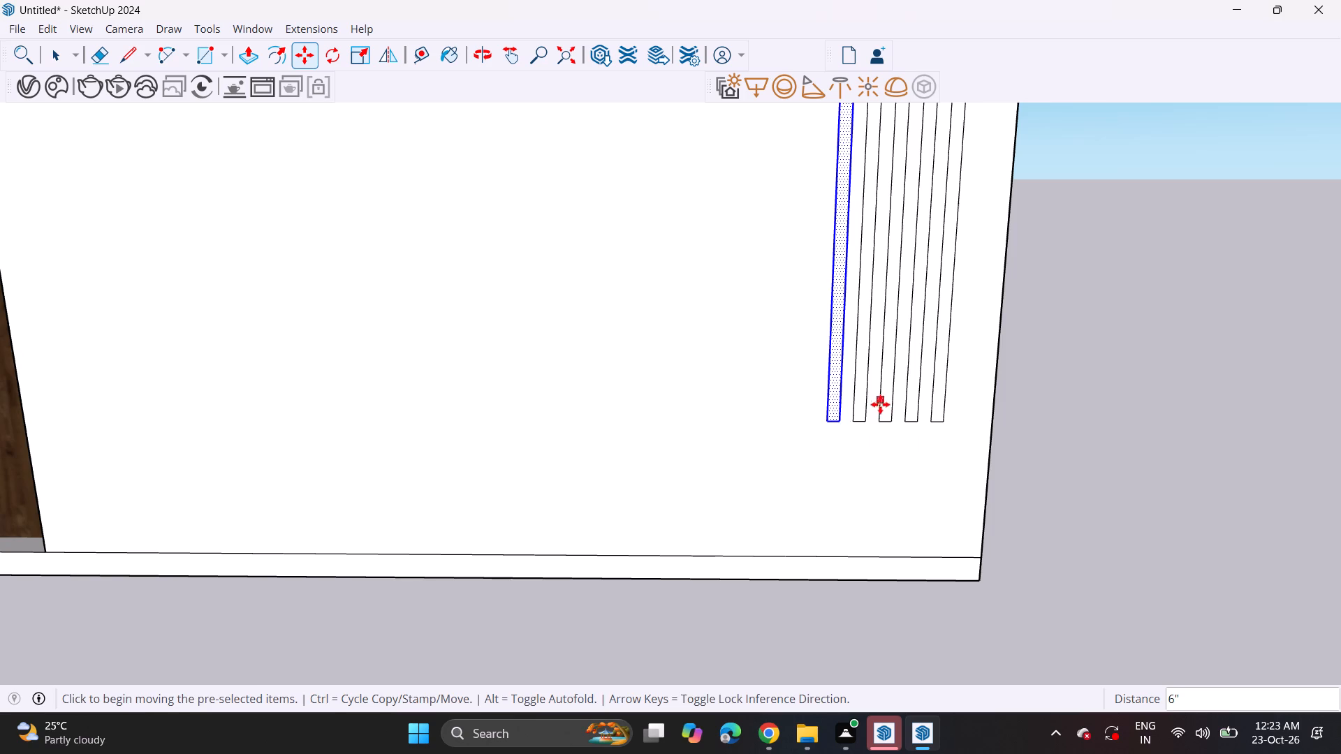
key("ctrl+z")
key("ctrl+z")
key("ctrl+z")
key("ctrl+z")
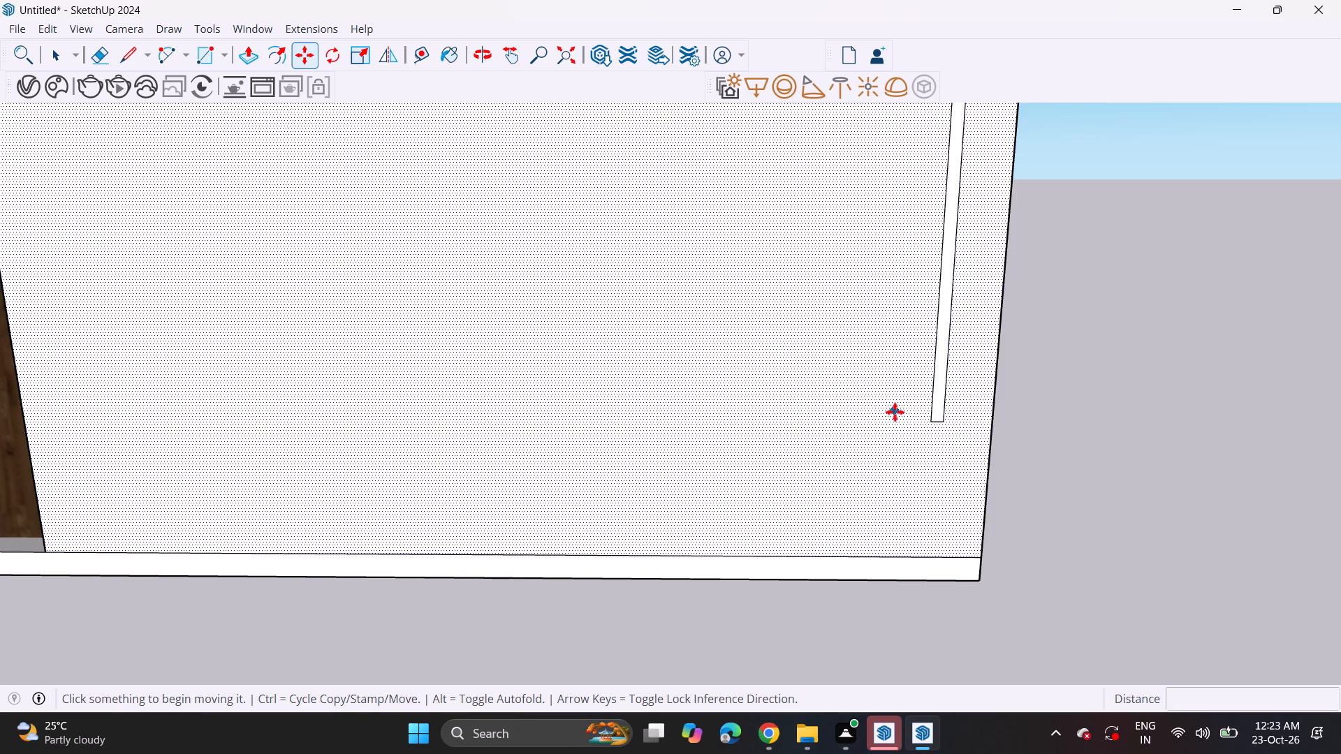
Copy the narrow vertical strip four times along the front wall toward the entrance, spacing the copies about 4 inches apart.
key("space")
double_click(938, 399)
scroll(938, 401, "up", 4)
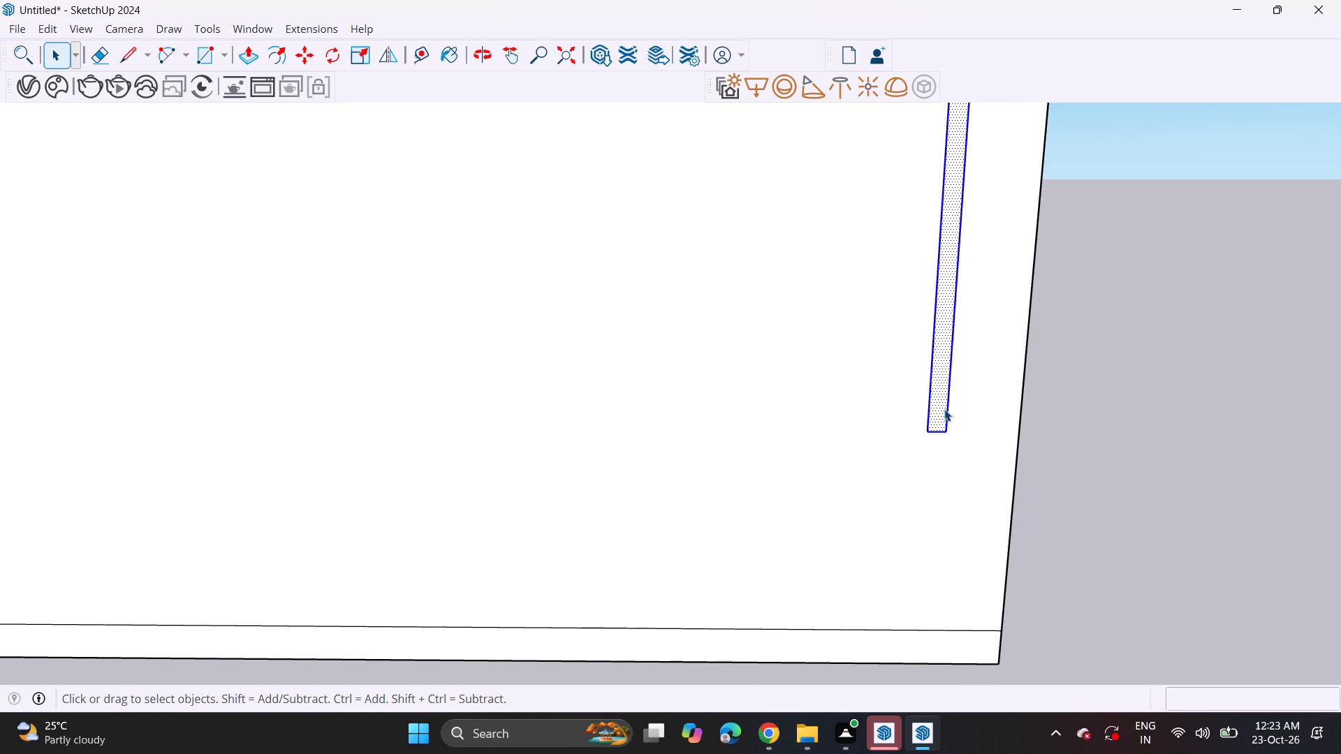
key("m")
left_click(951, 435)
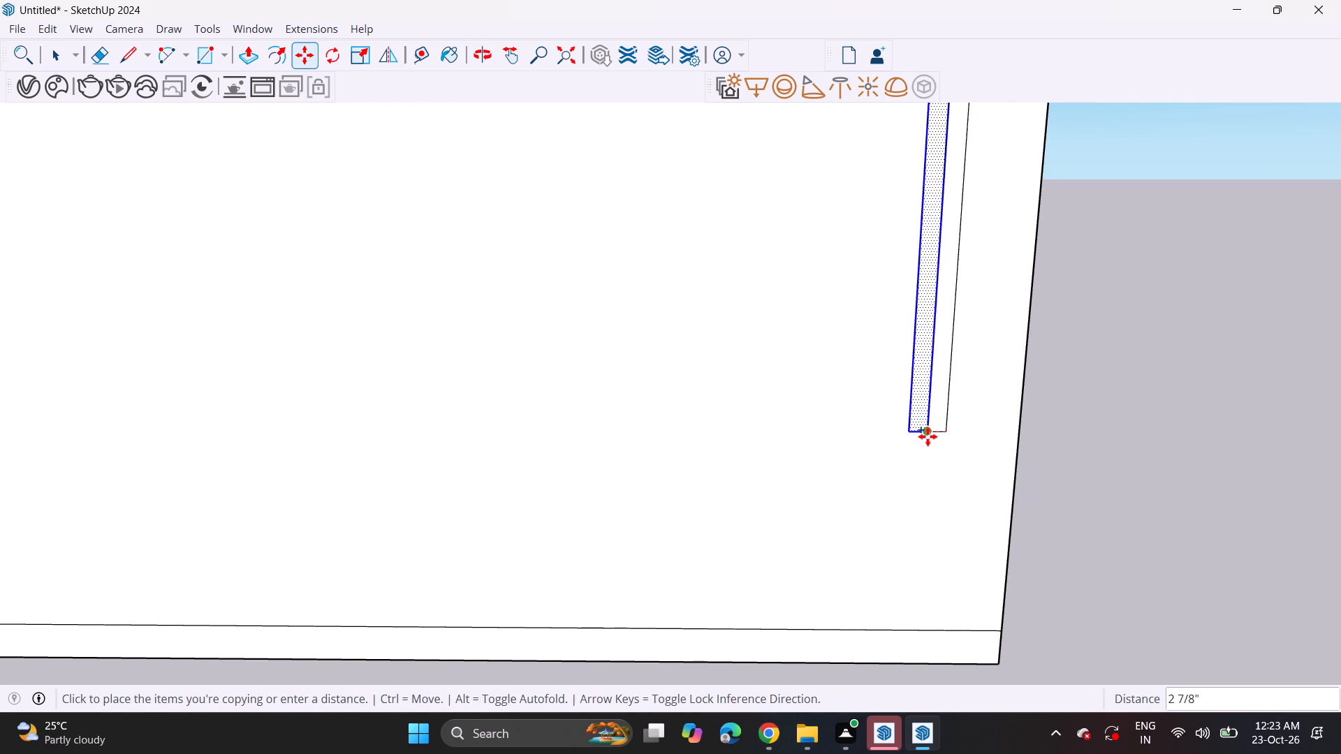
scroll(922, 436, "up", 6)
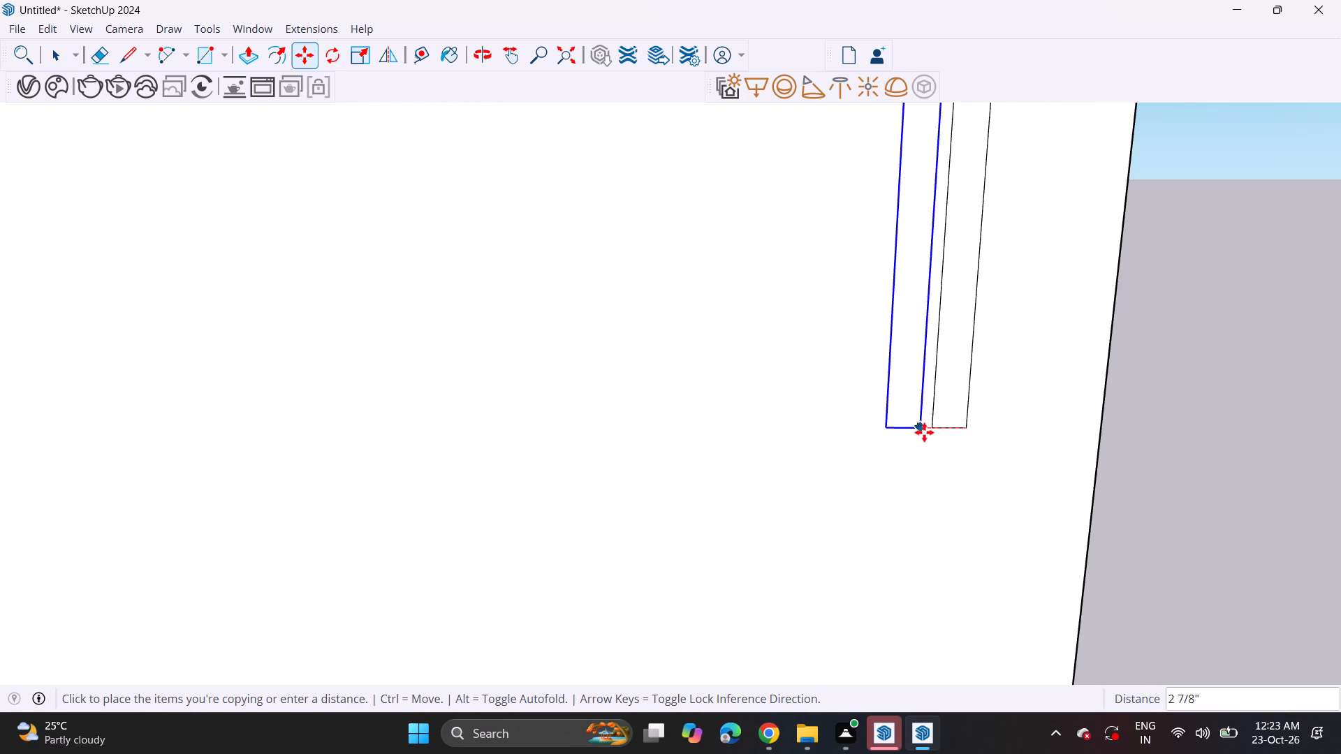
left_click(918, 431)
left_click(936, 431)
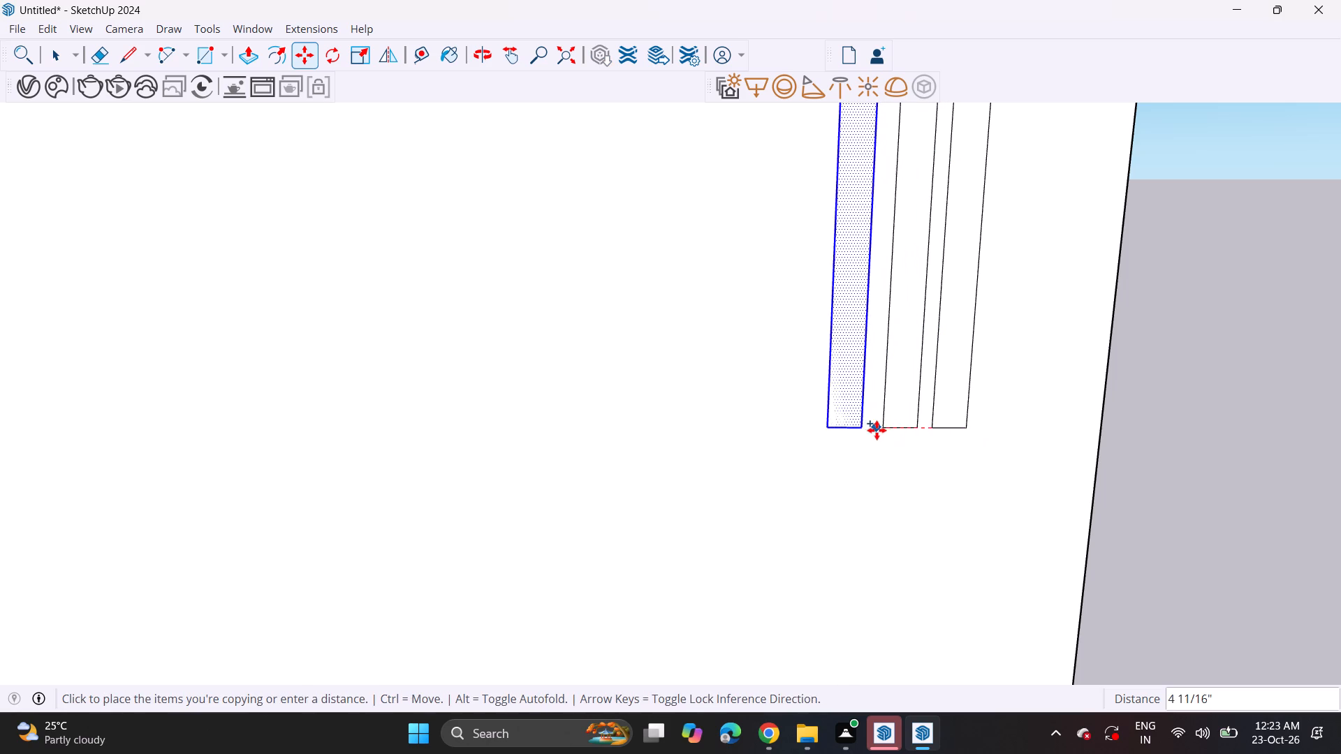
left_click(886, 434)
left_click(888, 432)
left_click(839, 430)
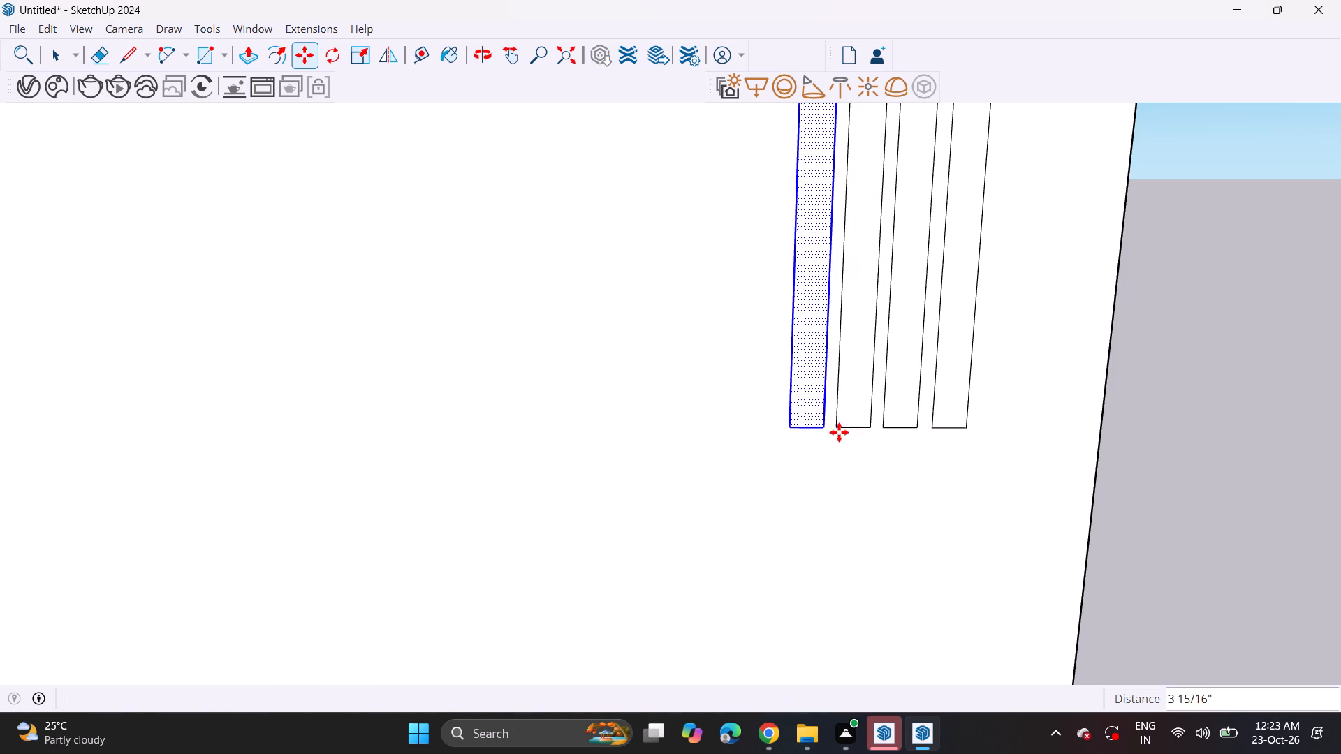
left_click(841, 433)
left_click(789, 431)
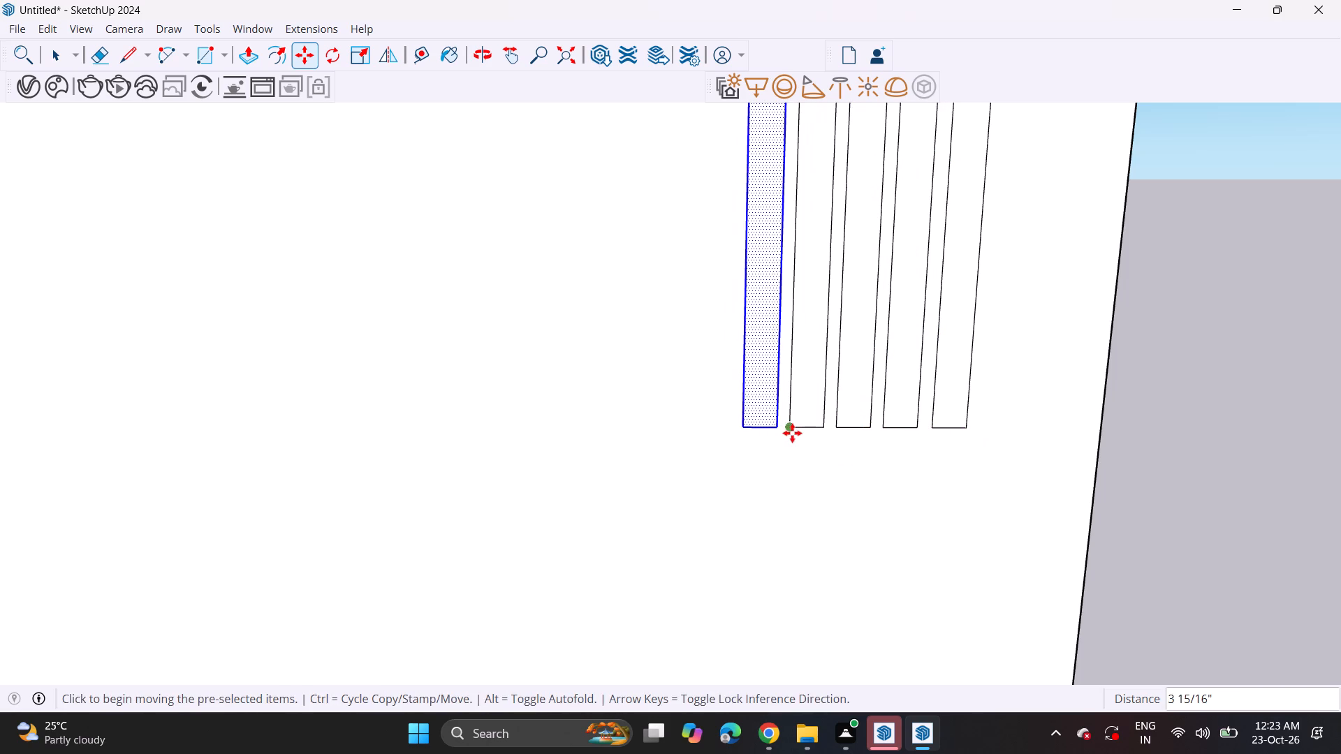
Add six more strip copies in line toward the entrance, each about 4 inches beyond the last, with bottom ends level.
left_click(792, 433)
left_click(745, 429)
left_click(745, 430)
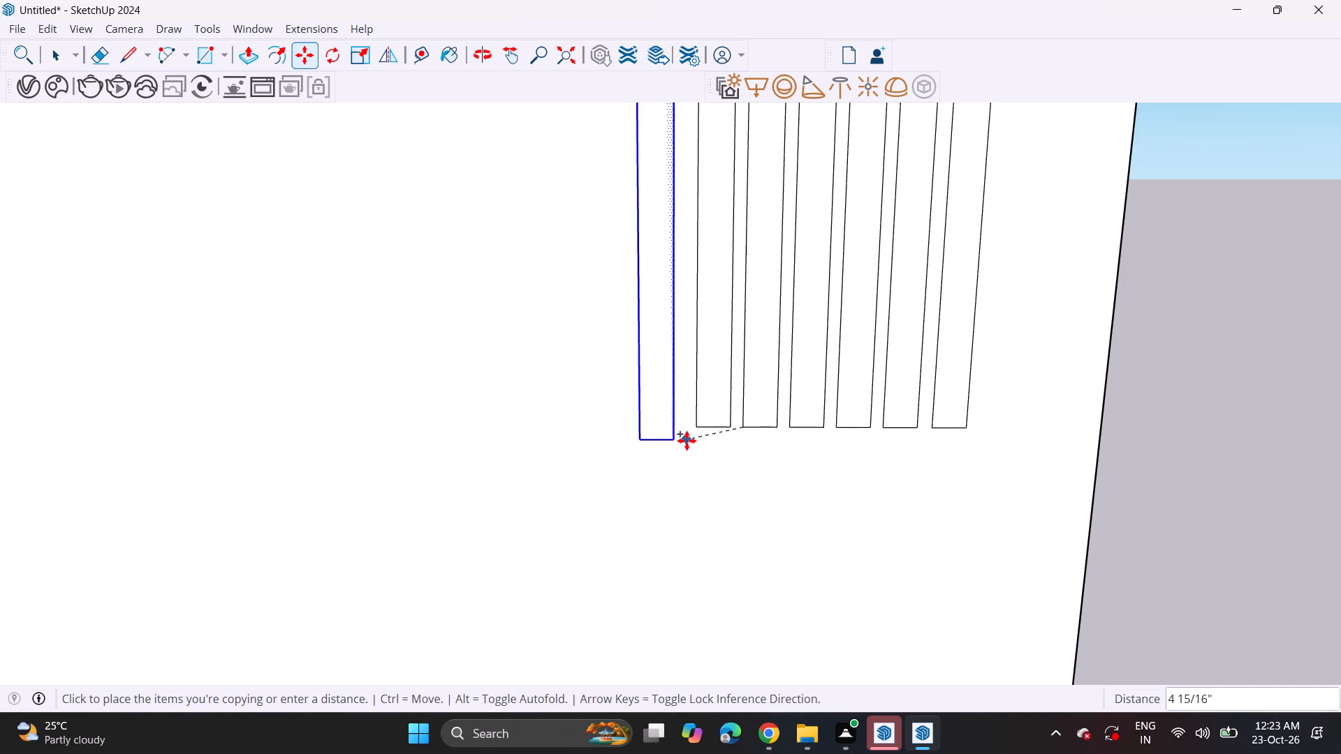
left_click(698, 433)
left_click(698, 429)
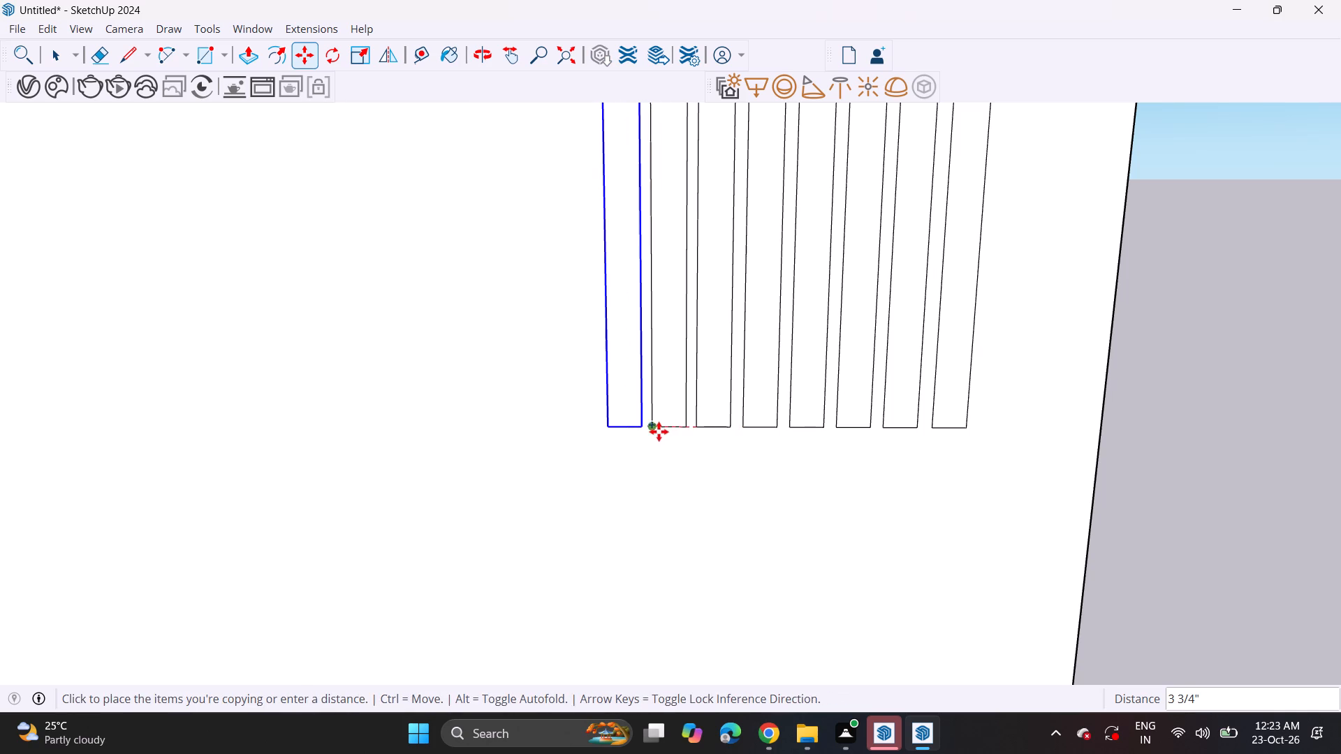
left_click(658, 431)
left_click(656, 430)
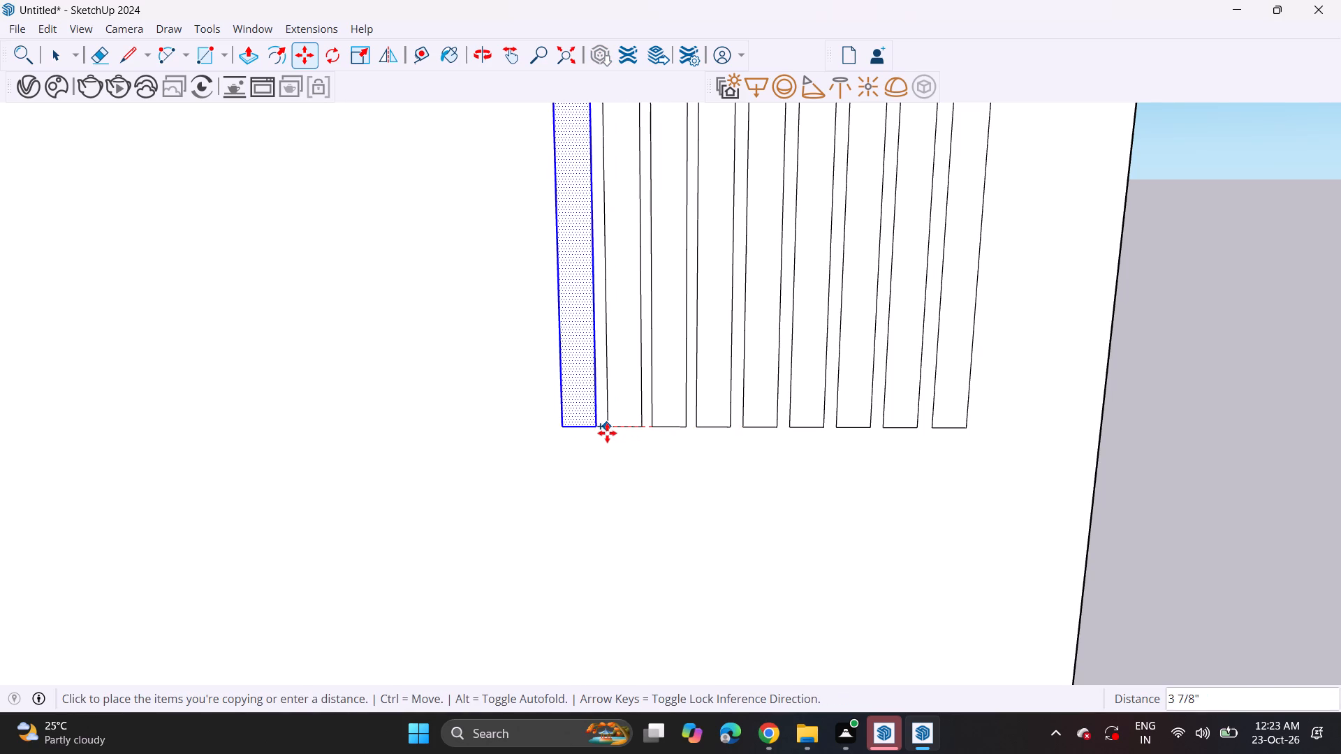
left_click(607, 429)
left_click(609, 434)
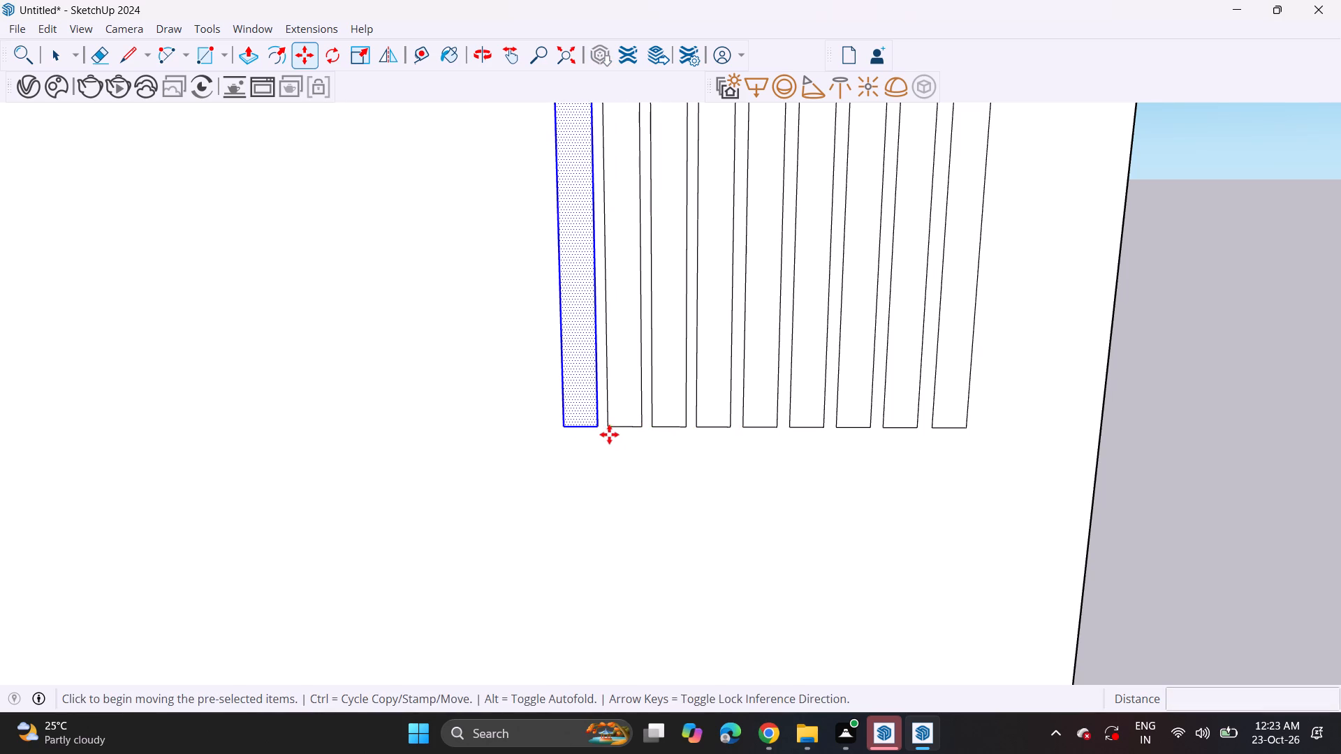
left_click(564, 430)
left_click(564, 425)
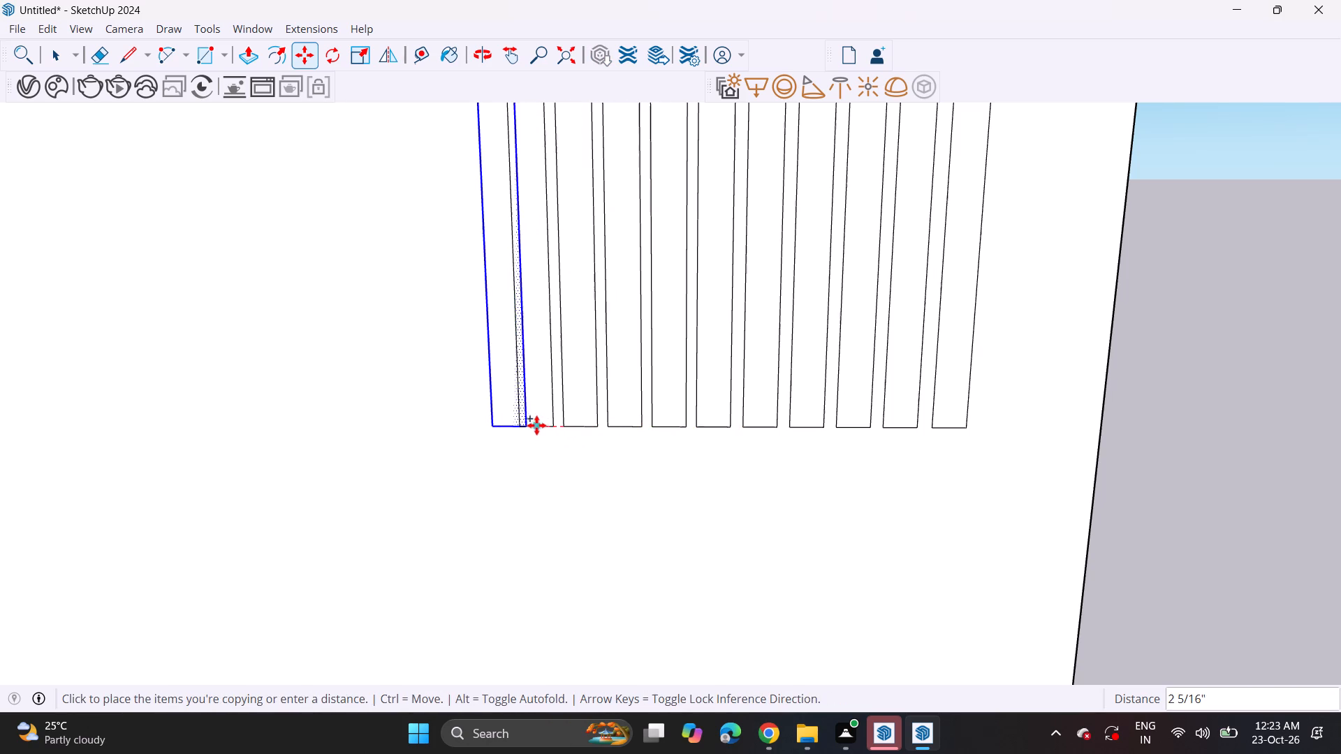
left_click(525, 423)
Extend the row of strips on the front wall with three more copies at the same spacing of about 4 inches.
scroll(513, 420, "down", 6)
middle_click_drag(521, 413, 859, 471, "shift")
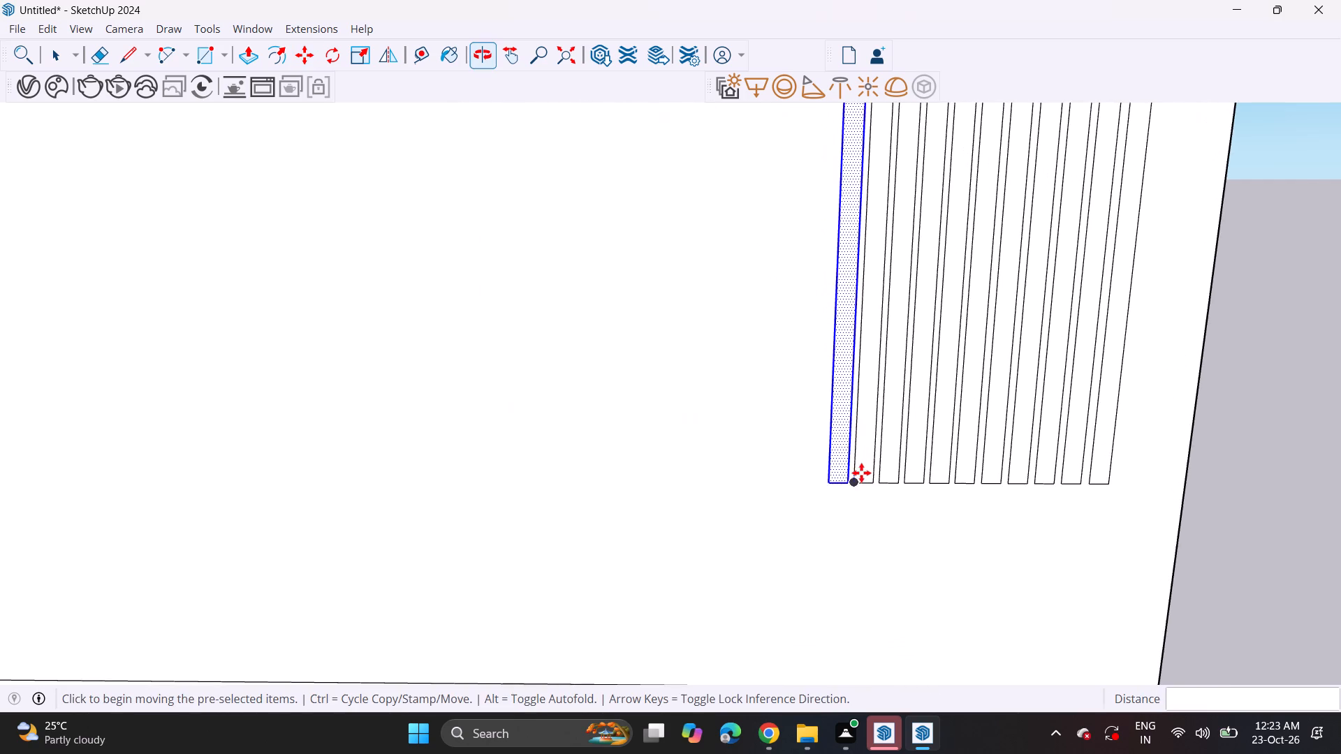
scroll(861, 473, "up", 4)
left_click(853, 487)
left_click(814, 491)
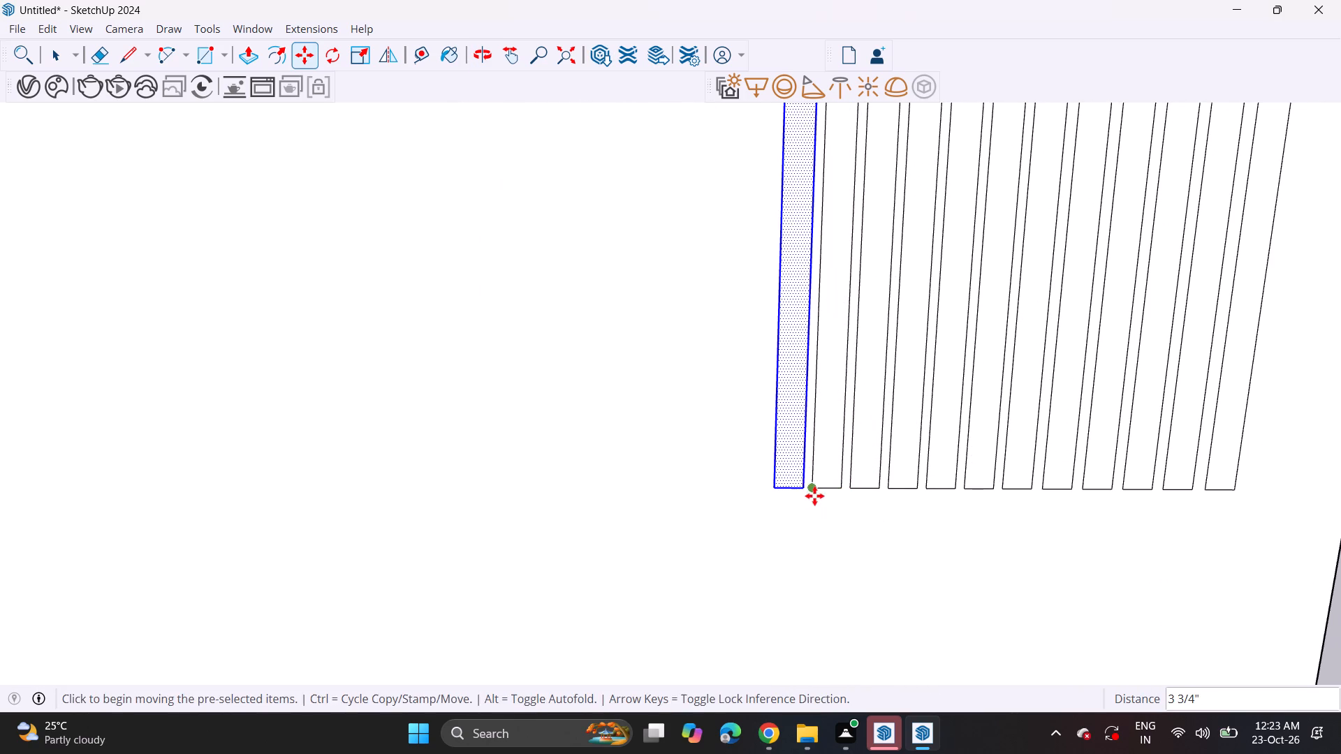
left_click(815, 489)
left_click(773, 489)
left_click(775, 492)
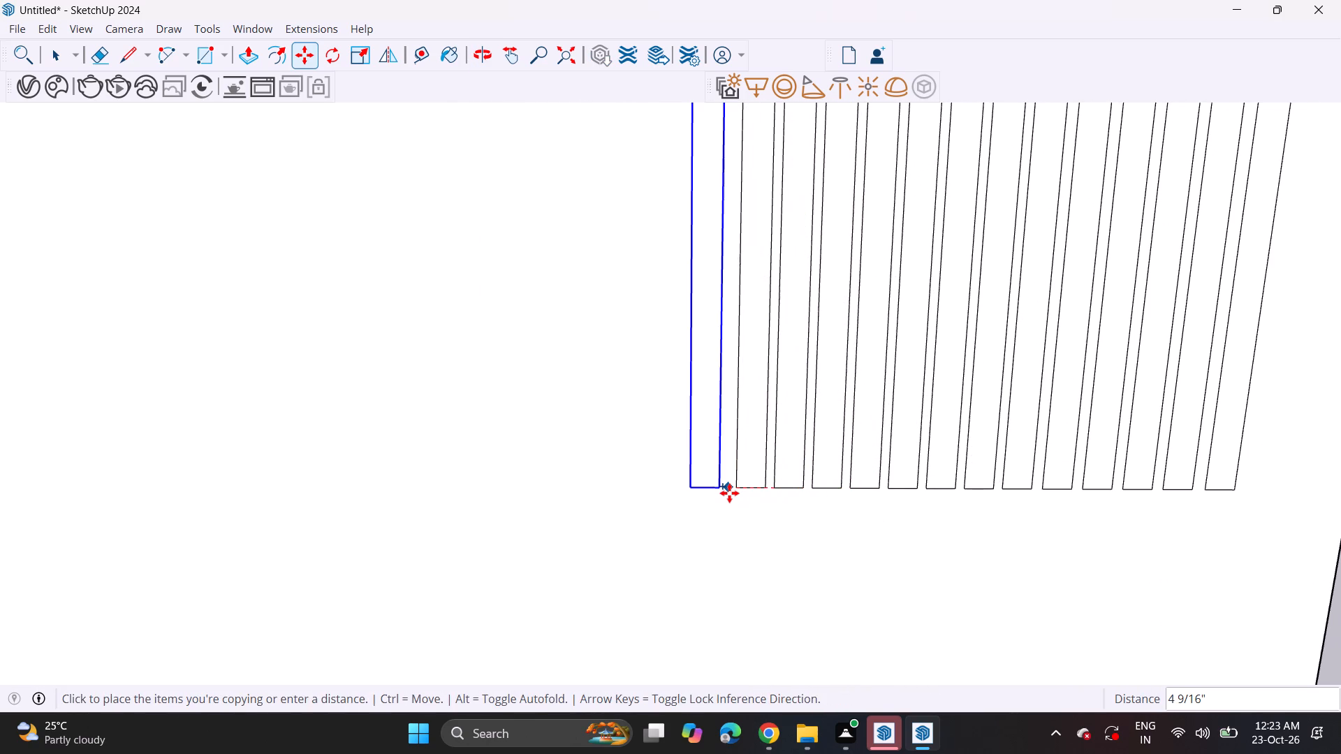
left_click(738, 489)
Continue the strip row toward the entrance with three further copies, each offset about 3 3/4 inches.
scroll(696, 465, "down", 9)
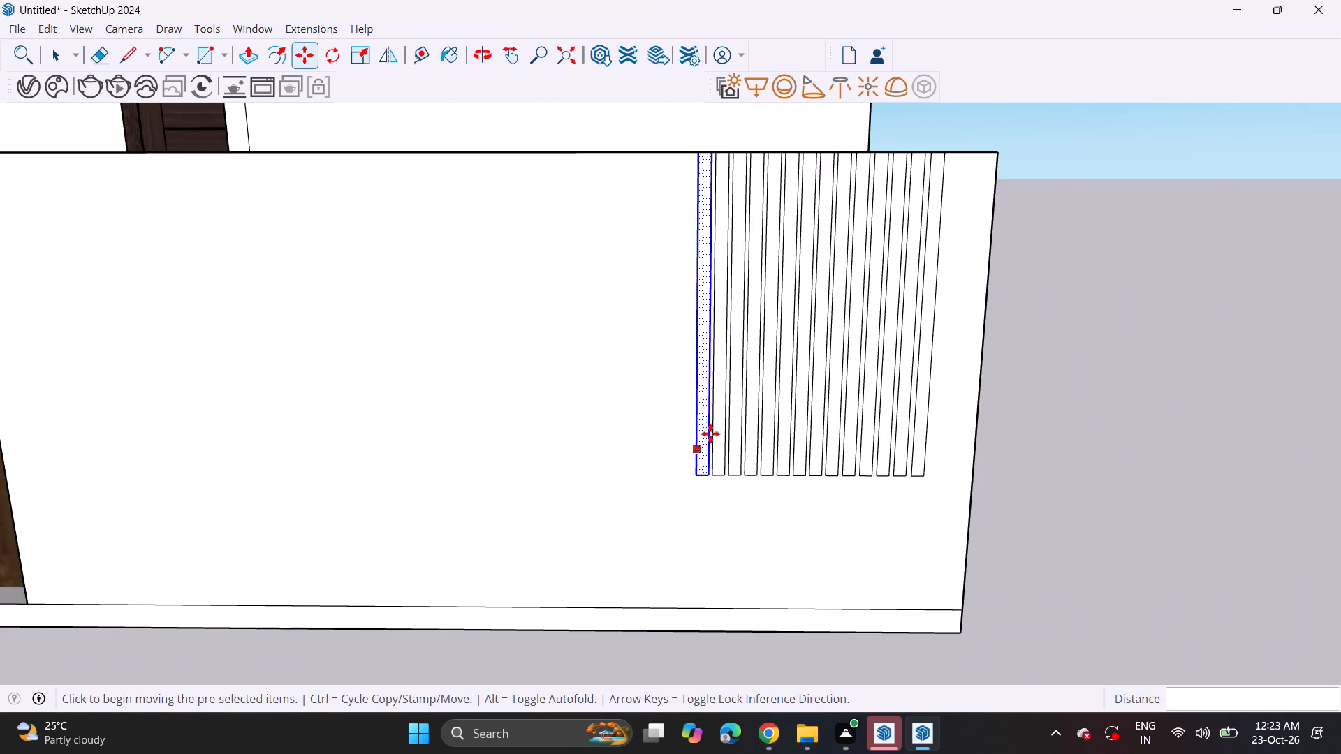
scroll(828, 427, "up", 6)
scroll(611, 501, "up", 3)
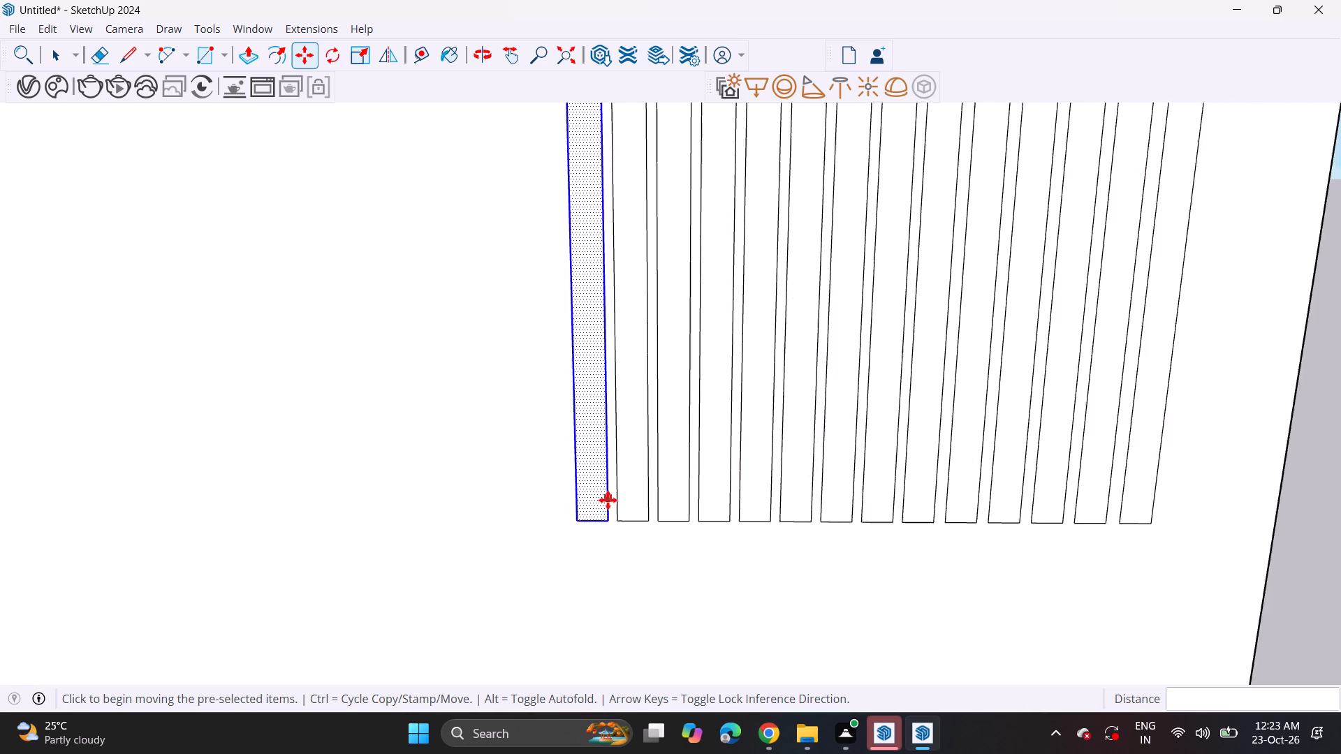
scroll(608, 500, "up", 7)
left_click(622, 522)
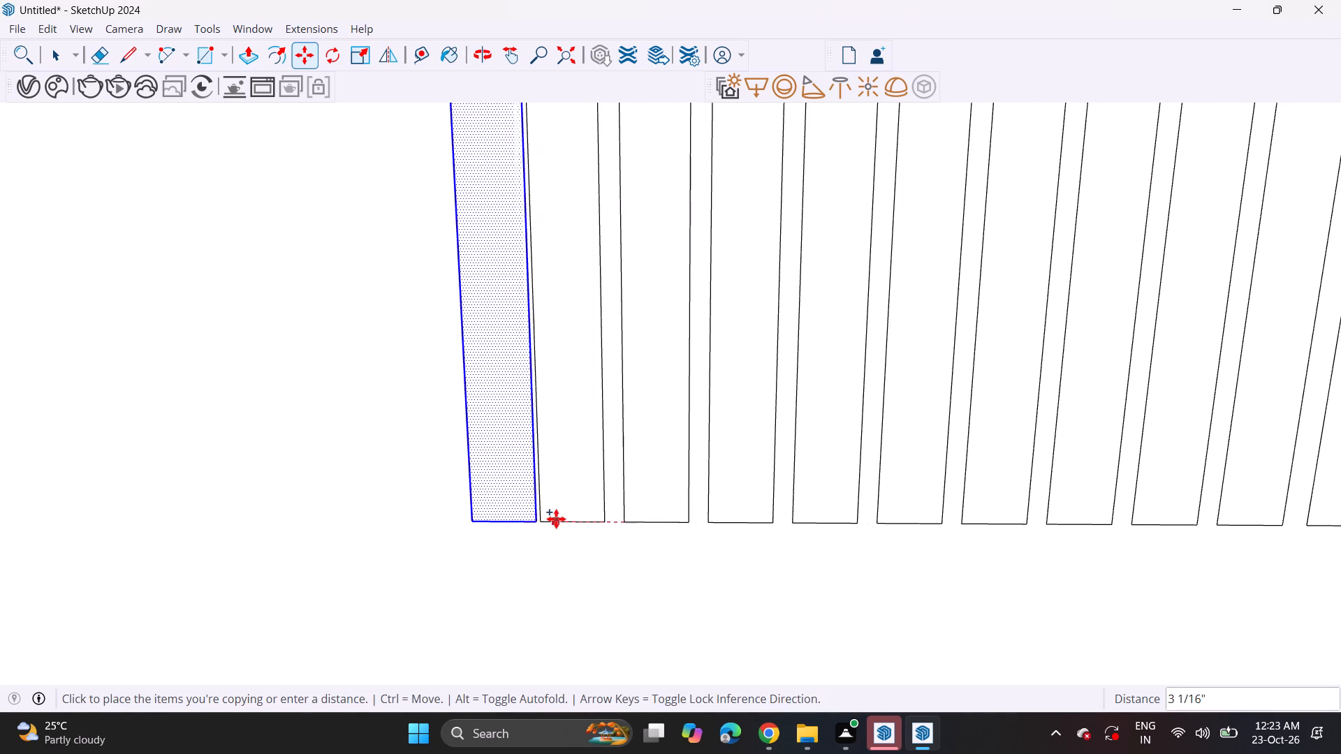
left_click(544, 522)
left_click(541, 525)
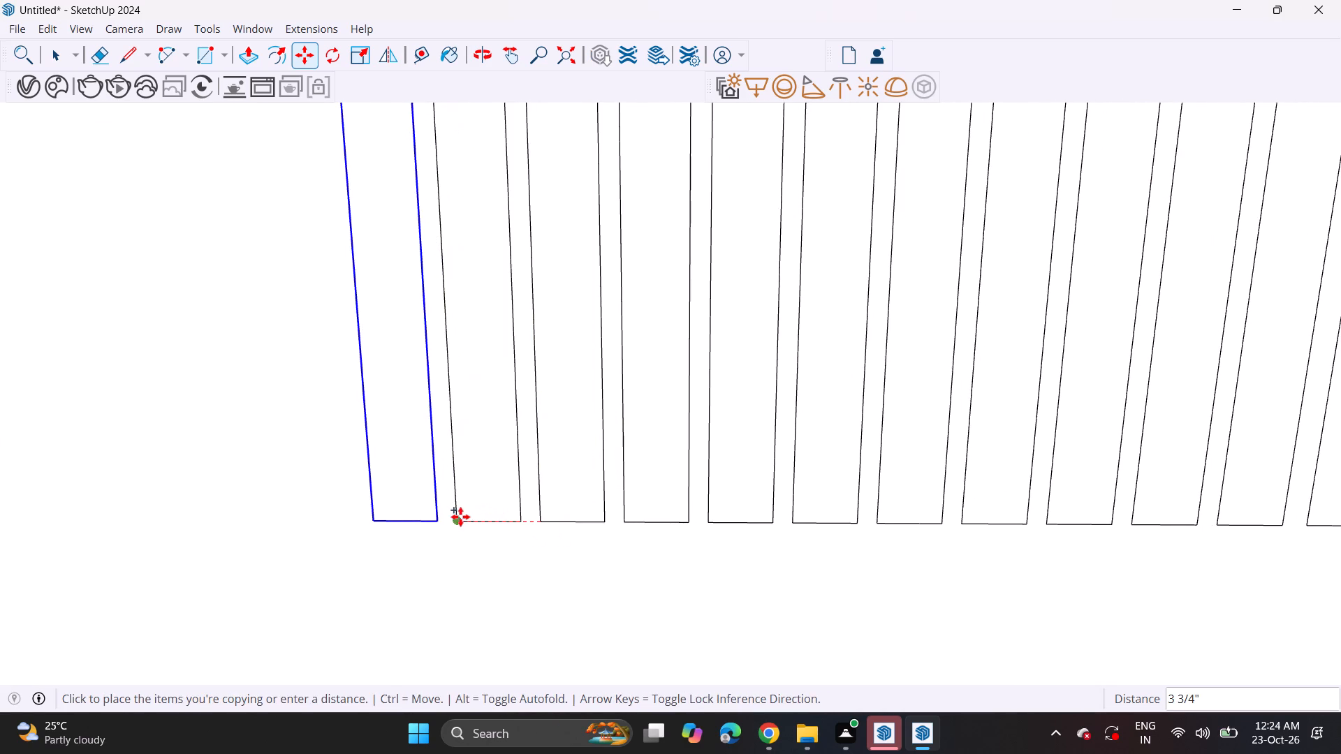
left_click(460, 517)
left_click(457, 517)
left_click(380, 524)
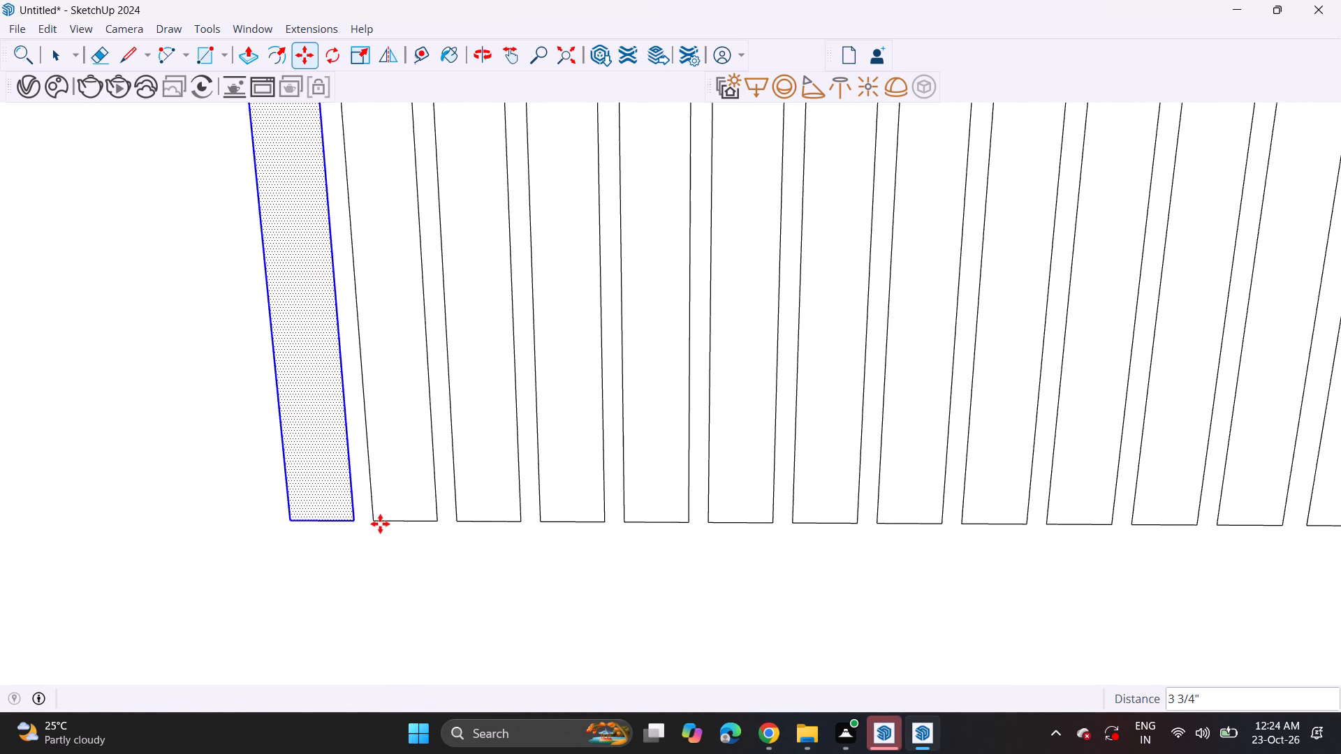
Copy the end strip seven more times toward the entrance, offsetting each copy about 4 inches along the front wall.
middle_click_drag(384, 511, 858, 506, "shift")
left_click(844, 512)
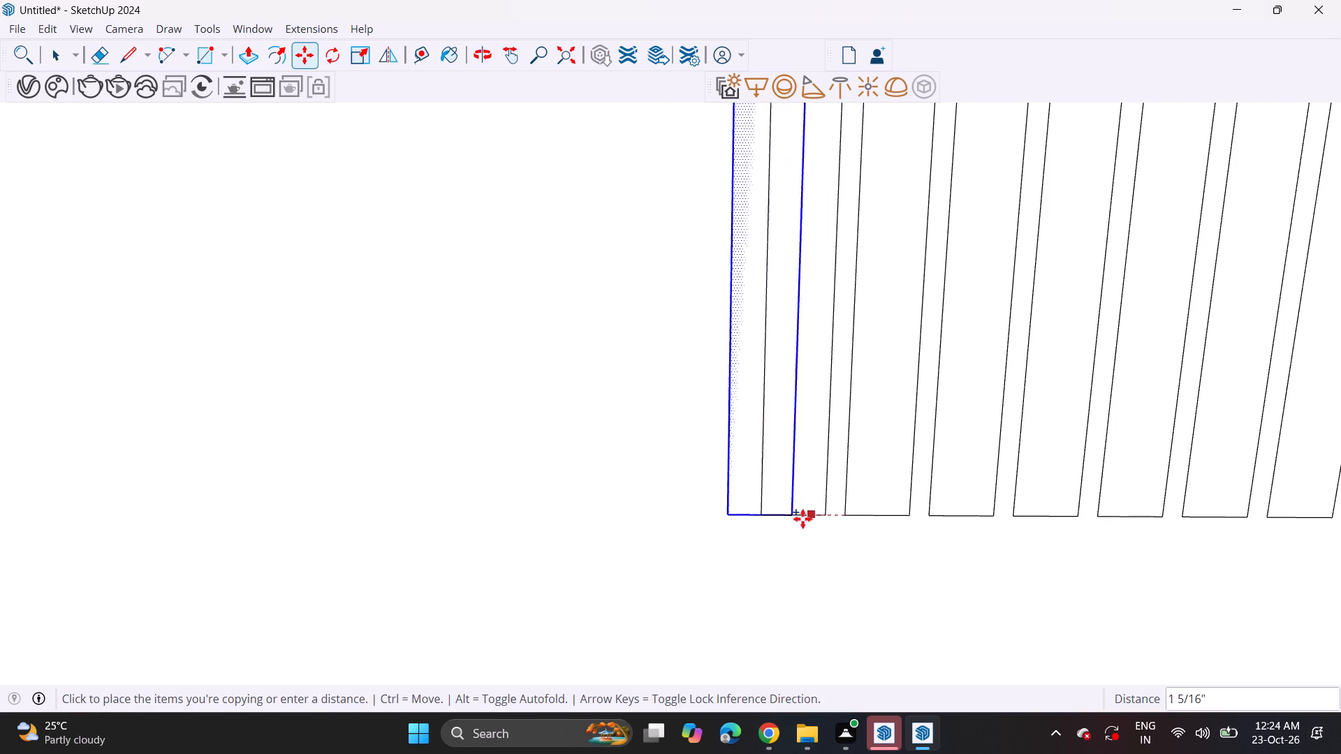
left_click(759, 509)
left_click(761, 518)
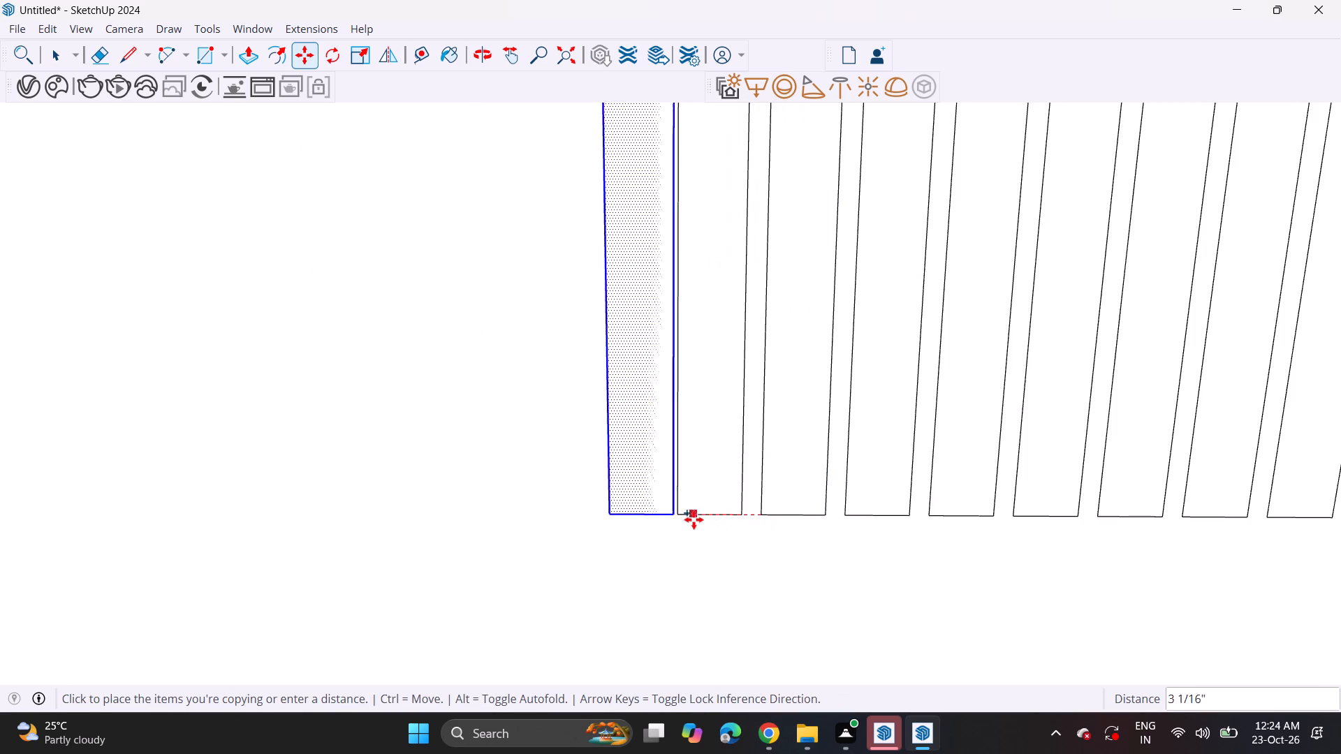
left_click(675, 517)
left_click(675, 517)
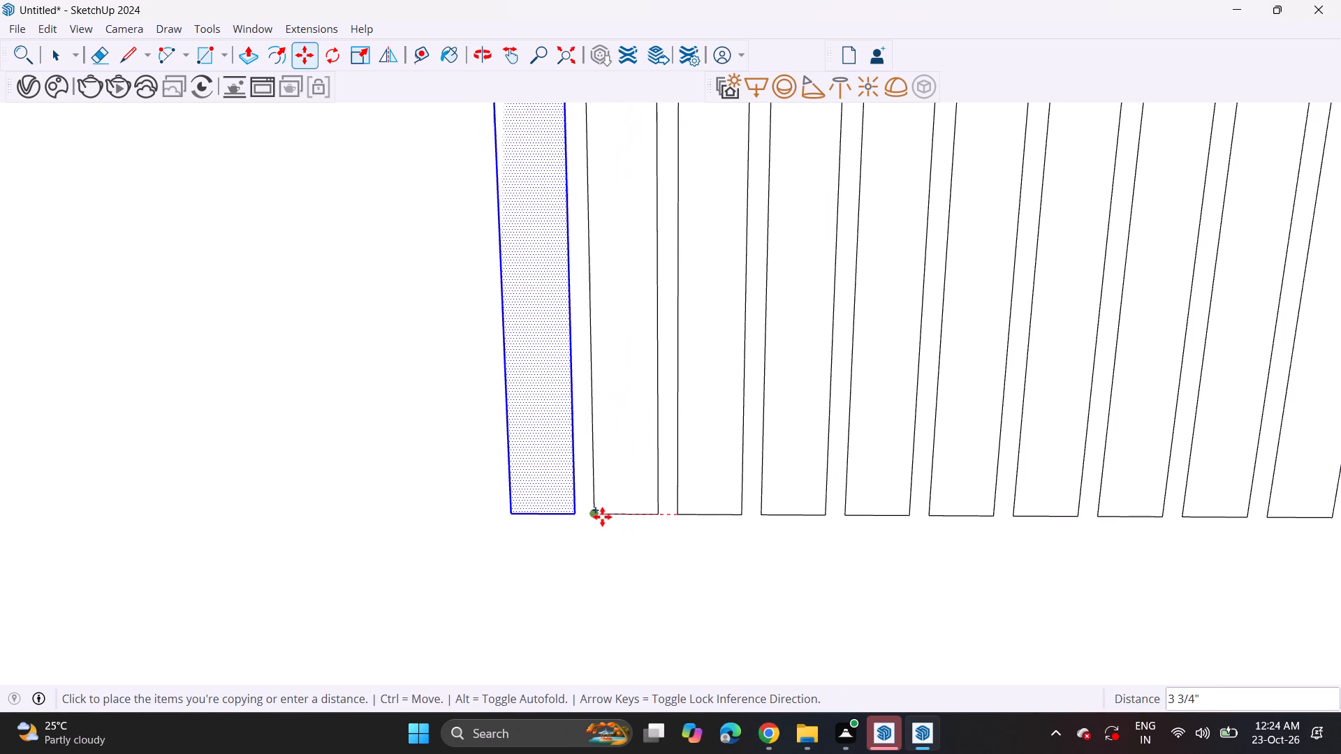
left_click(602, 517)
left_click(594, 515)
left_click(509, 512)
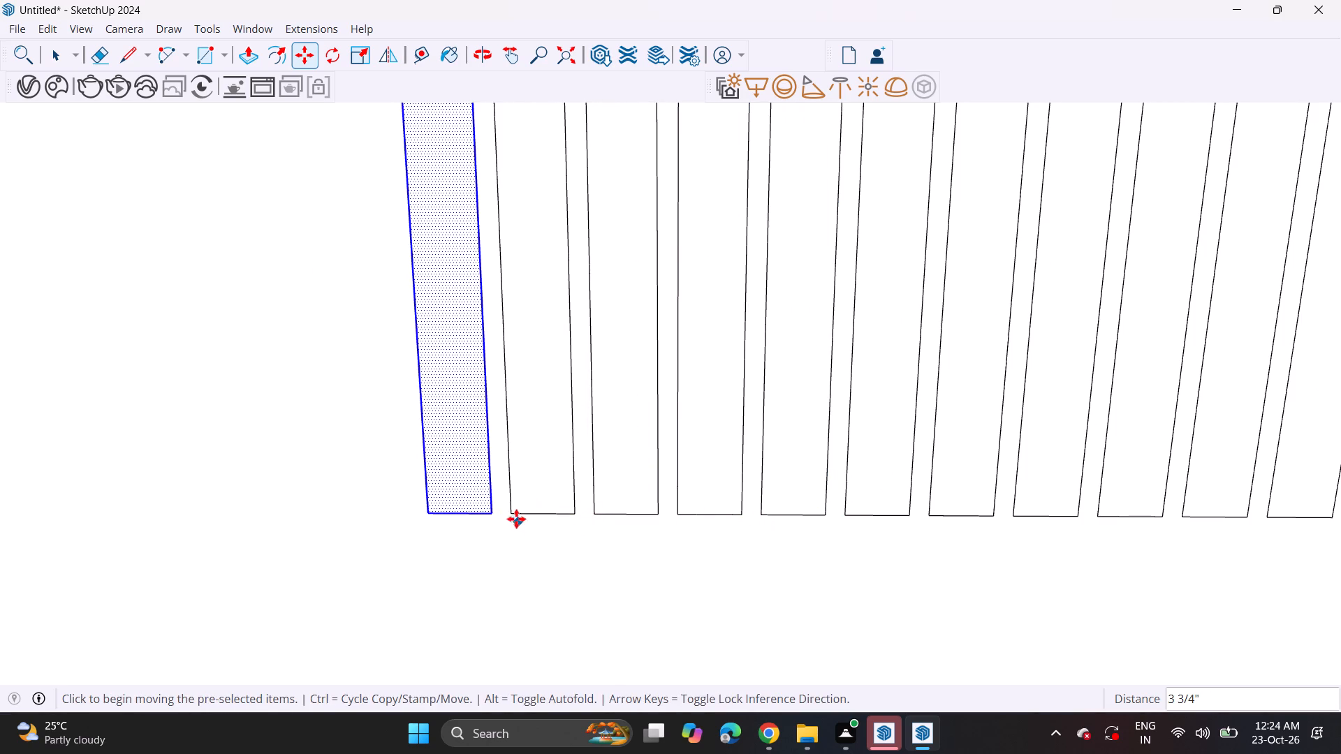
left_click(515, 518)
left_click(422, 509)
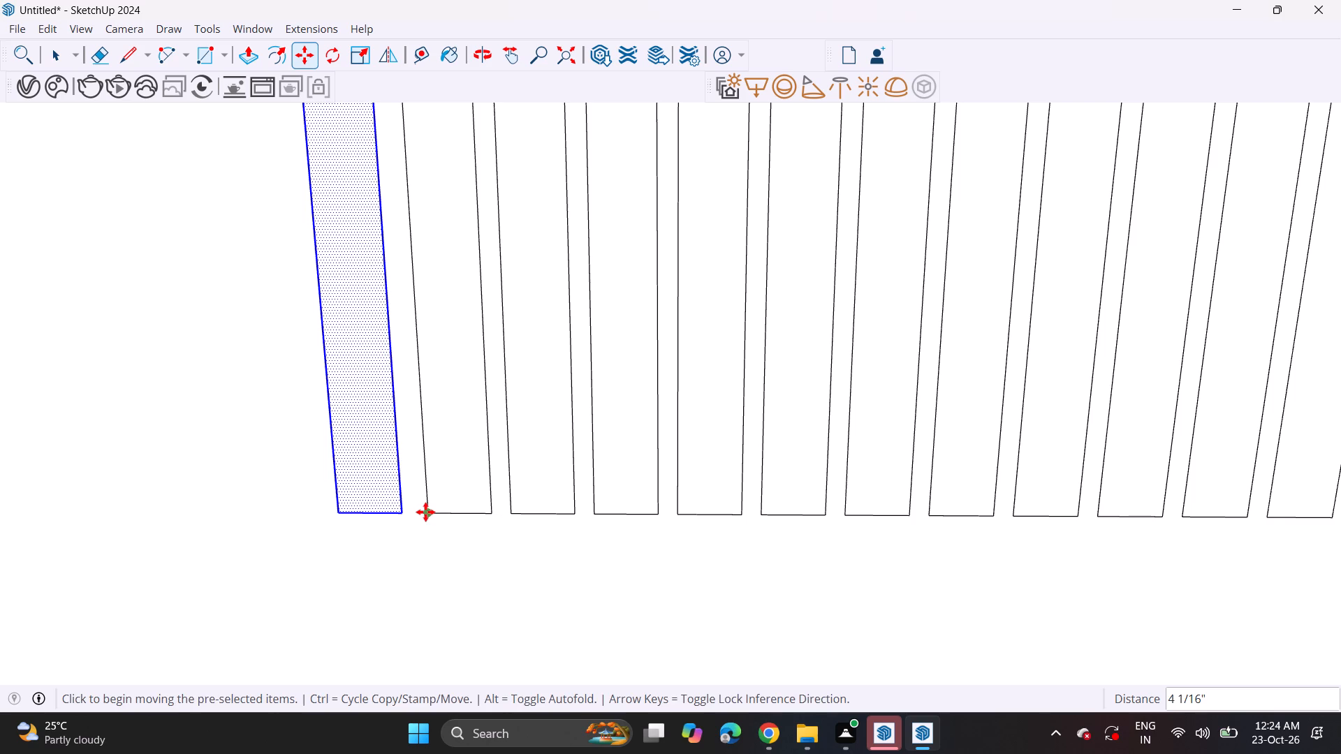
left_click(426, 513)
left_click(342, 512)
left_click(337, 513)
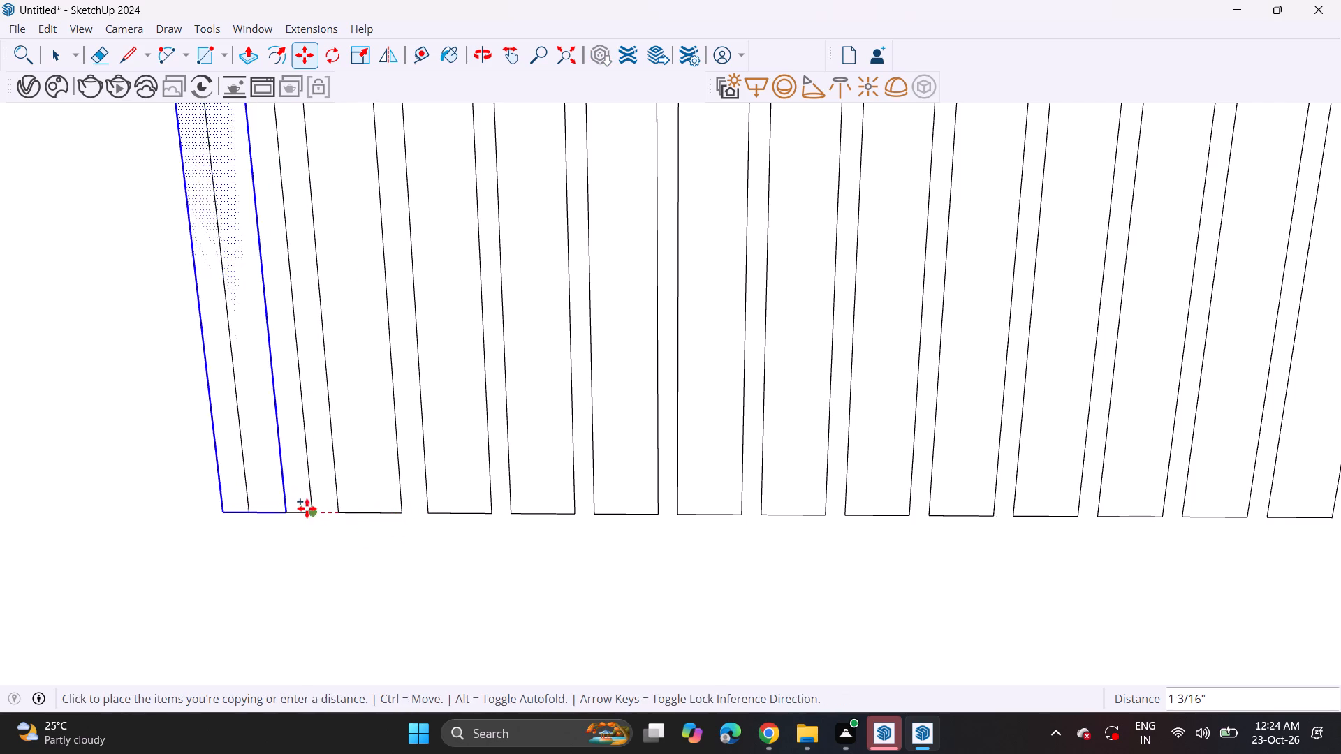
left_click(252, 515)
Add three more strip copies at the entrance-side end of the row, each offset about 4 3/8 inches.
scroll(286, 491, "down", 5)
middle_click_drag(329, 488, 461, 488, "shift")
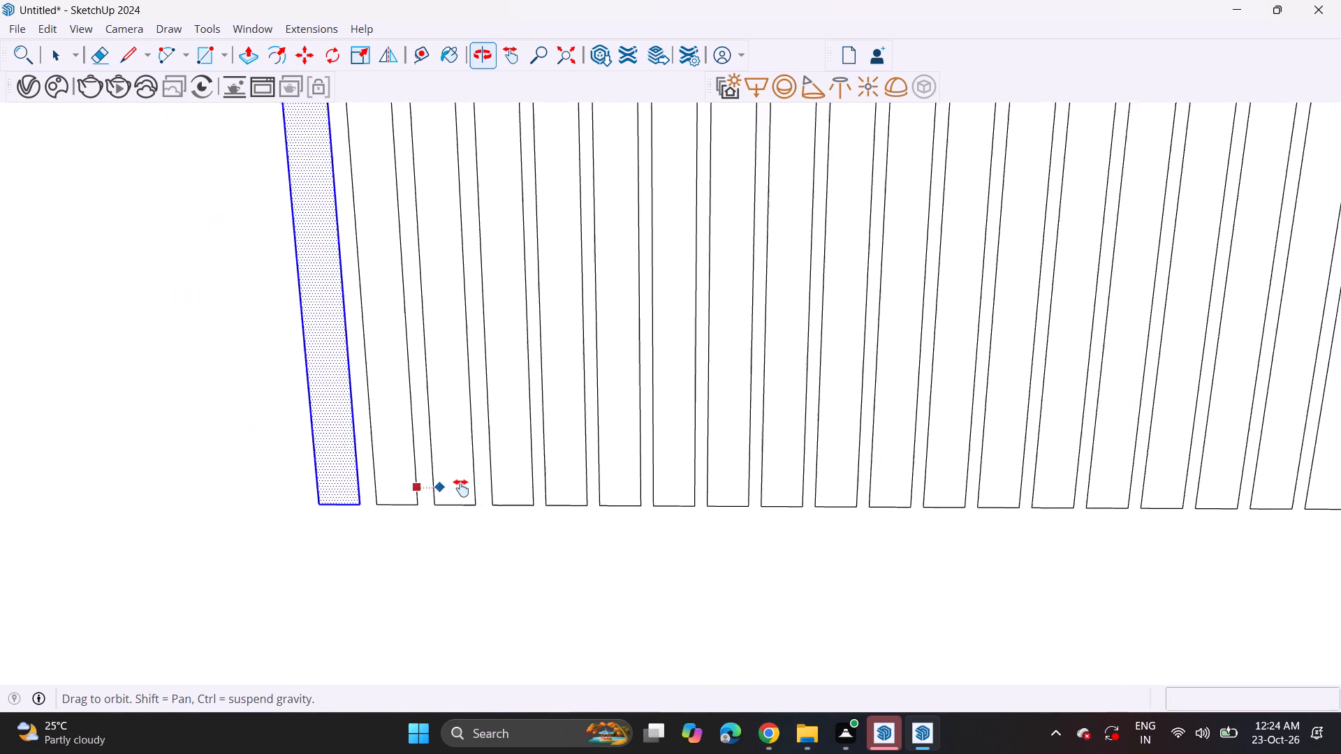
middle_click_drag(461, 488, 742, 468, "shift")
scroll(718, 498, "up", 5)
left_click(644, 478)
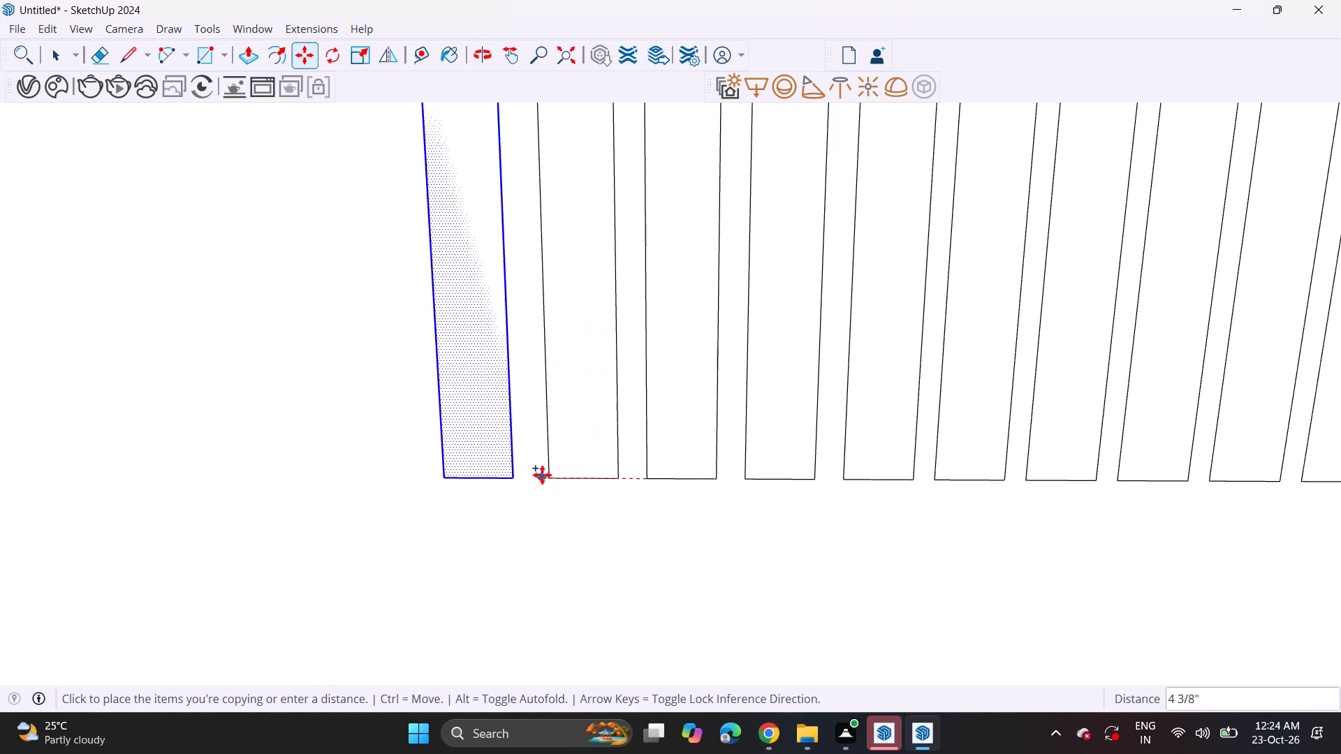
left_click(542, 475)
left_click(552, 481)
left_click(444, 476)
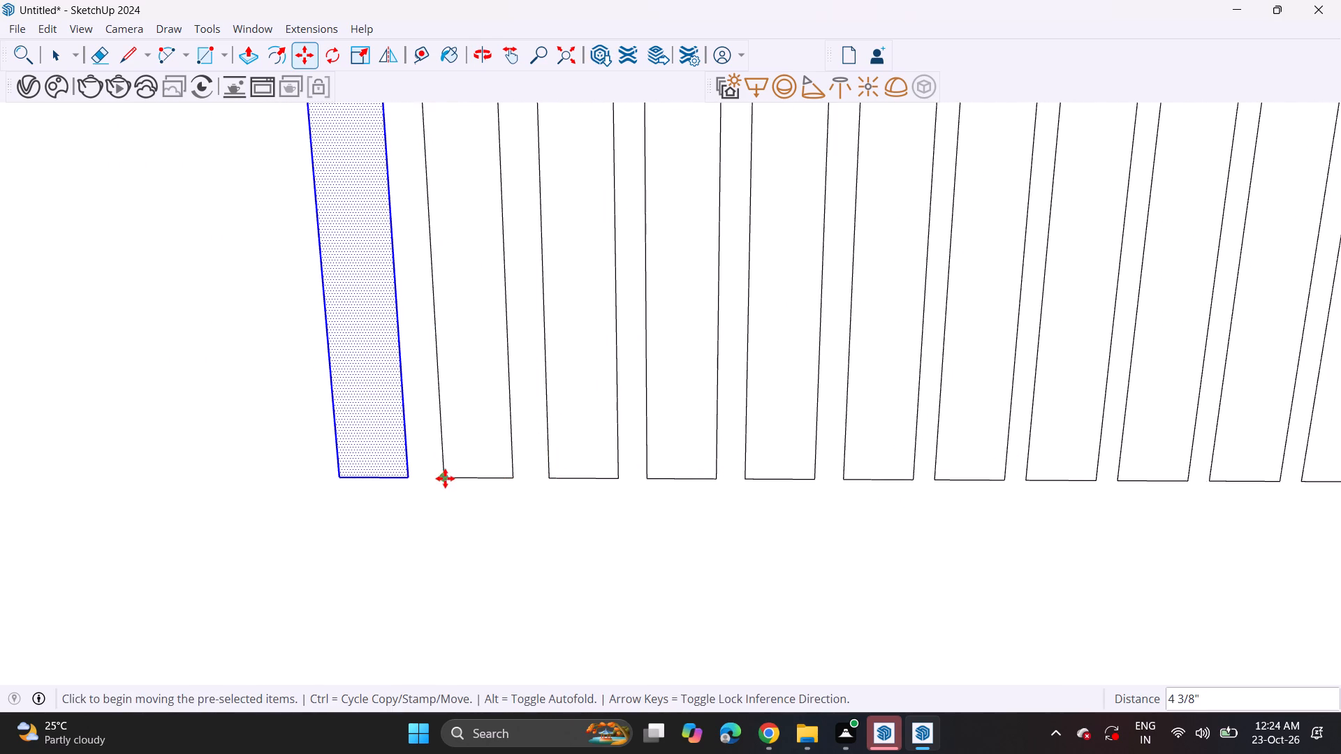
left_click(445, 478)
left_click(338, 473)
scroll(356, 479, "down", 16)
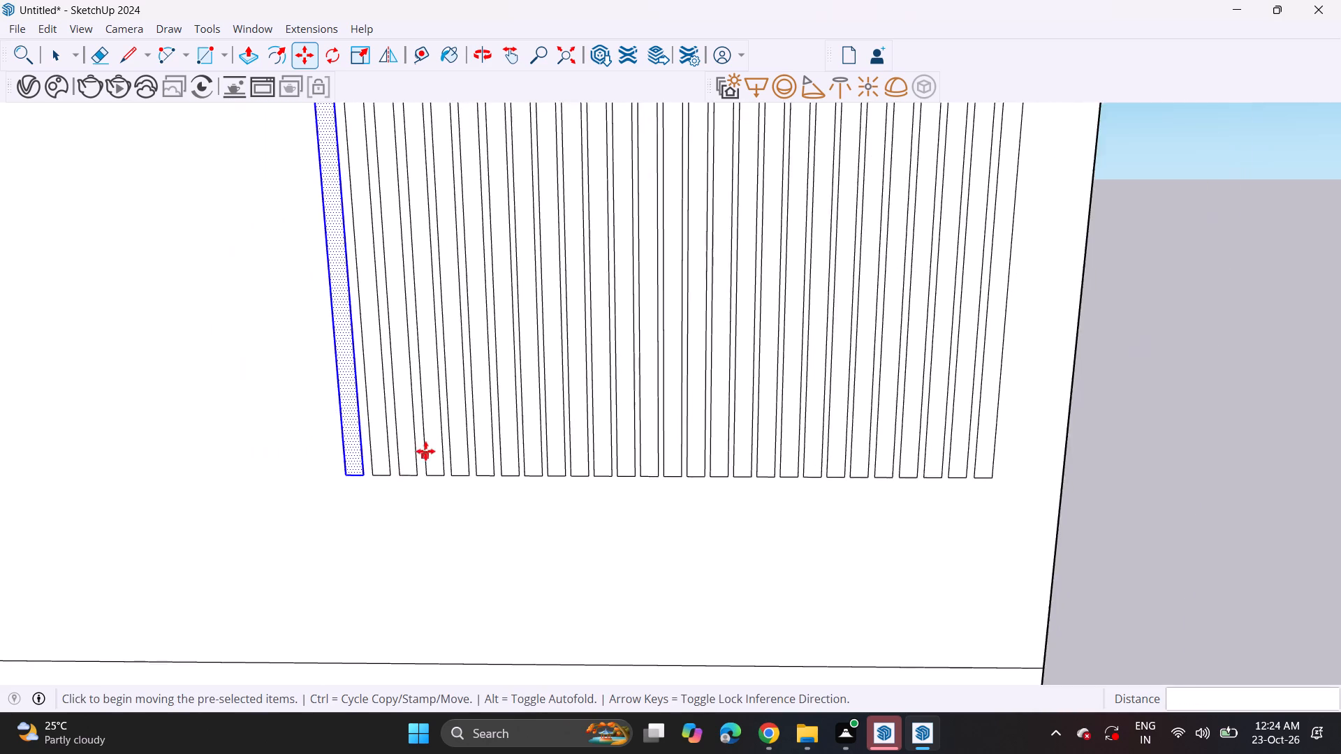
Draw a vertical line about 2' 9 5/8" long from the bottom outer corner of the strip farthest from the entrance to the wall's base line.
scroll(425, 451, "down", 6)
middle_click_drag(462, 414, 541, 475)
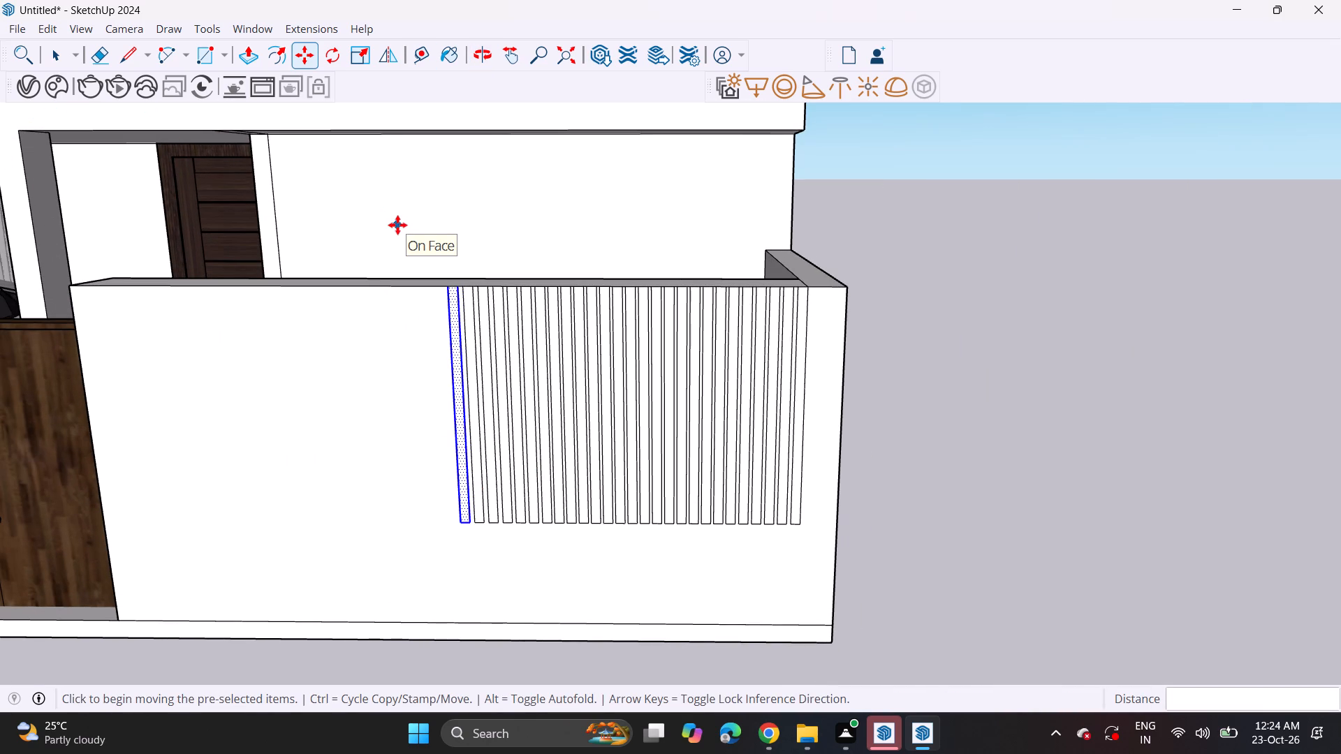
left_click(244, 50)
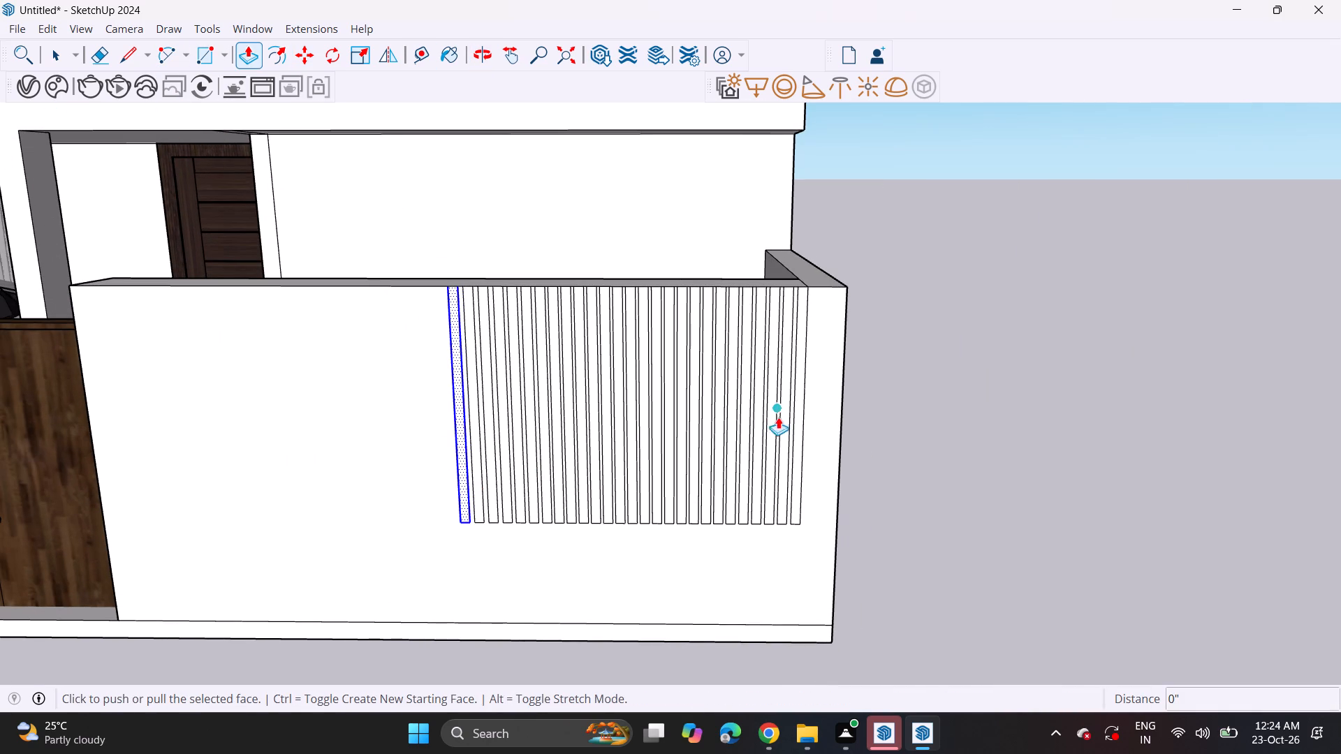
key("Escape")
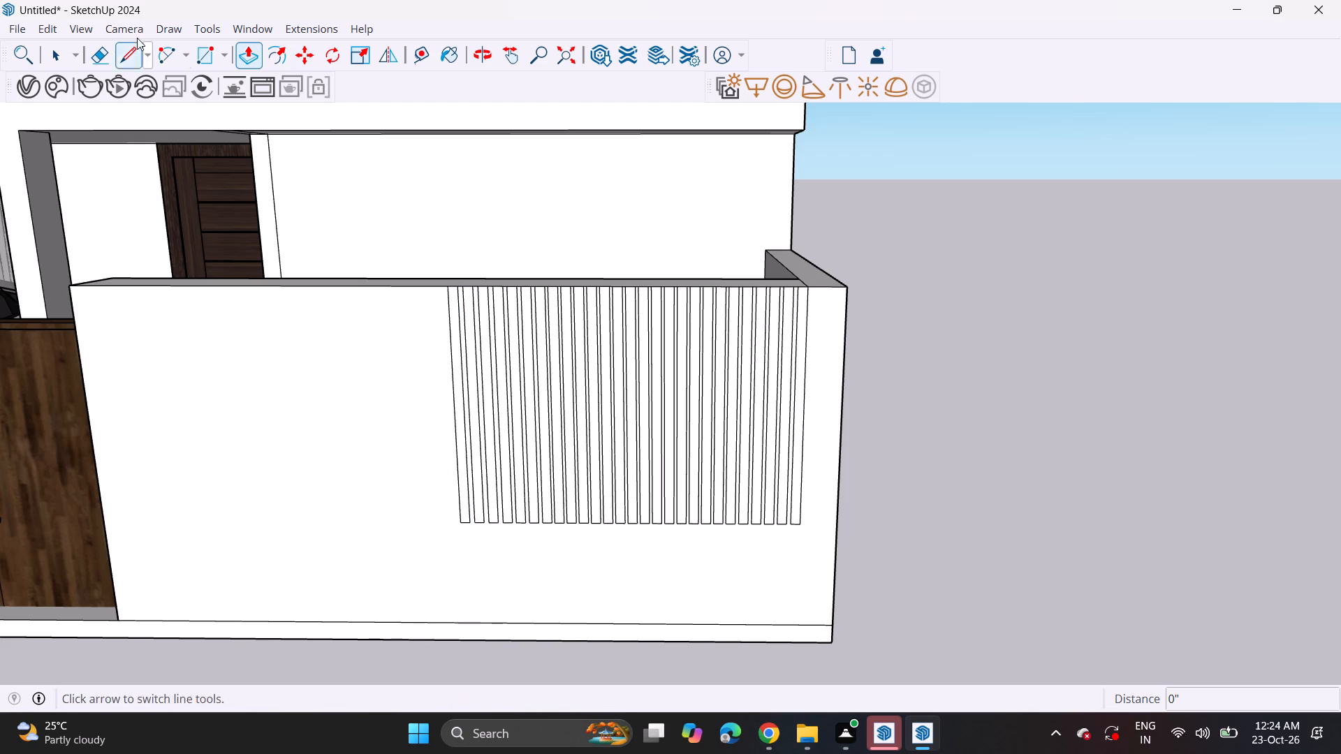
left_click(129, 45)
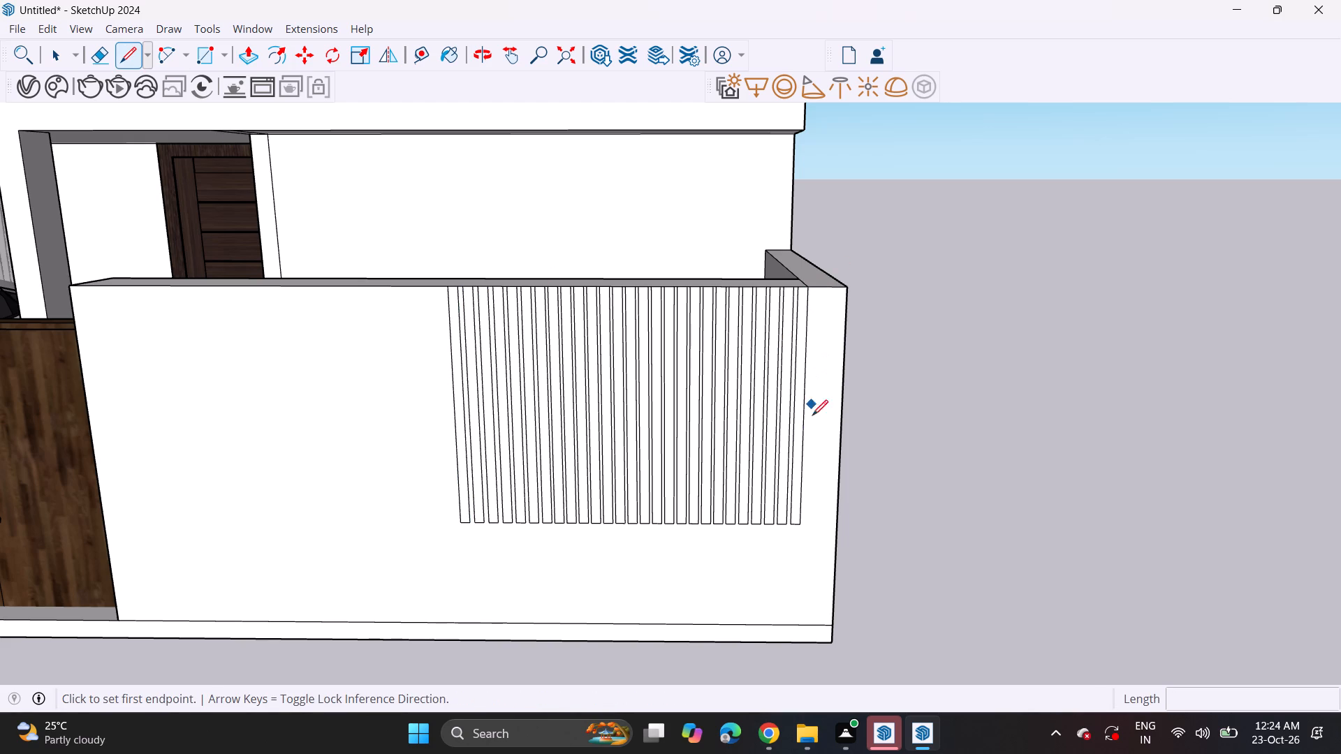
left_click(799, 526)
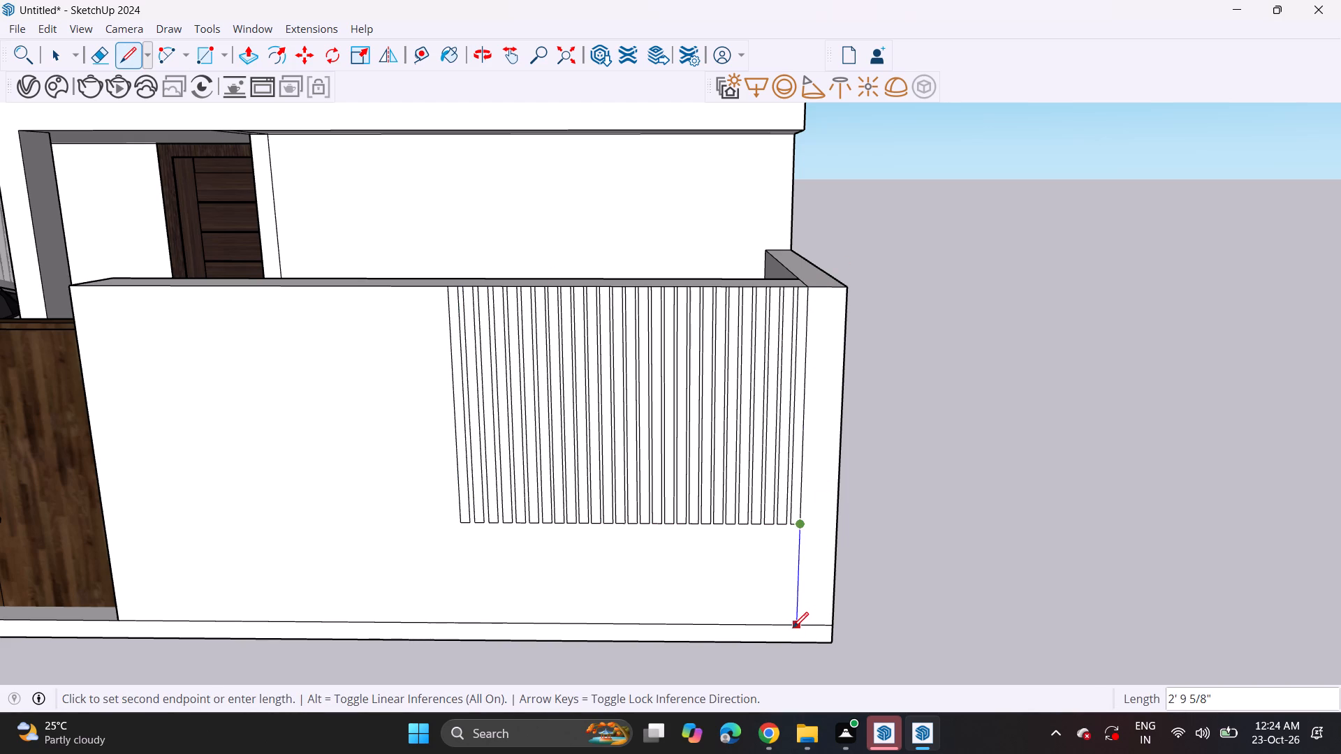
left_click(793, 628)
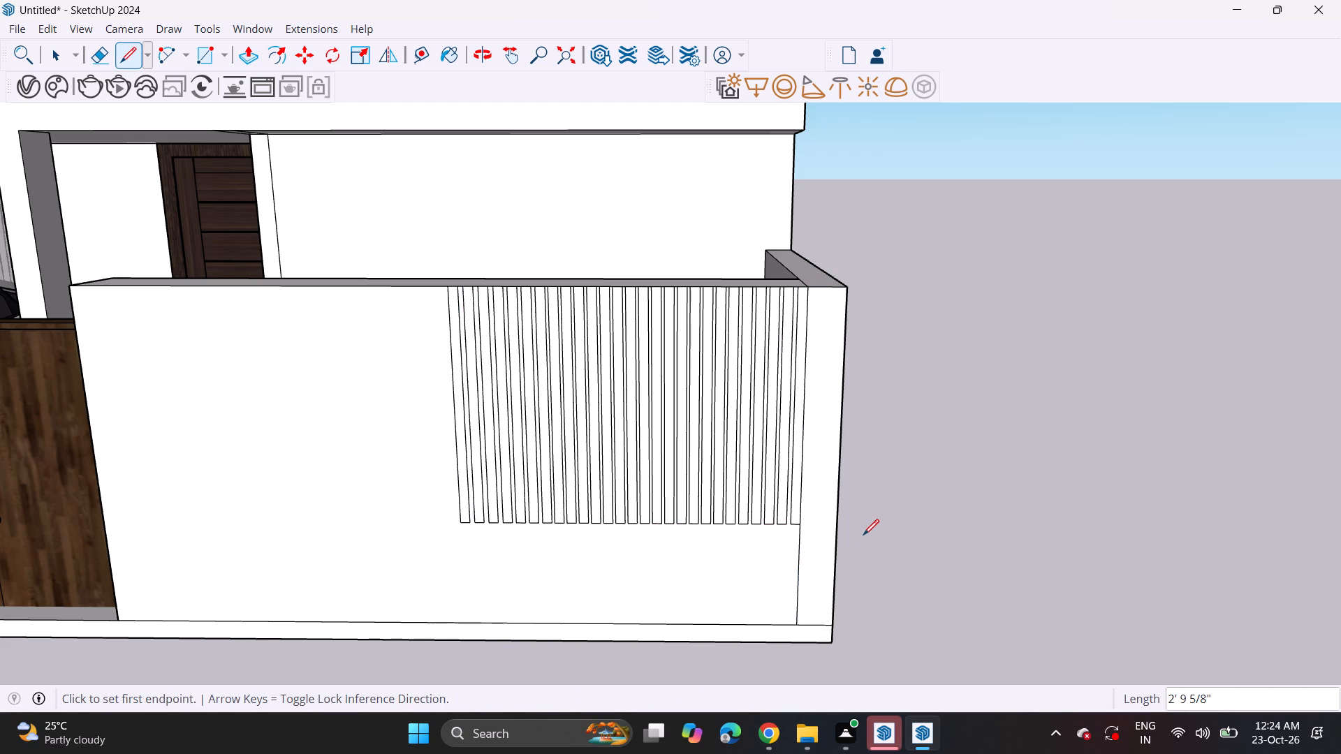
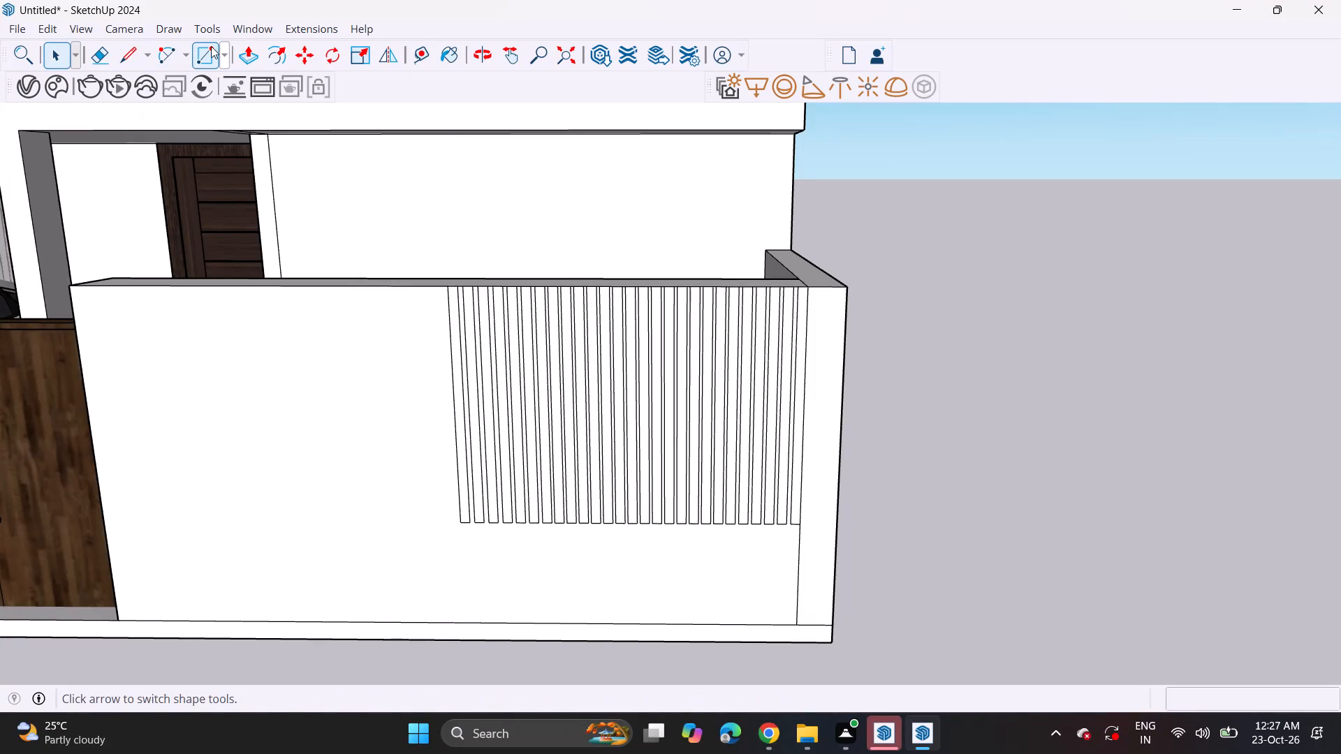
Push/Pull the slat strip nearest the boundary wall's outer corner outward by about 1 9/16".
left_click(238, 53)
middle_click_drag(602, 364, 438, 399)
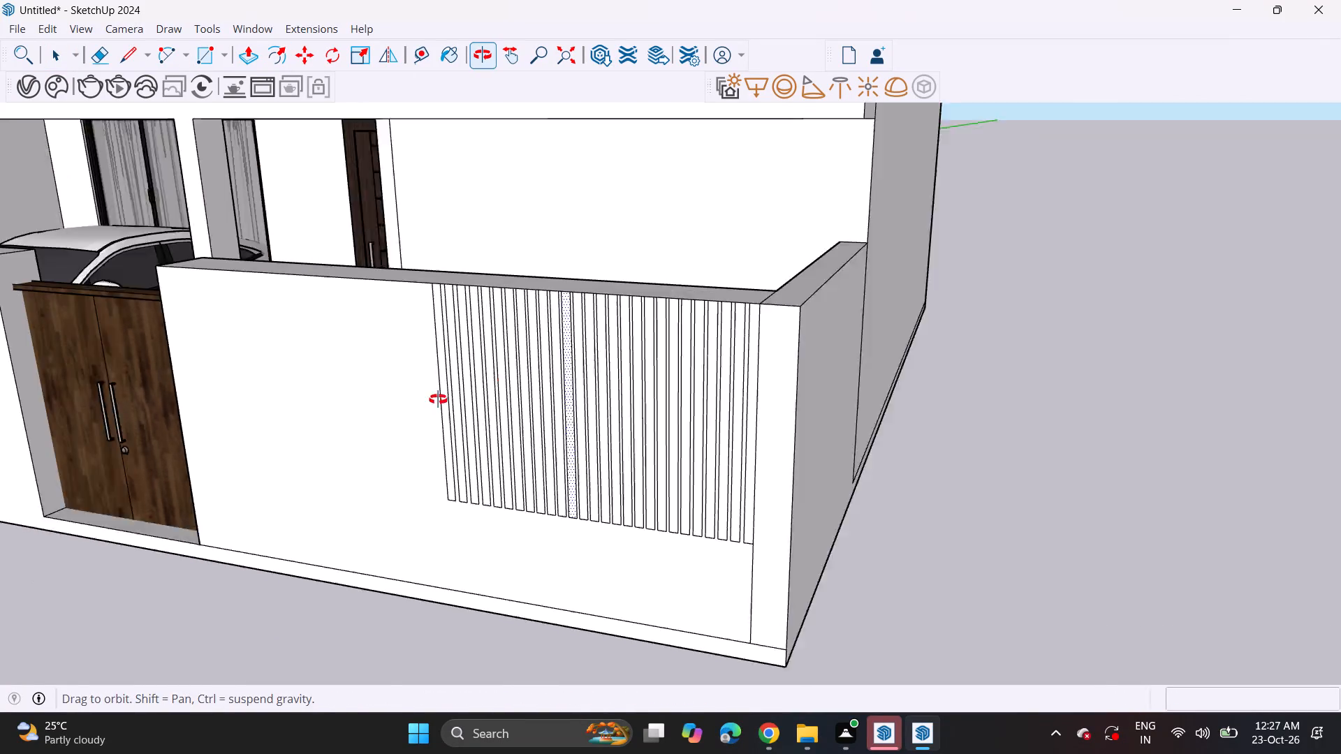
middle_click_drag(438, 399, 436, 401)
scroll(692, 519, "up", 4)
left_click(724, 537)
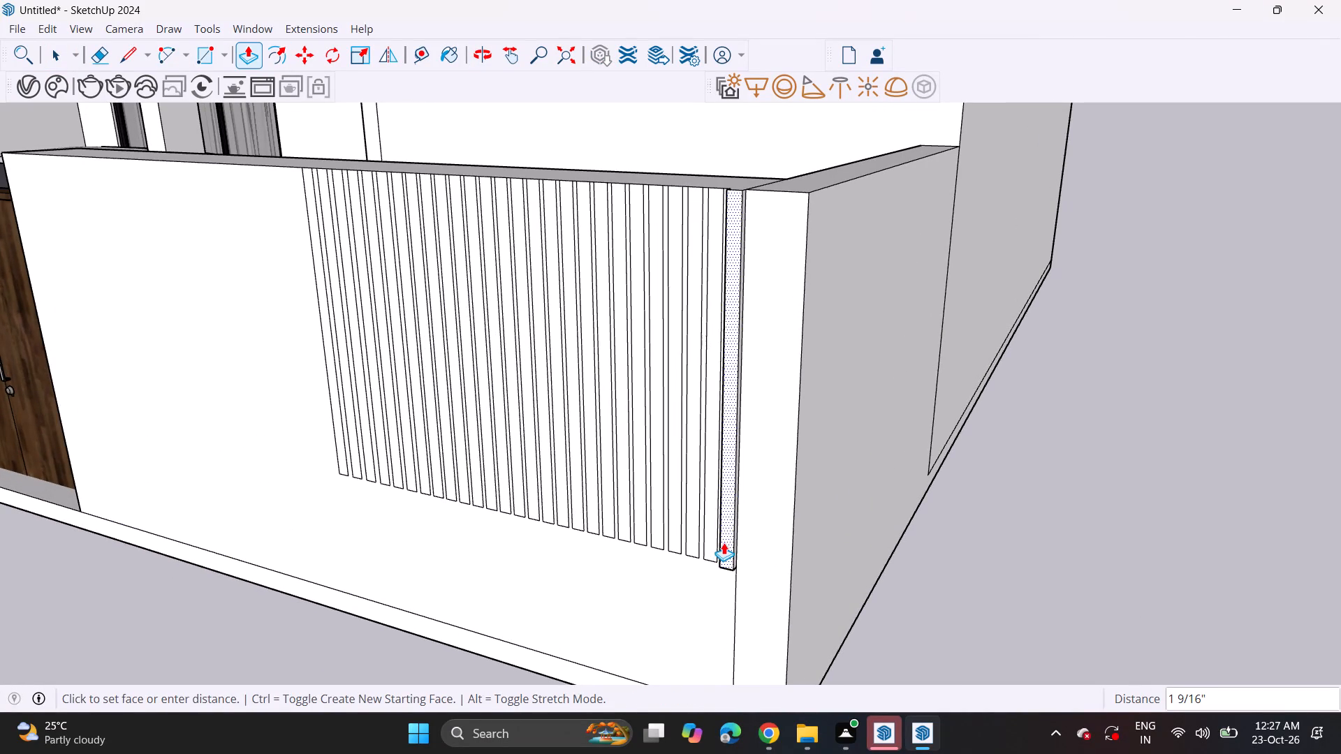
left_click(724, 542)
Repeat the 1 9/16" extrusion on the next thirteen slat strips, working from the outer corner toward the gate.
double_click(709, 527)
double_click(698, 516)
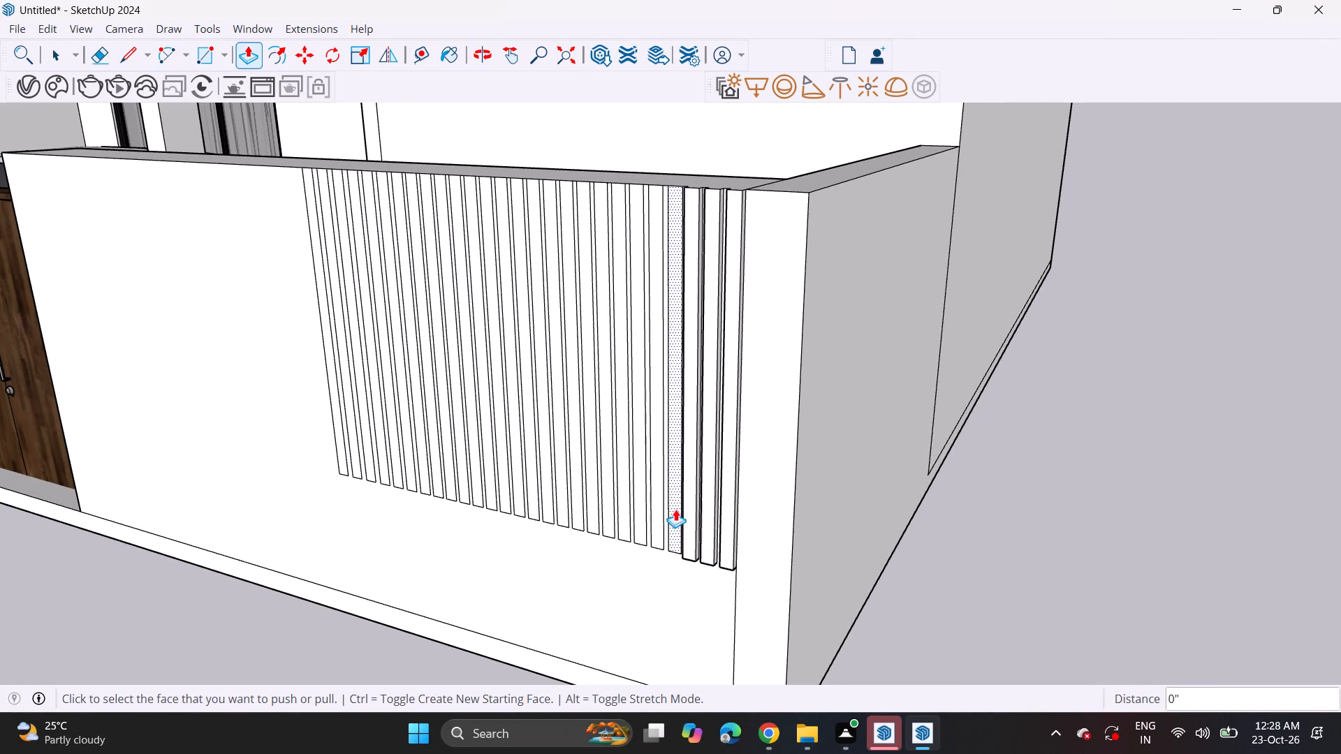
double_click(675, 509)
double_click(662, 501)
double_click(638, 494)
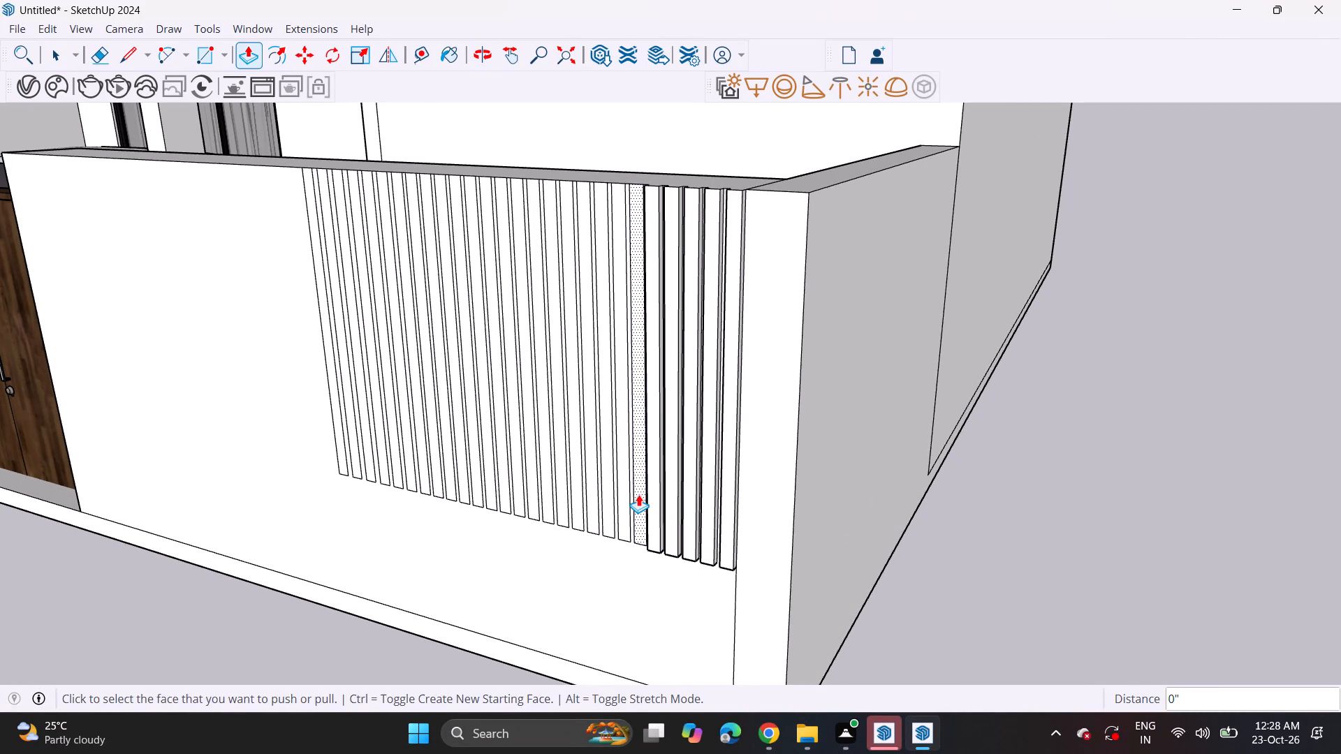
double_click(624, 489)
double_click(608, 482)
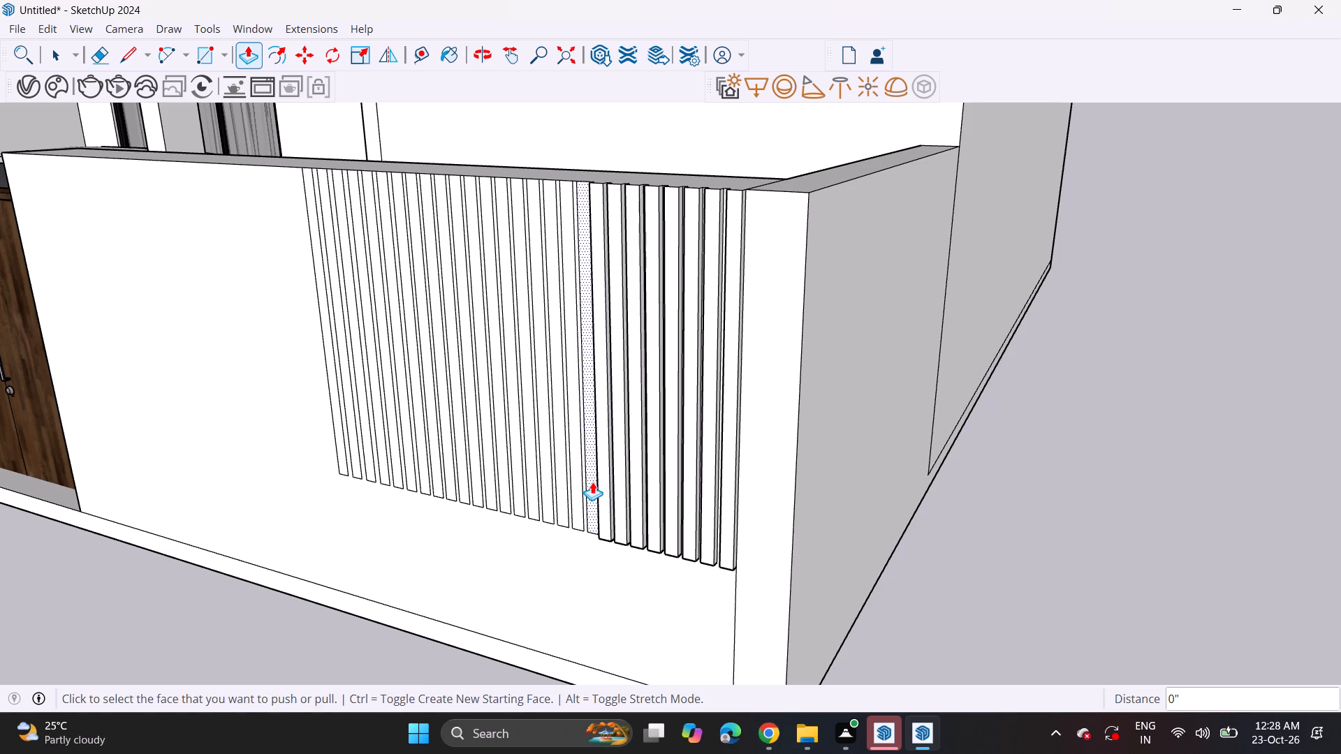
double_click(592, 482)
double_click(574, 476)
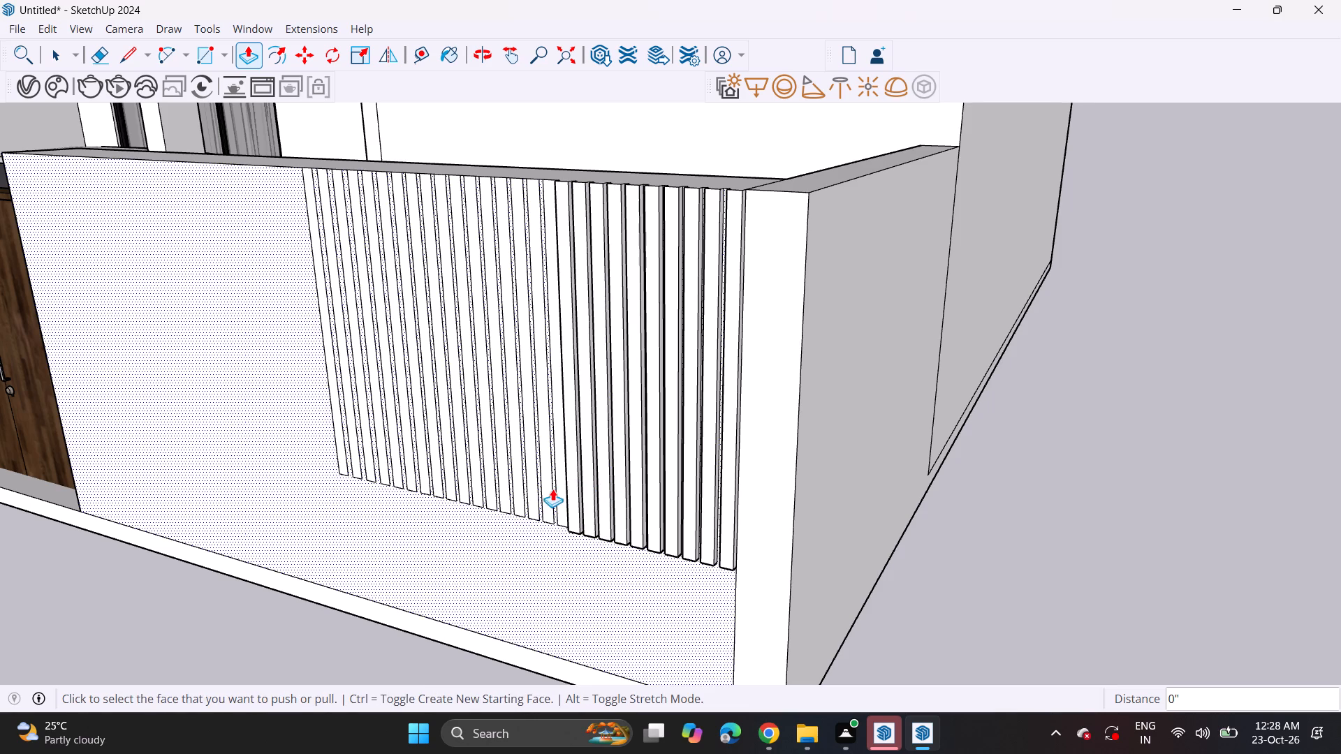
double_click(559, 492)
double_click(550, 487)
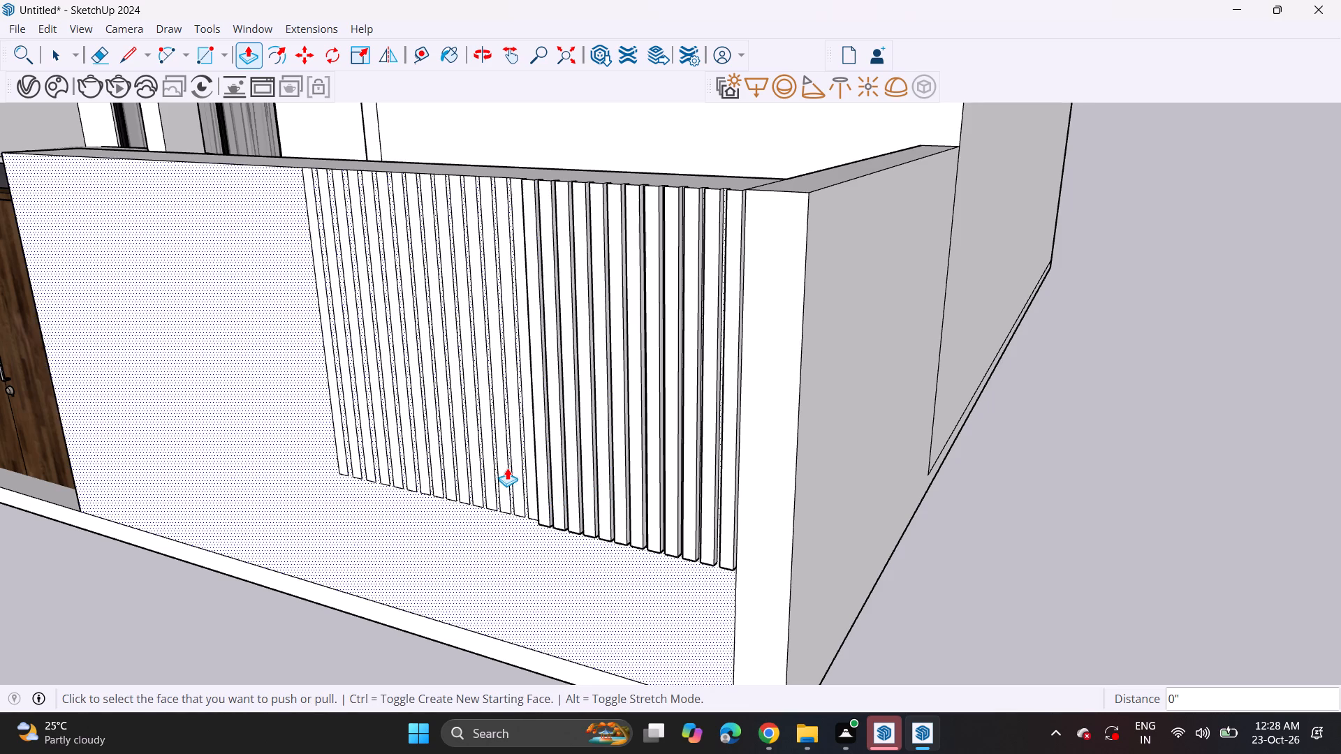
double_click(530, 485)
double_click(514, 473)
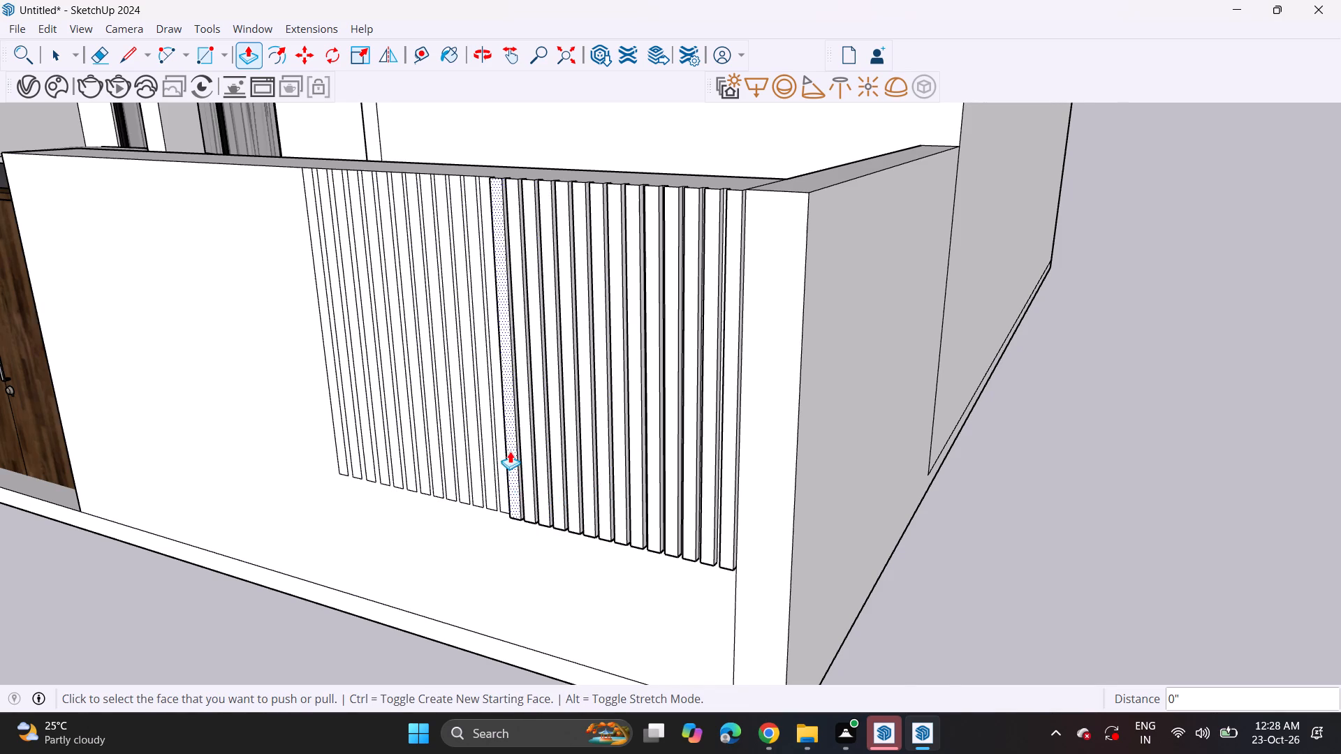
Extrude the remaining flat strips on the gate side by the same 1 9/16" to complete the slat panel.
scroll(510, 451, "up", 8)
double_click(499, 479)
double_click(473, 474)
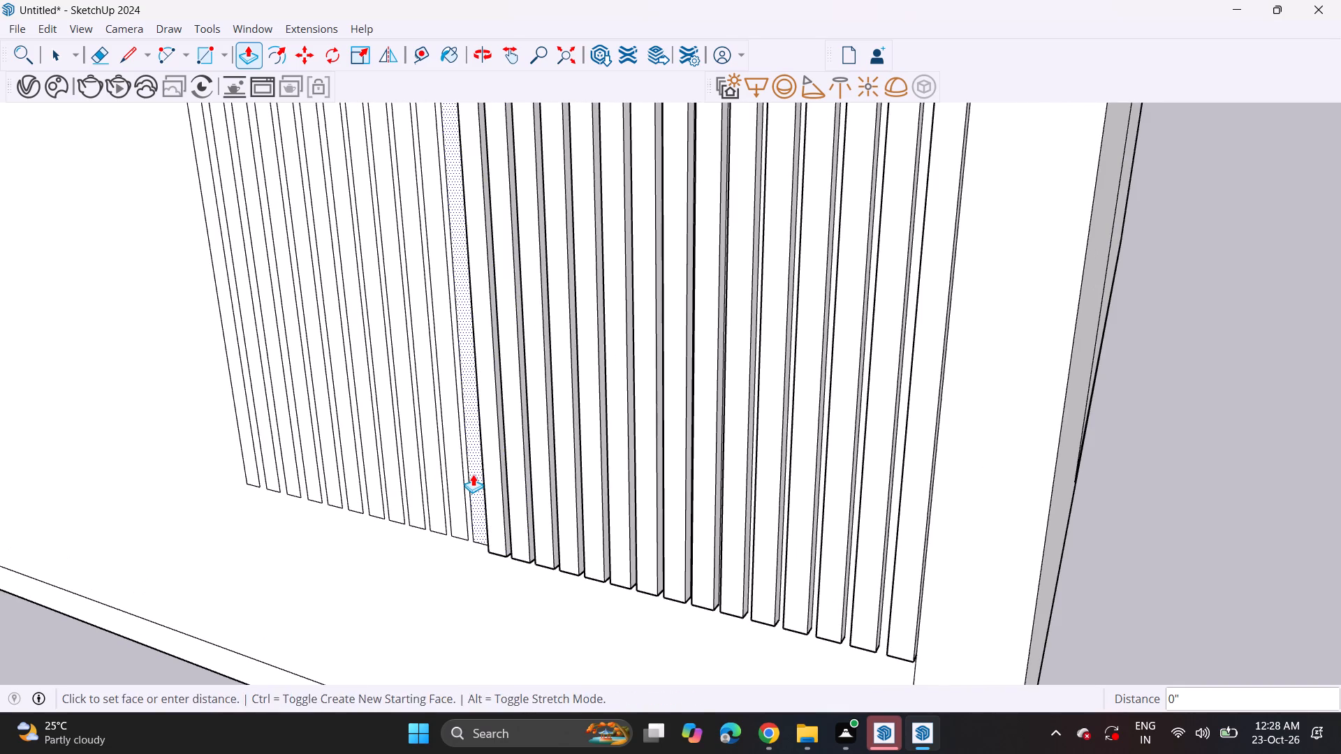
middle_click_drag(459, 457, 659, 488)
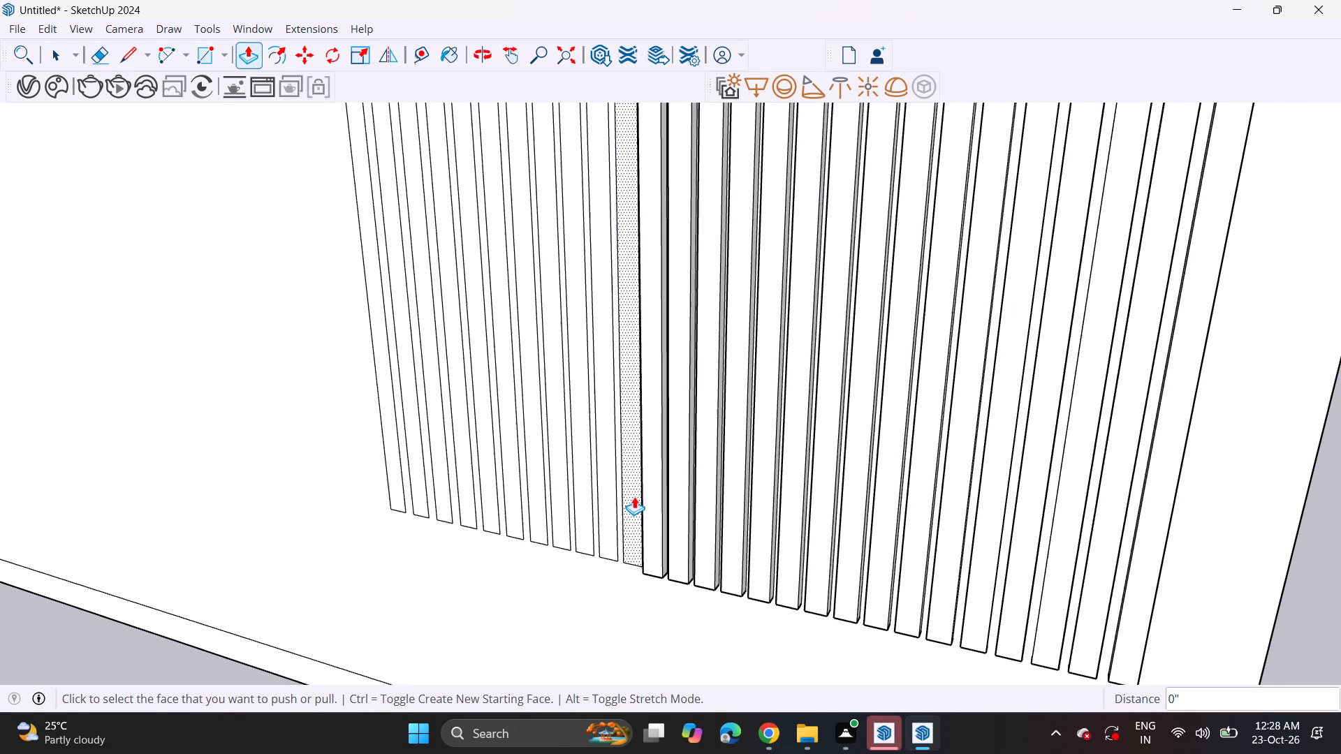
double_click(634, 496)
double_click(606, 479)
double_click(578, 471)
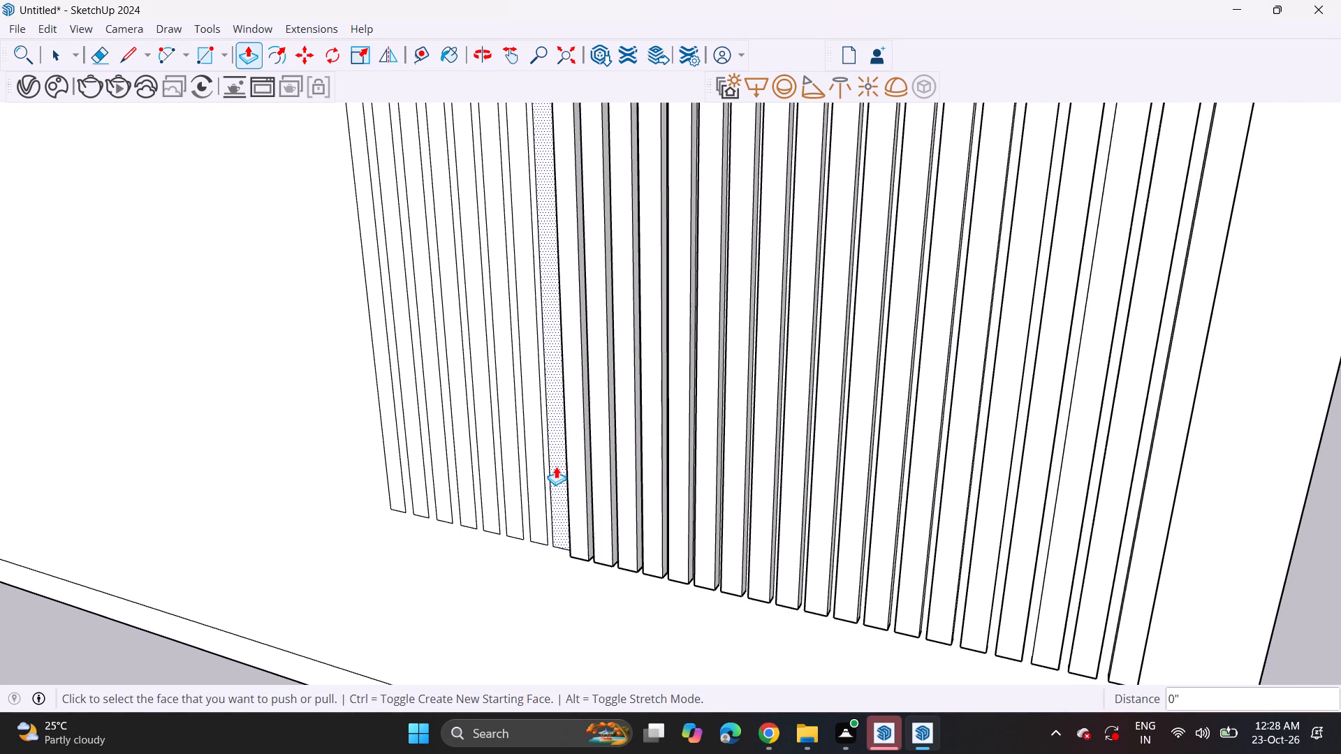
double_click(555, 466)
double_click(532, 470)
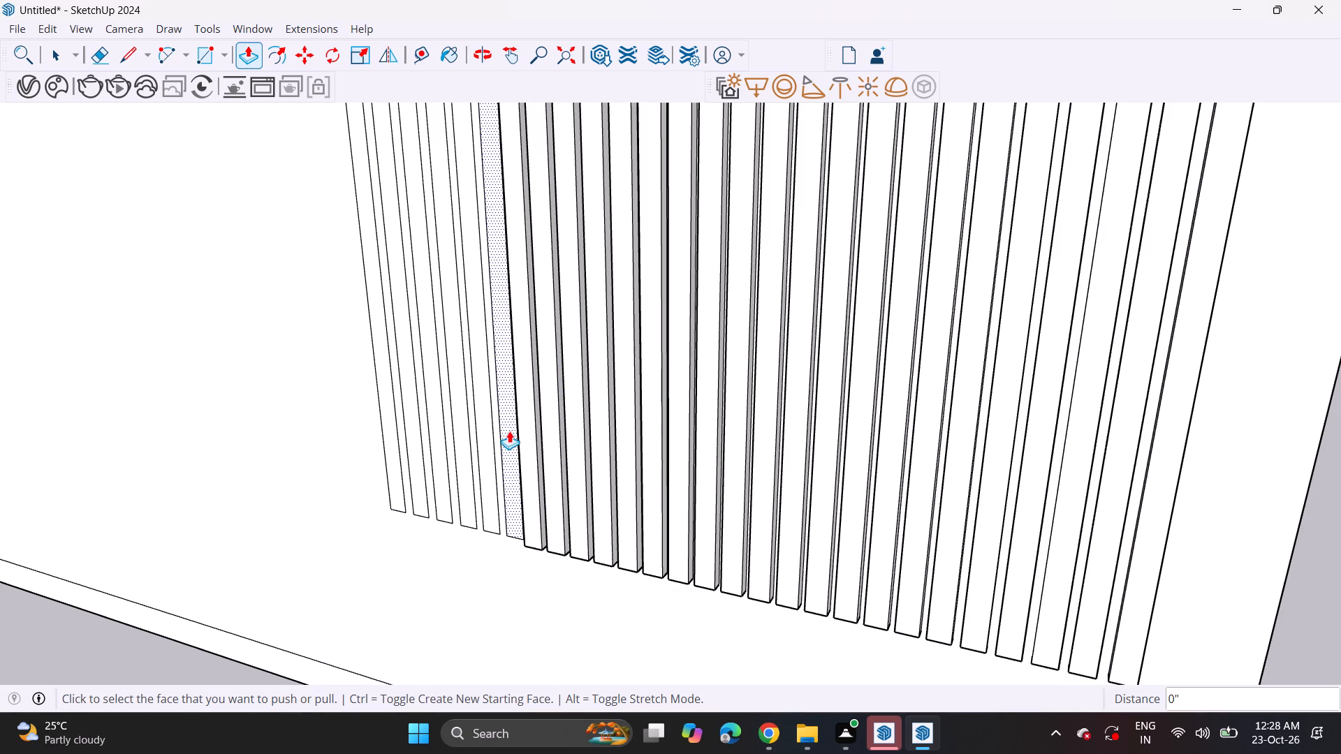
double_click(509, 431)
left_click(526, 450)
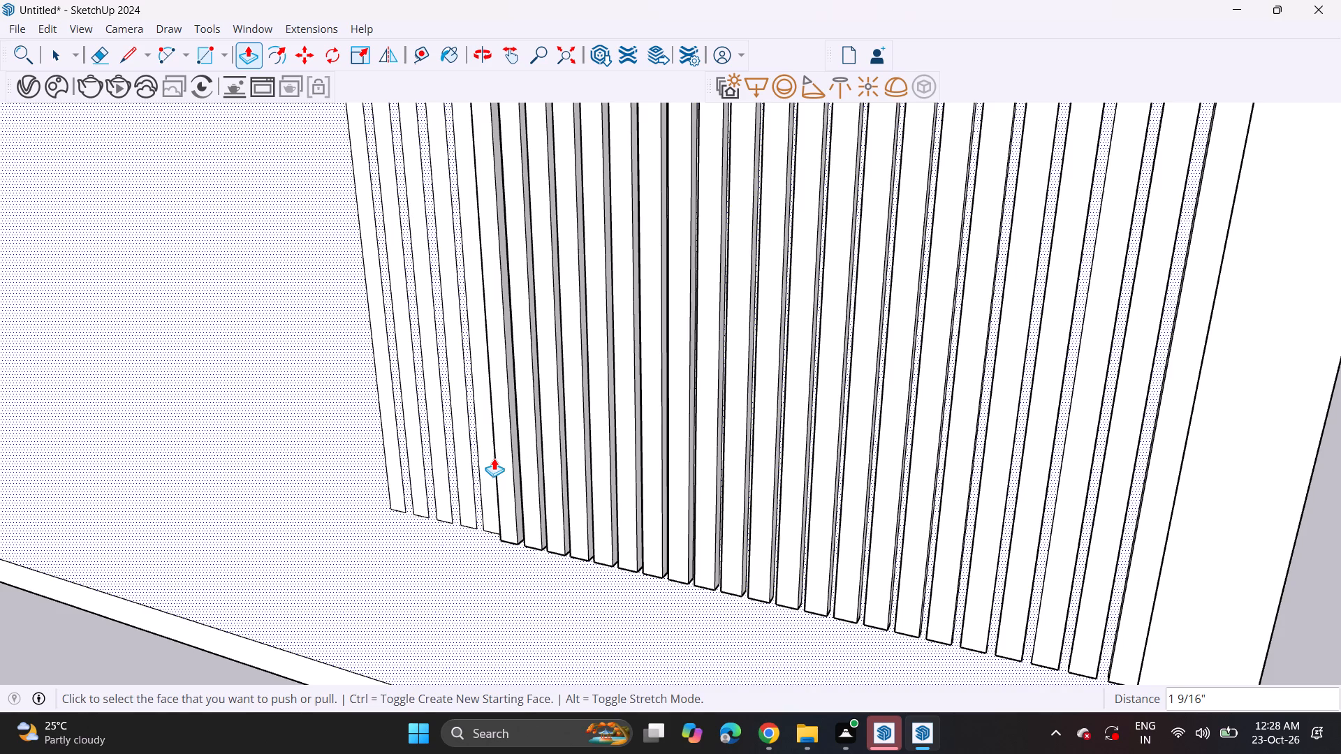
double_click(484, 469)
double_click(459, 468)
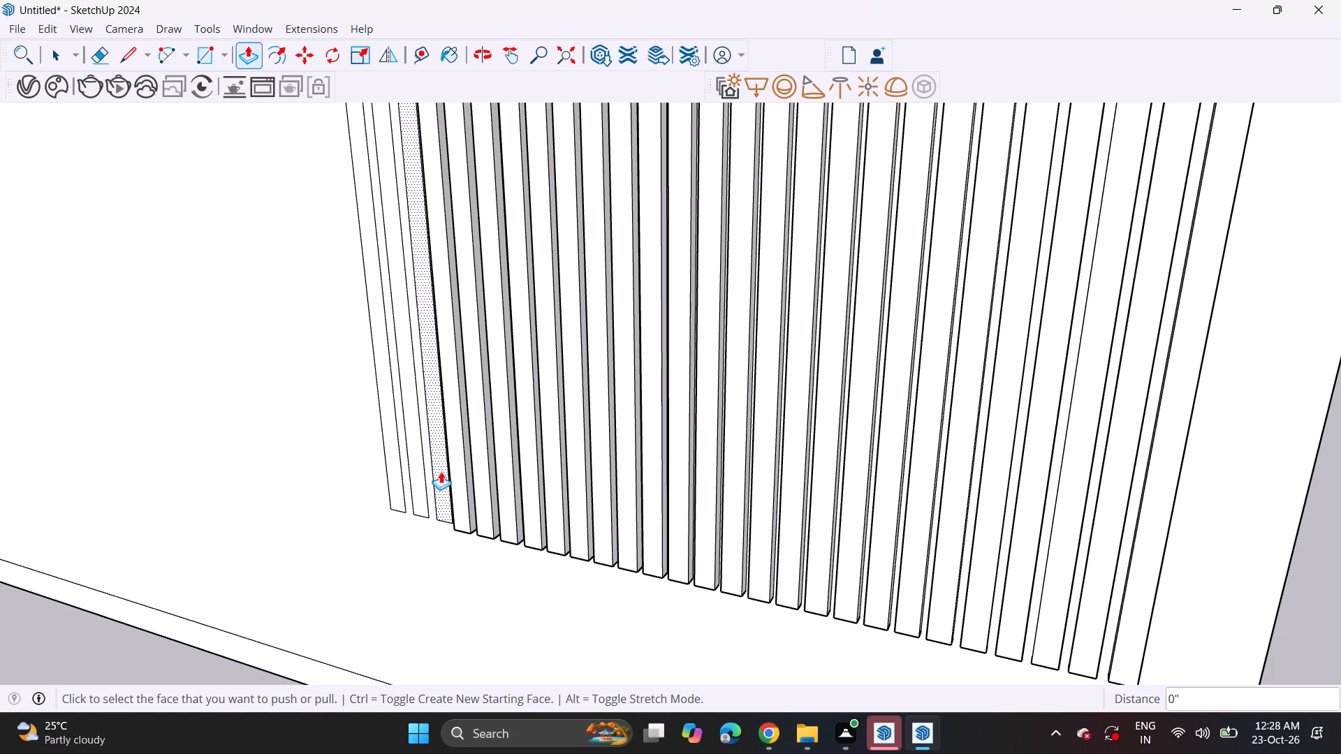
double_click(441, 471)
double_click(411, 475)
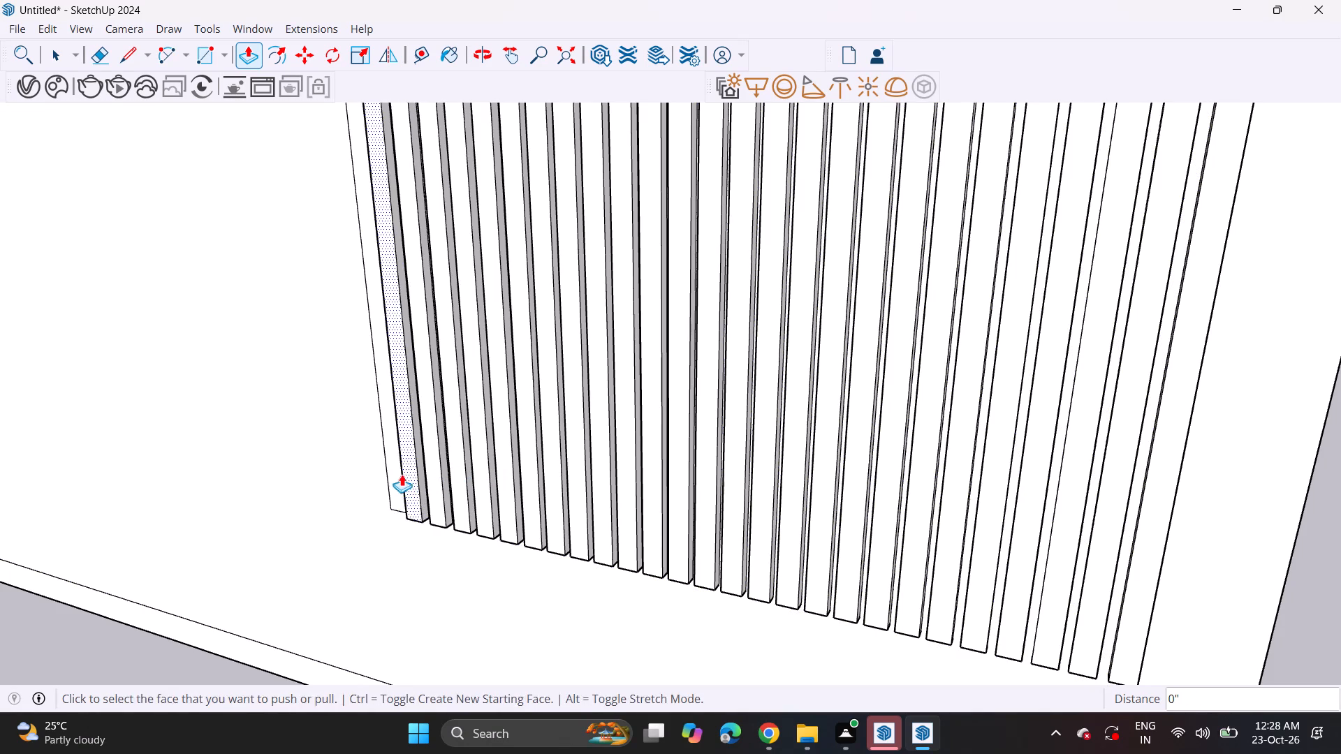
double_click(397, 475)
Draw a thin horizontal rectangle about 4 1/16" by 9' 2 7/8" across the wall from its gate-side edge to the first slat.
scroll(409, 476, "down", 12)
middle_click_drag(492, 436, 679, 374)
scroll(537, 397, "up", 1)
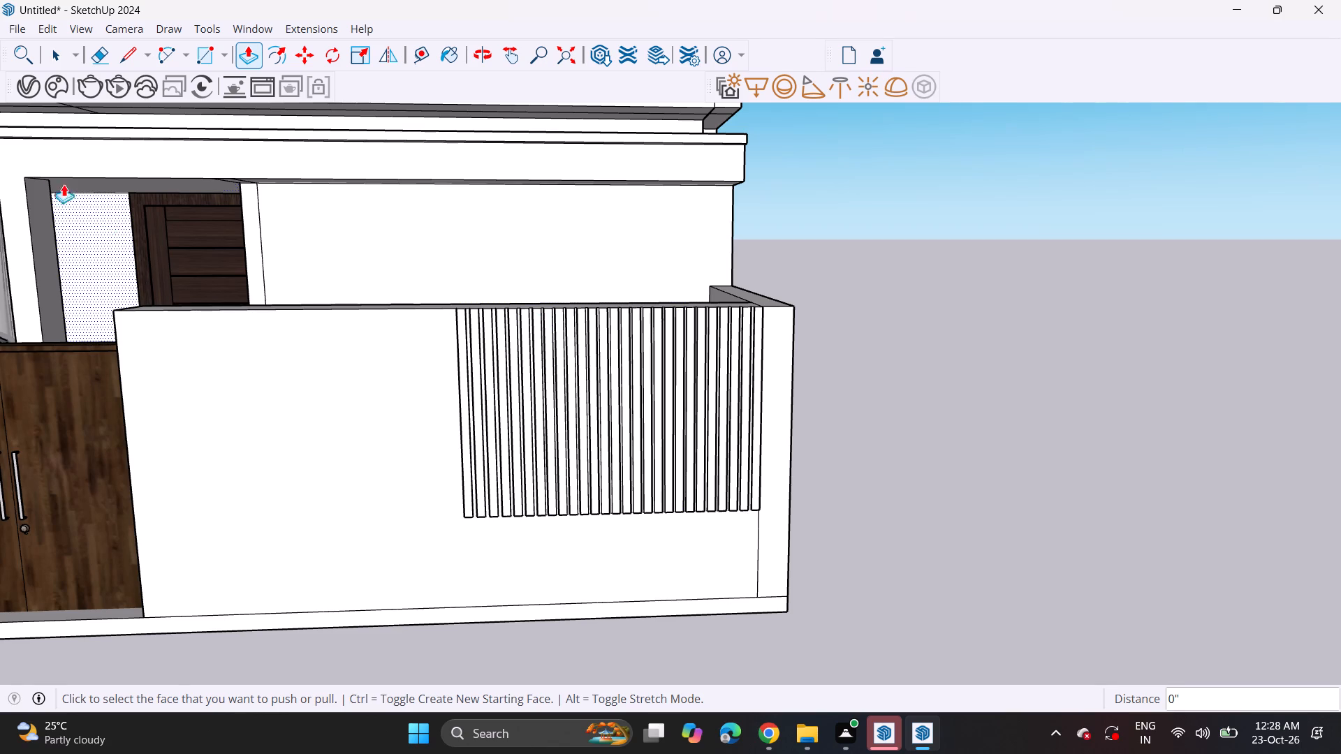
left_click(193, 53)
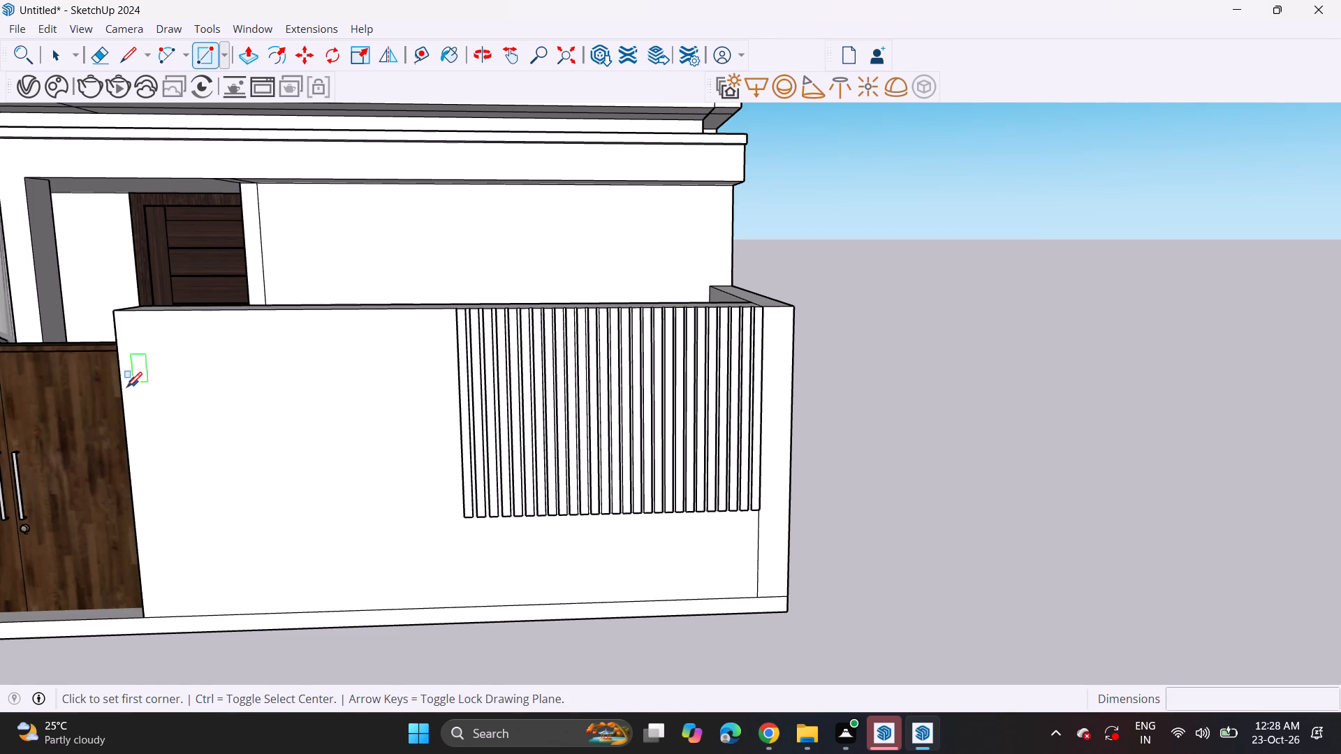
left_click(124, 387)
middle_click_drag(286, 408, 395, 407)
scroll(423, 408, "up", 5)
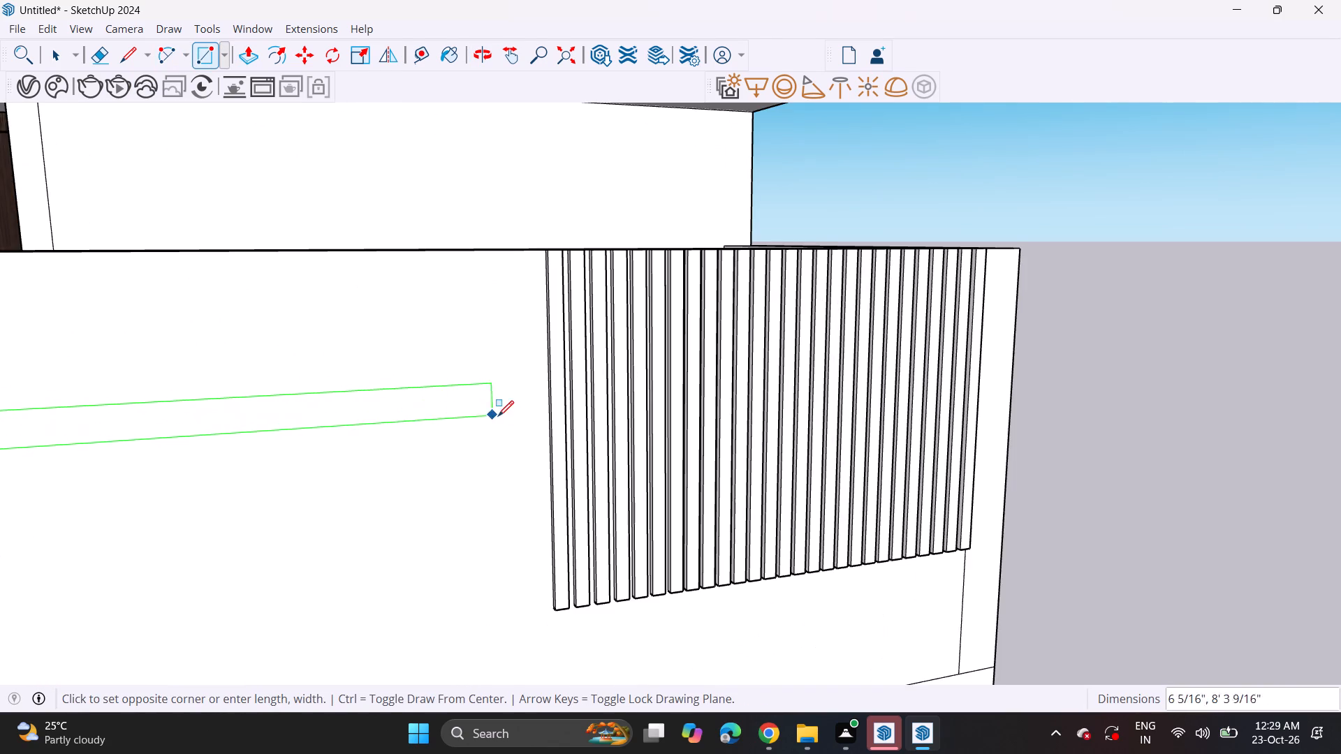
left_click(546, 402)
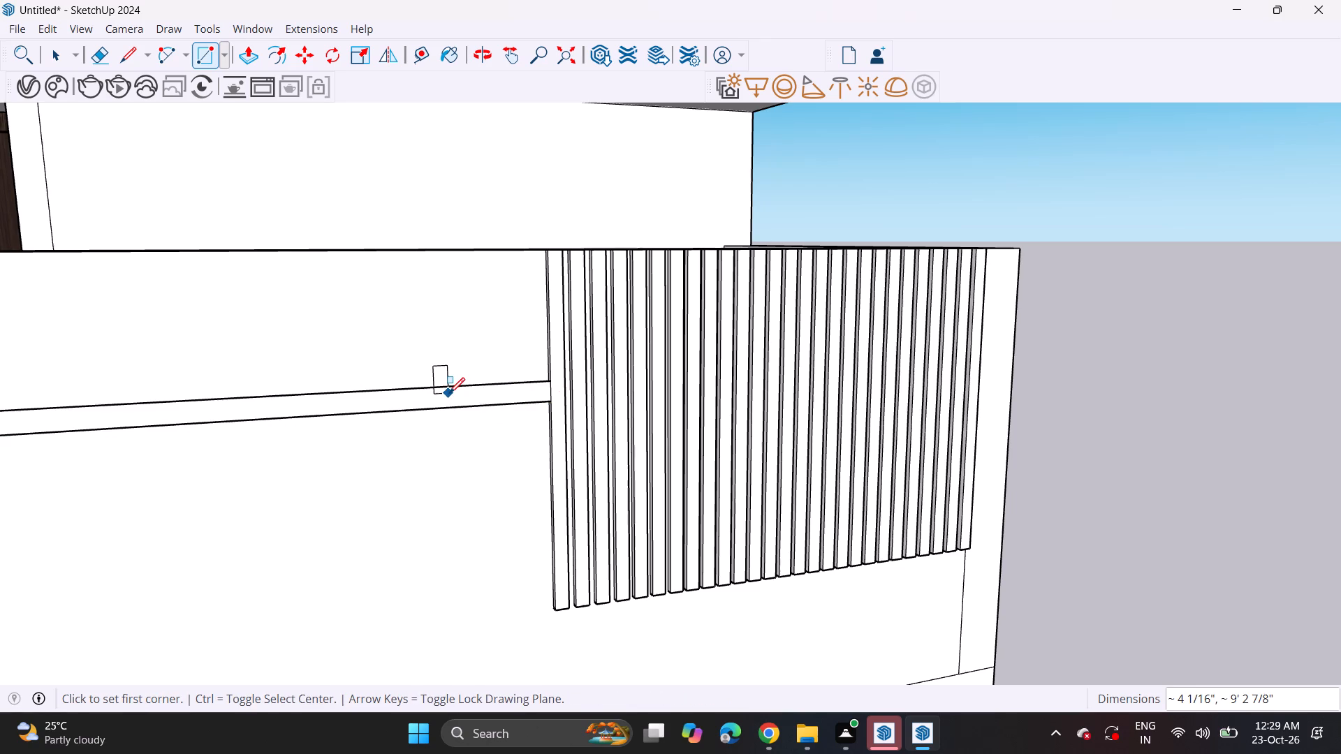
Draw a rectangle about 17' 11 3/16" by 2' 9 5/8" below the slats, from the last slat's lower corner to the wall base beside the gate.
scroll(449, 393, "down", 4)
middle_click_drag(426, 371, 293, 444)
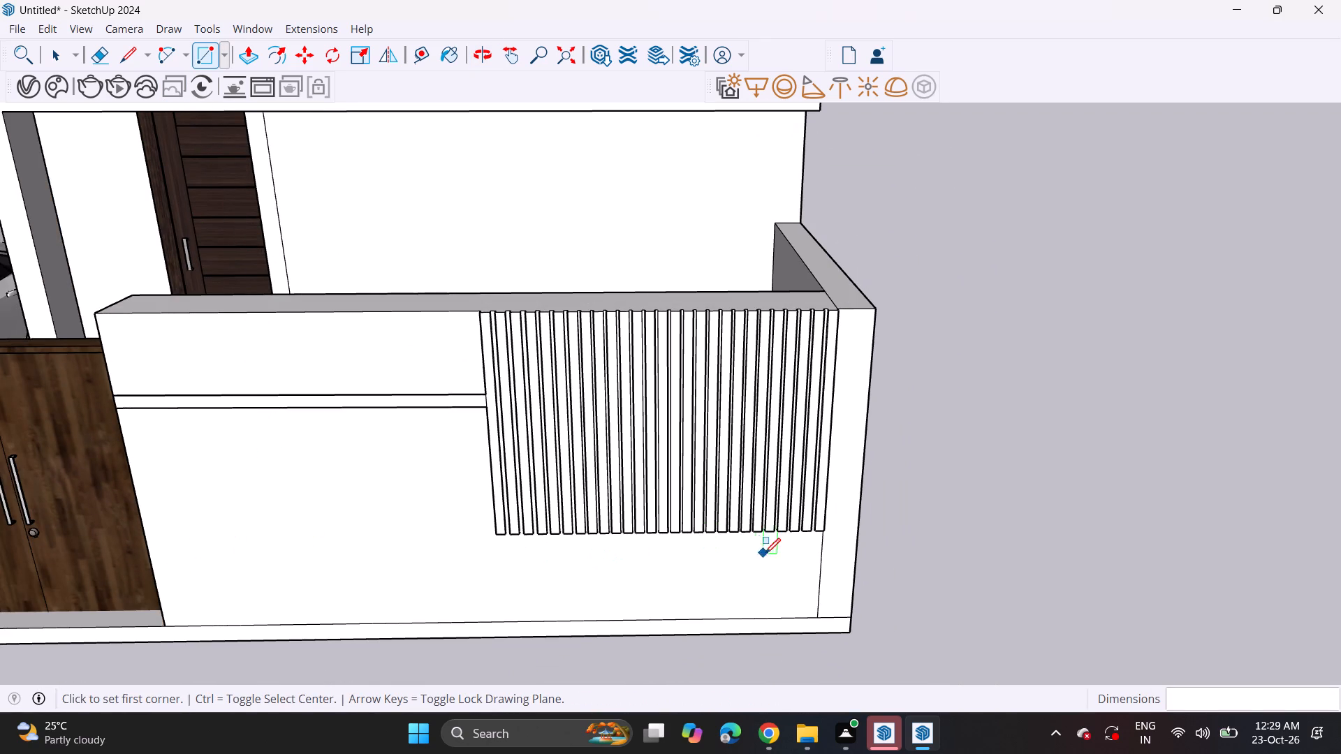
middle_click_drag(786, 536, 855, 412)
scroll(868, 522, "up", 4)
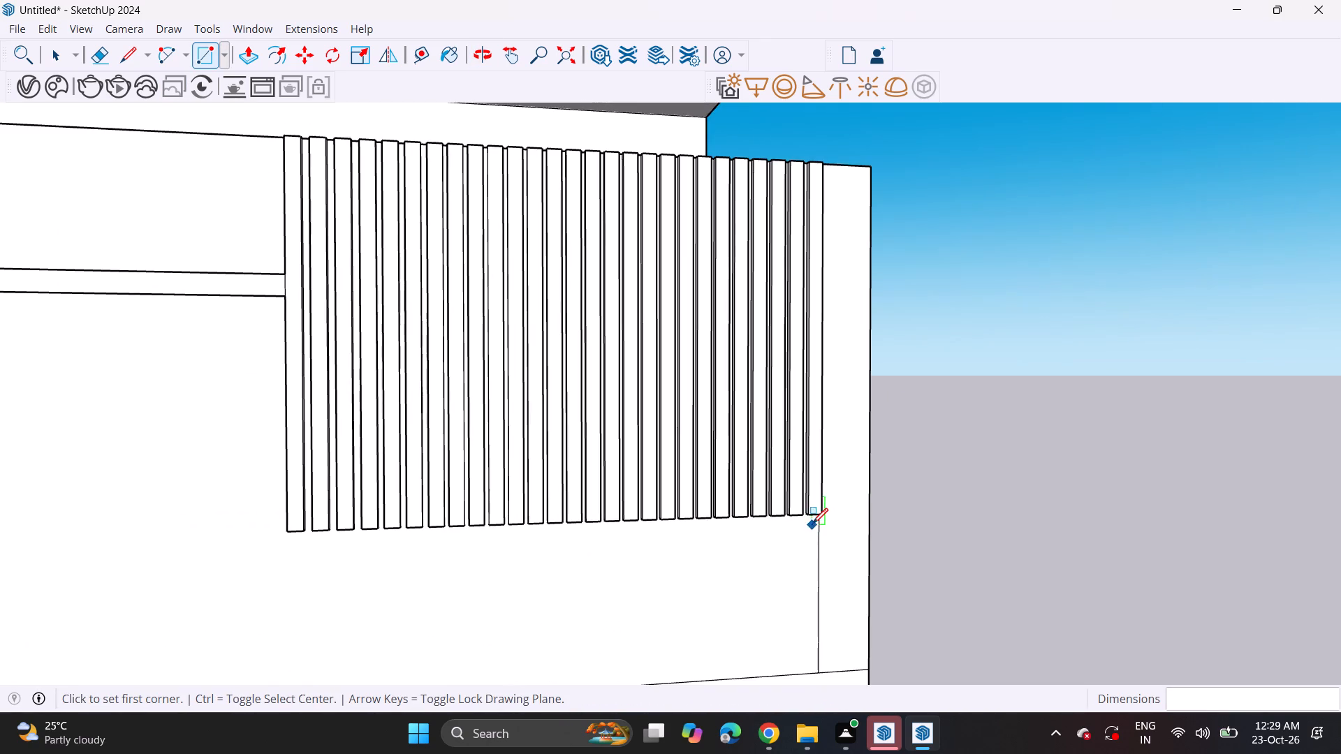
middle_click_drag(816, 518, 826, 367)
scroll(814, 439, "up", 1)
scroll(835, 524, "up", 7)
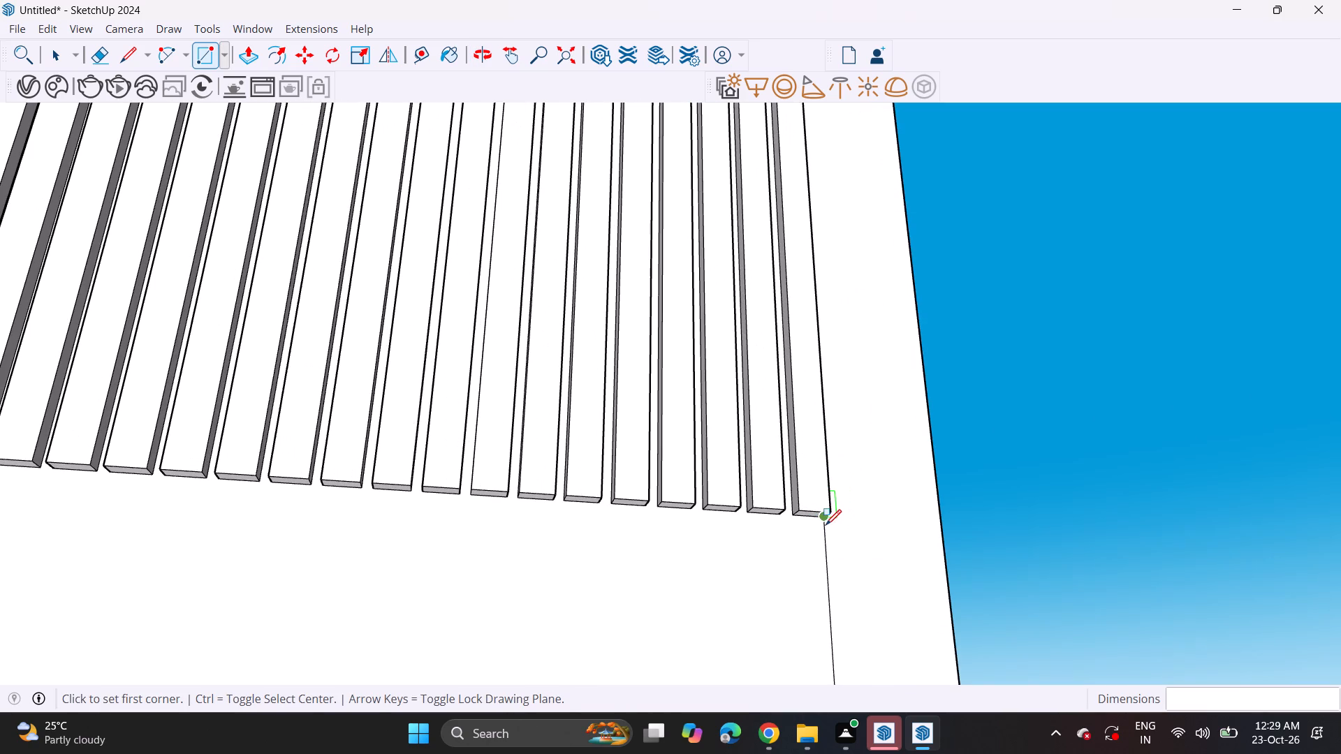
left_click(824, 524)
scroll(657, 551, "down", 14)
middle_click_drag(546, 581, 789, 427)
middle_click_drag(774, 420, 770, 420)
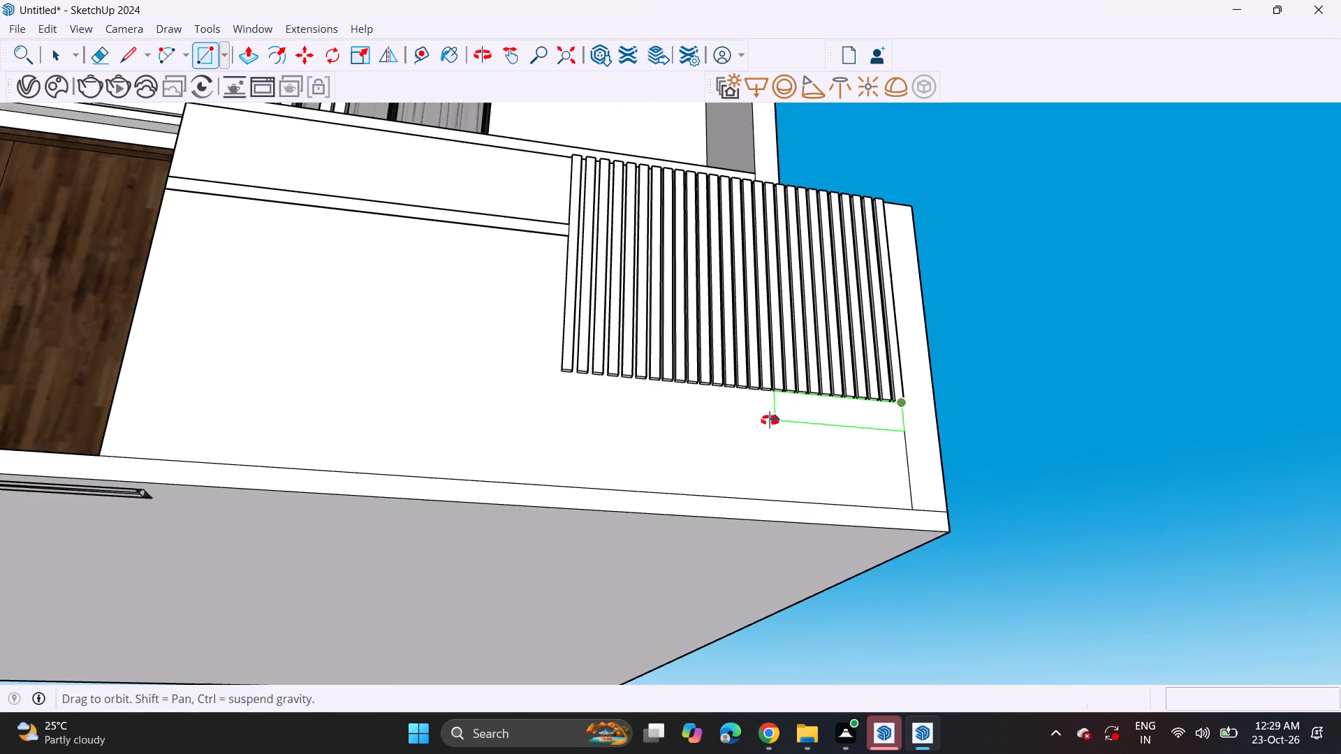
middle_click_drag(770, 420, 582, 571)
scroll(725, 461, "up", 1)
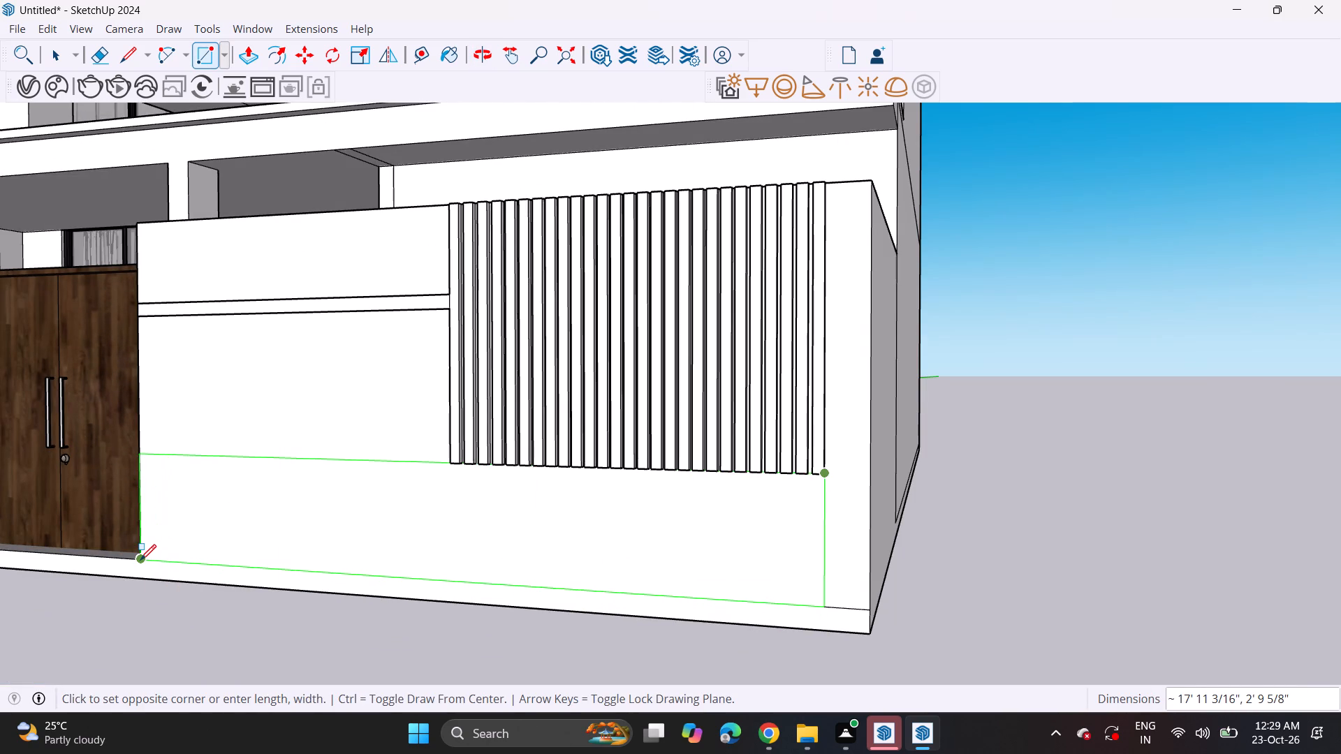
left_click(140, 560)
middle_click_drag(239, 548, 333, 551)
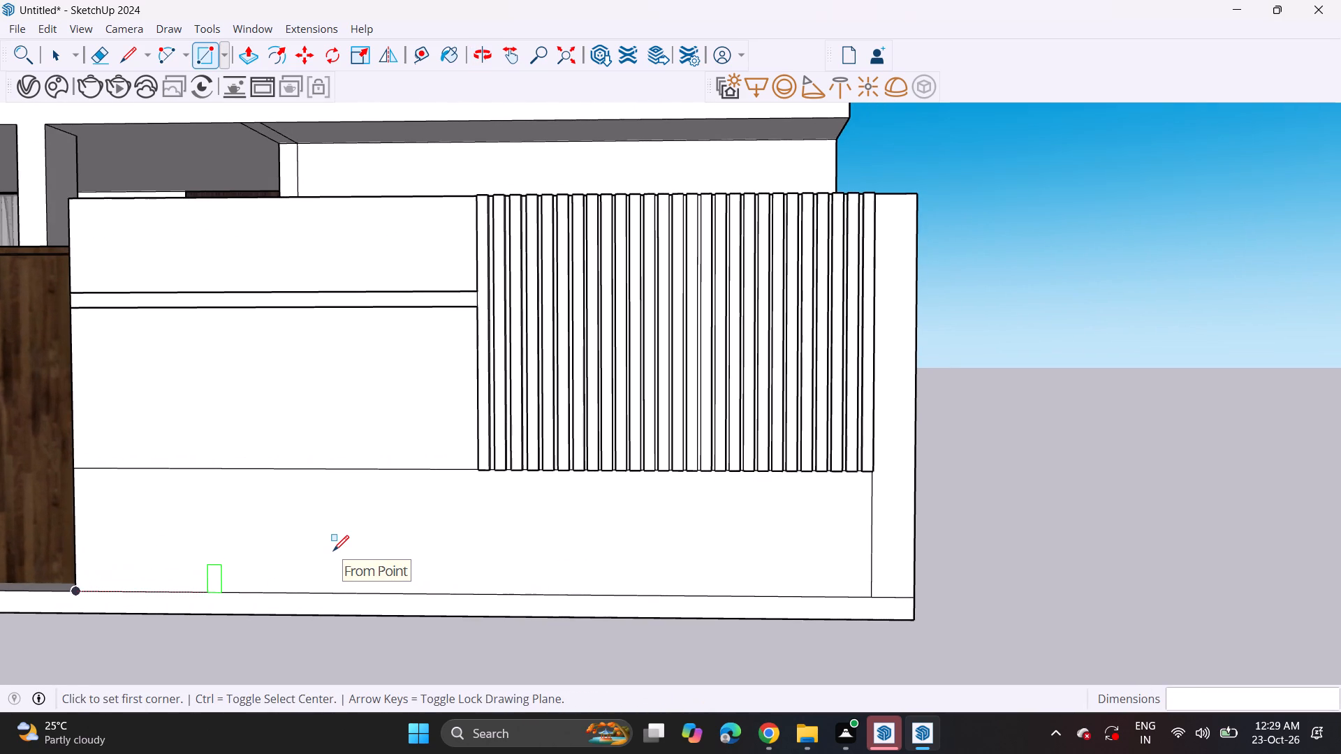
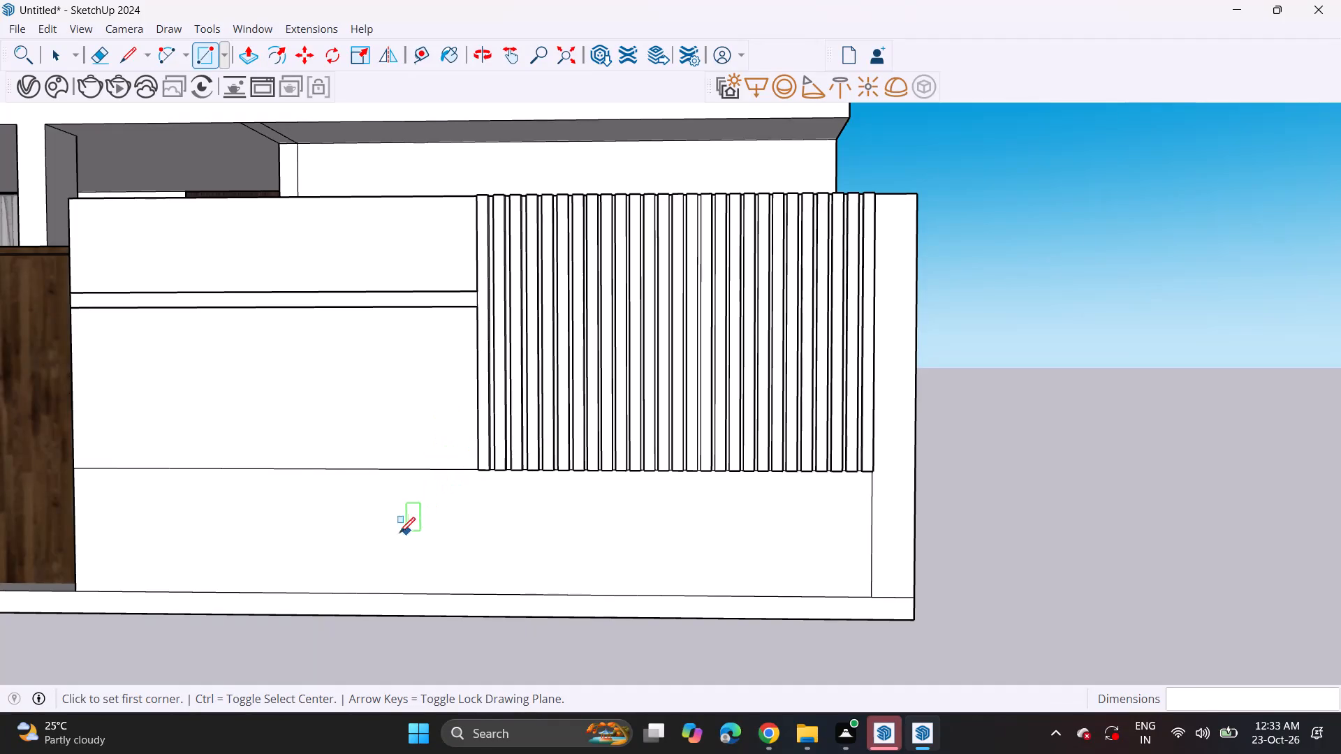
Extrude the rectangle below the slats outward 3' 2 9/16" to form a projecting box along the wall.
left_click(256, 48)
left_click(838, 558)
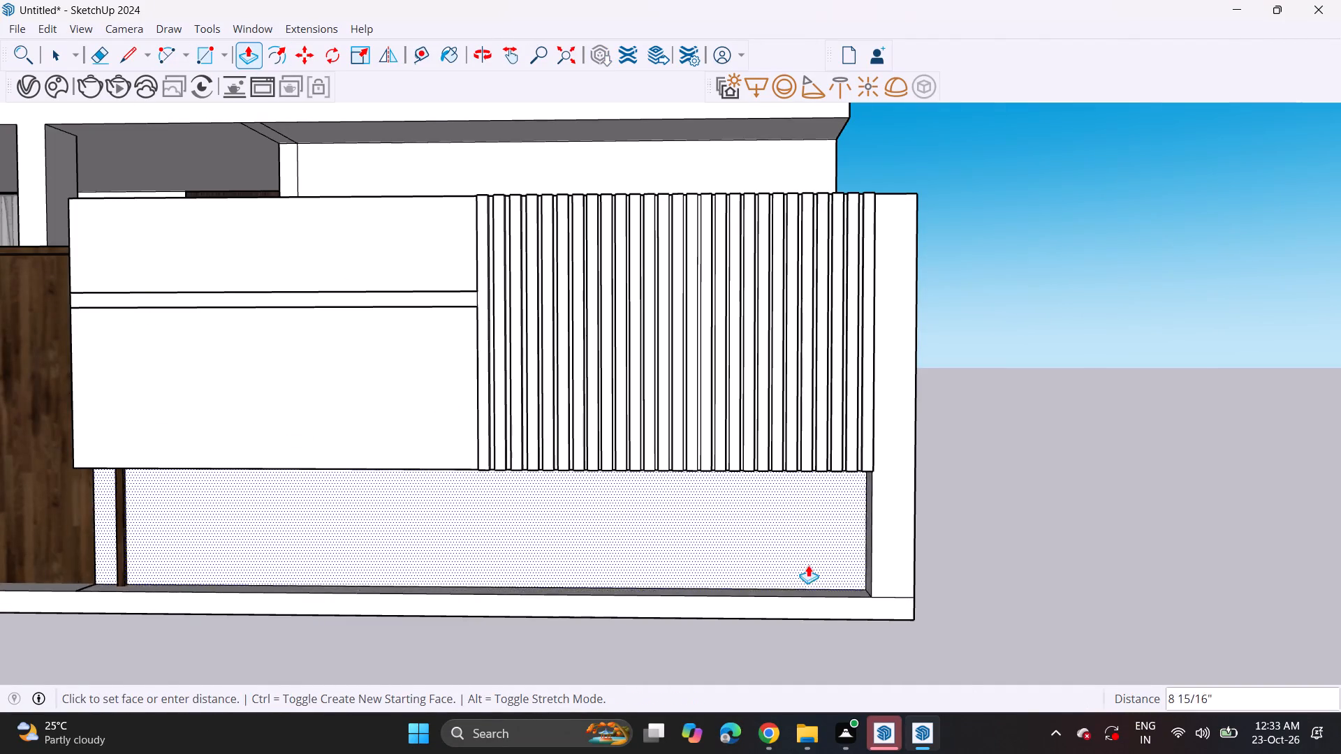
middle_click_drag(804, 567, 511, 683)
scroll(529, 684, "up", 1)
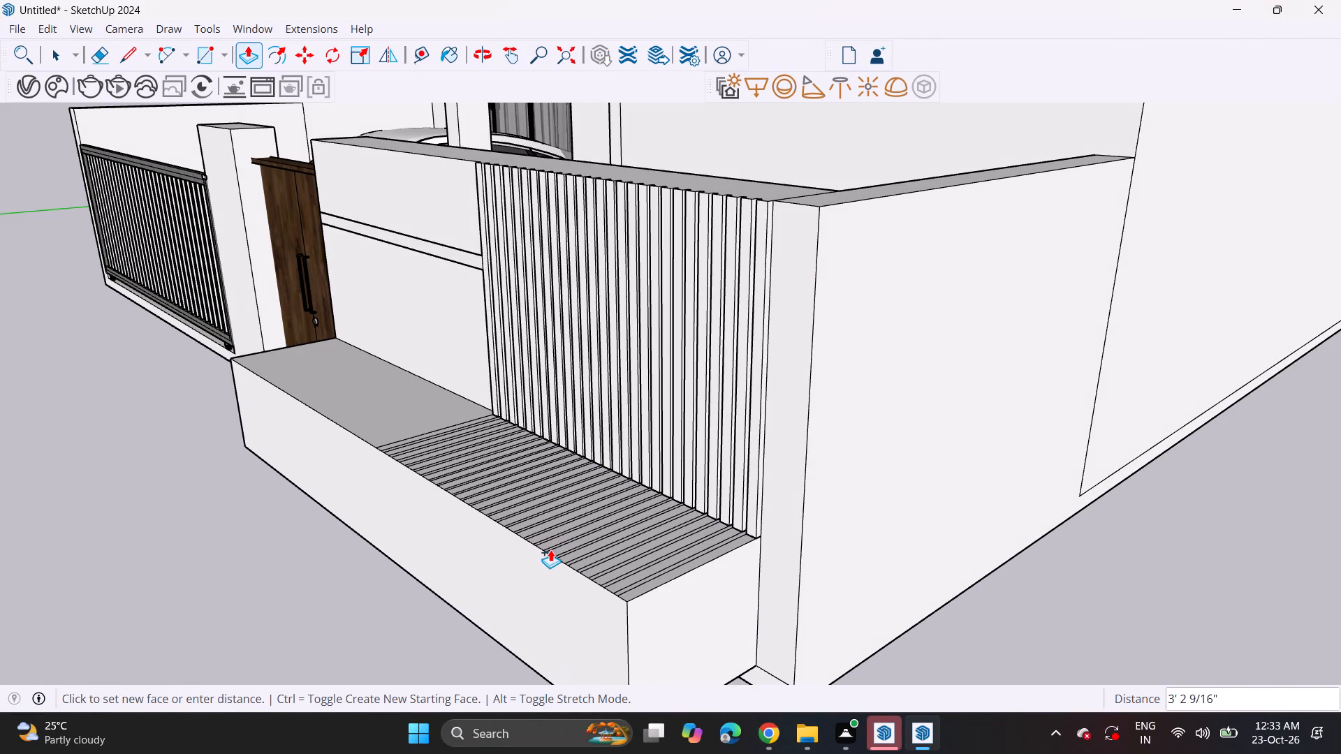
left_click(550, 549)
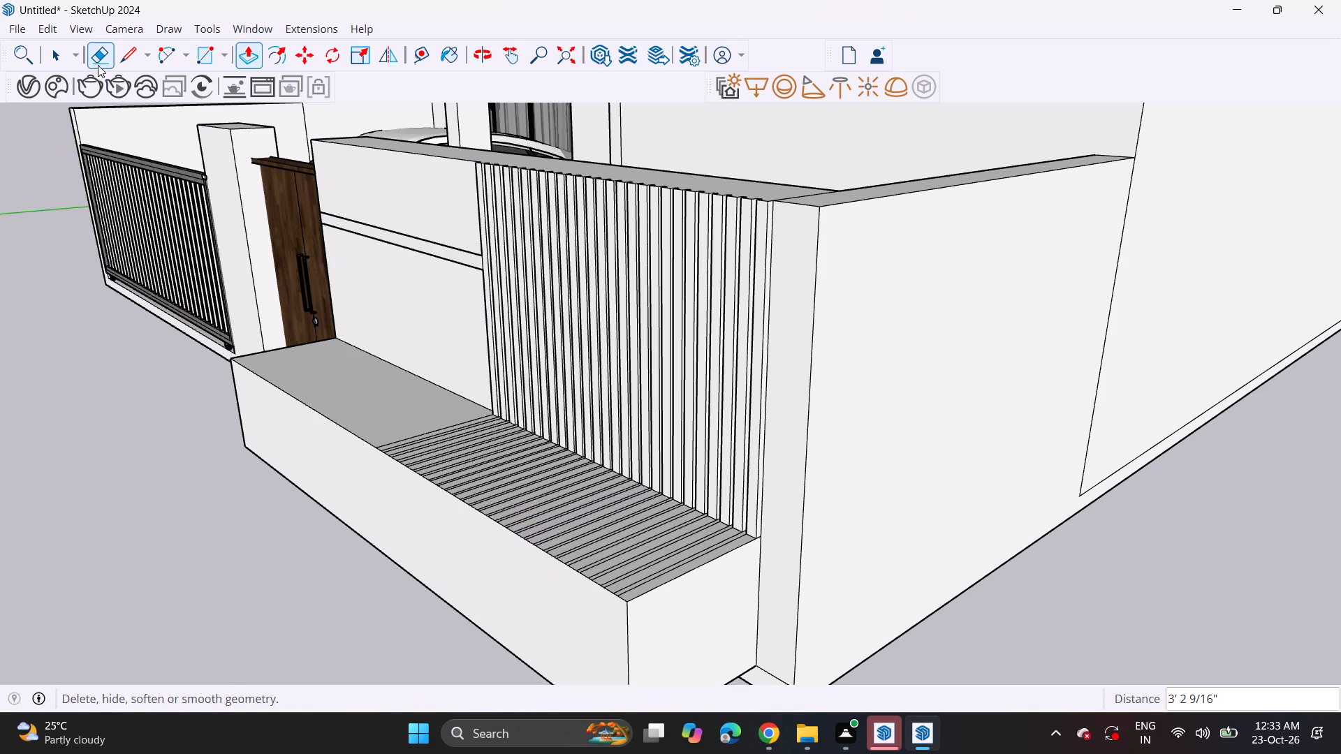
Erase the leftover slat lines across the top face of the projecting box.
left_click(98, 64)
left_click_drag(434, 419, 661, 579)
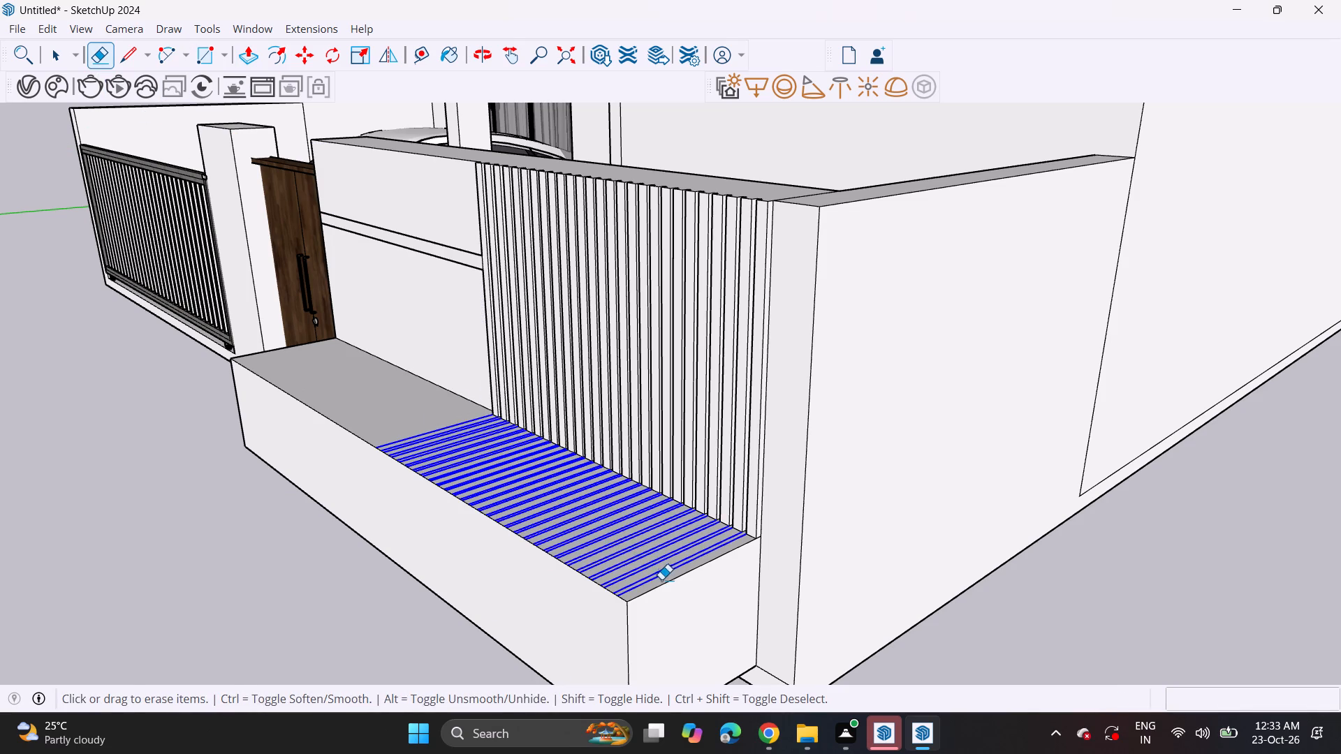
left_click_drag(661, 579, 662, 579)
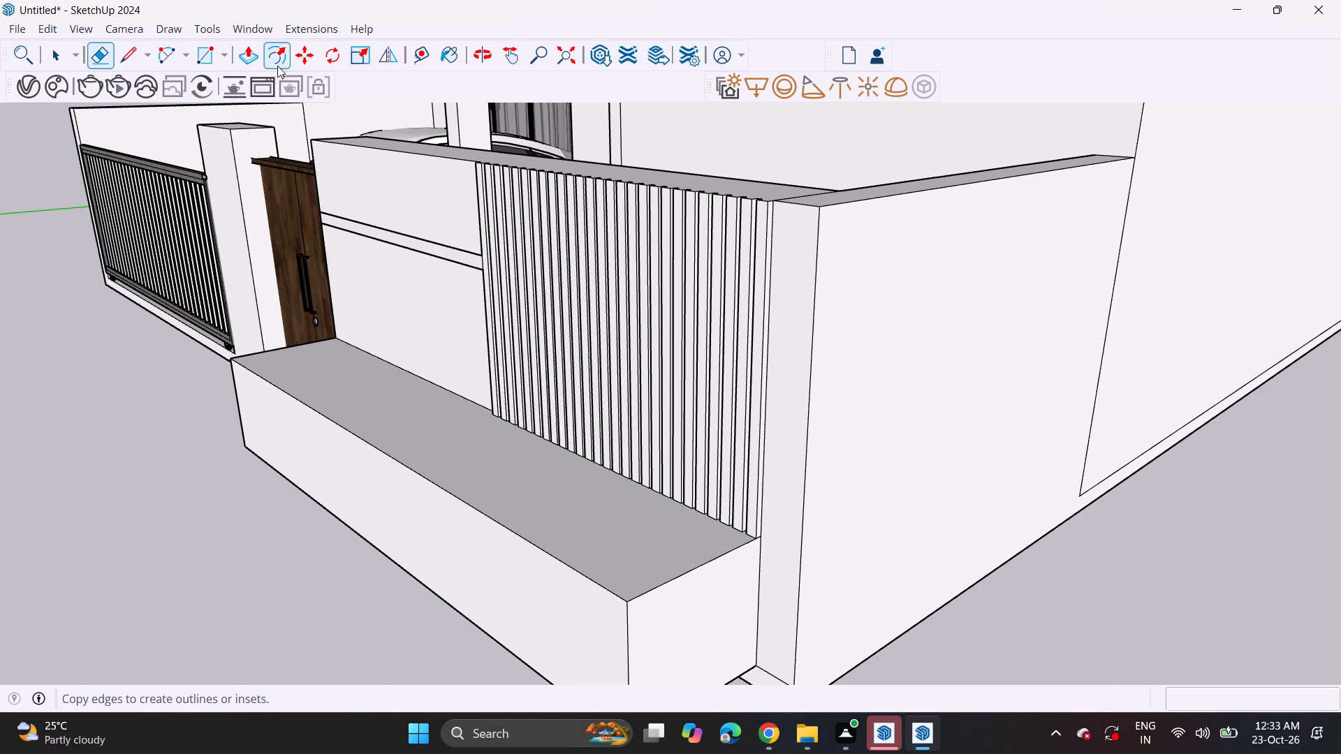
Offset the box's top face edges inward by about 3 1/16" to outline the planter rim.
left_click(274, 61)
left_click(295, 387)
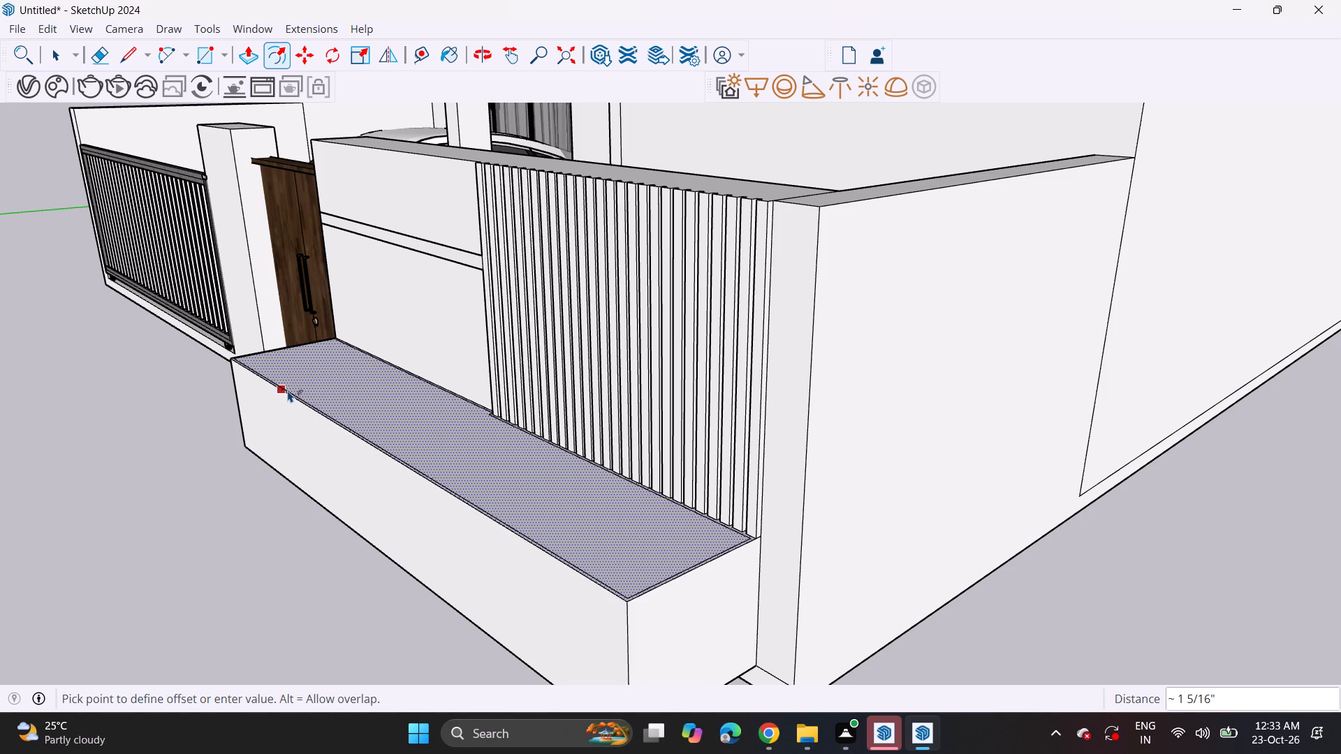
left_click(289, 386)
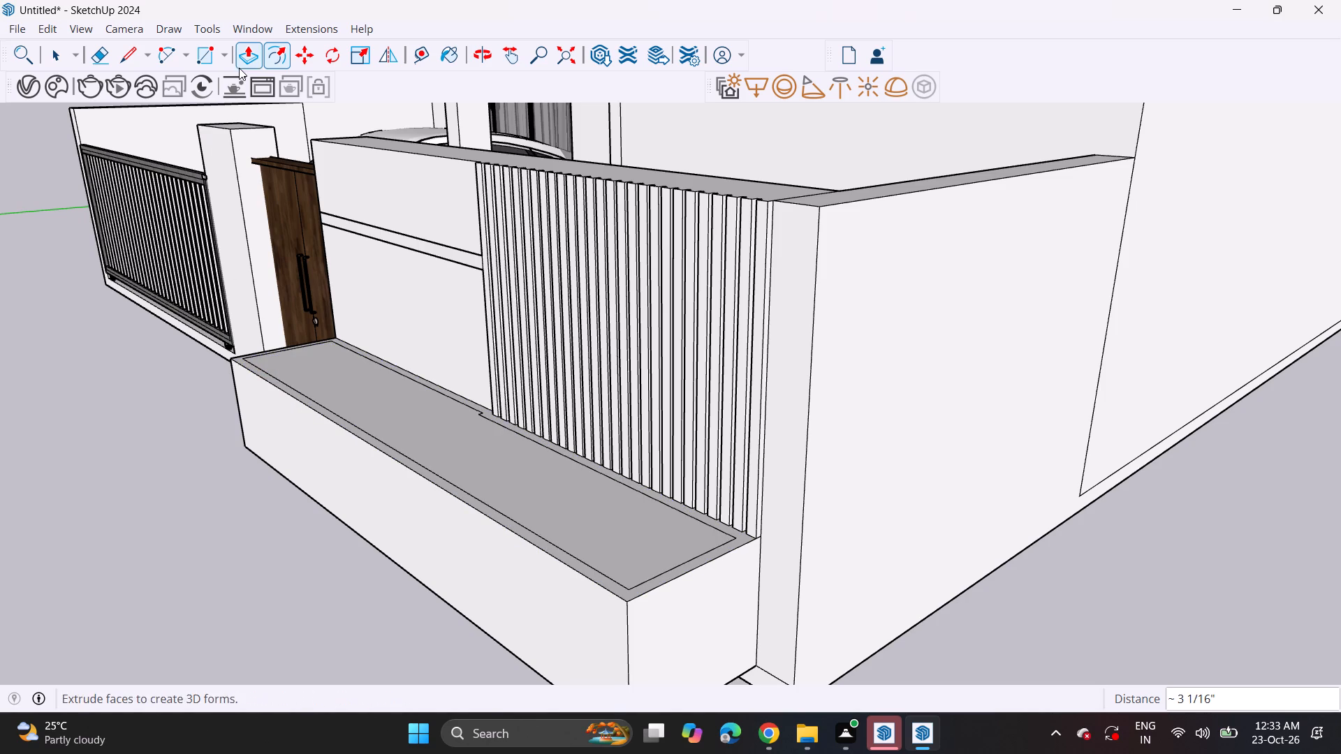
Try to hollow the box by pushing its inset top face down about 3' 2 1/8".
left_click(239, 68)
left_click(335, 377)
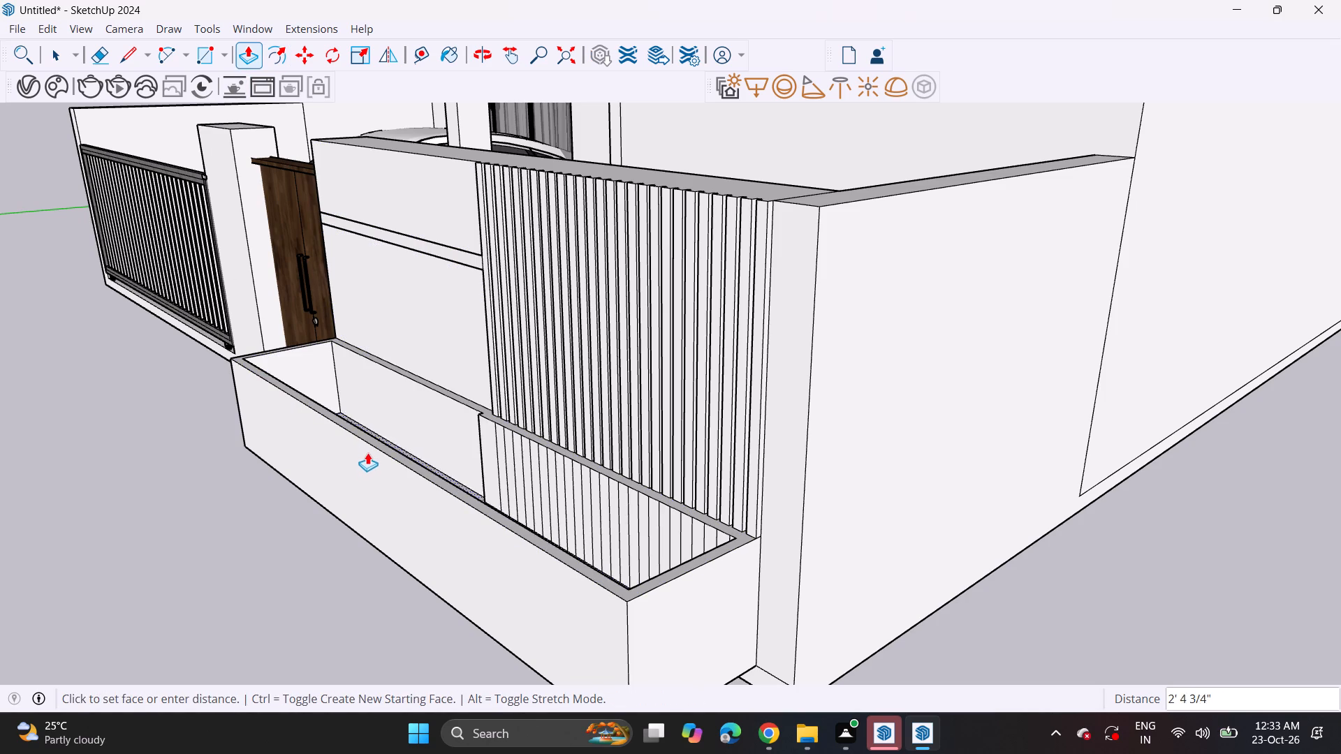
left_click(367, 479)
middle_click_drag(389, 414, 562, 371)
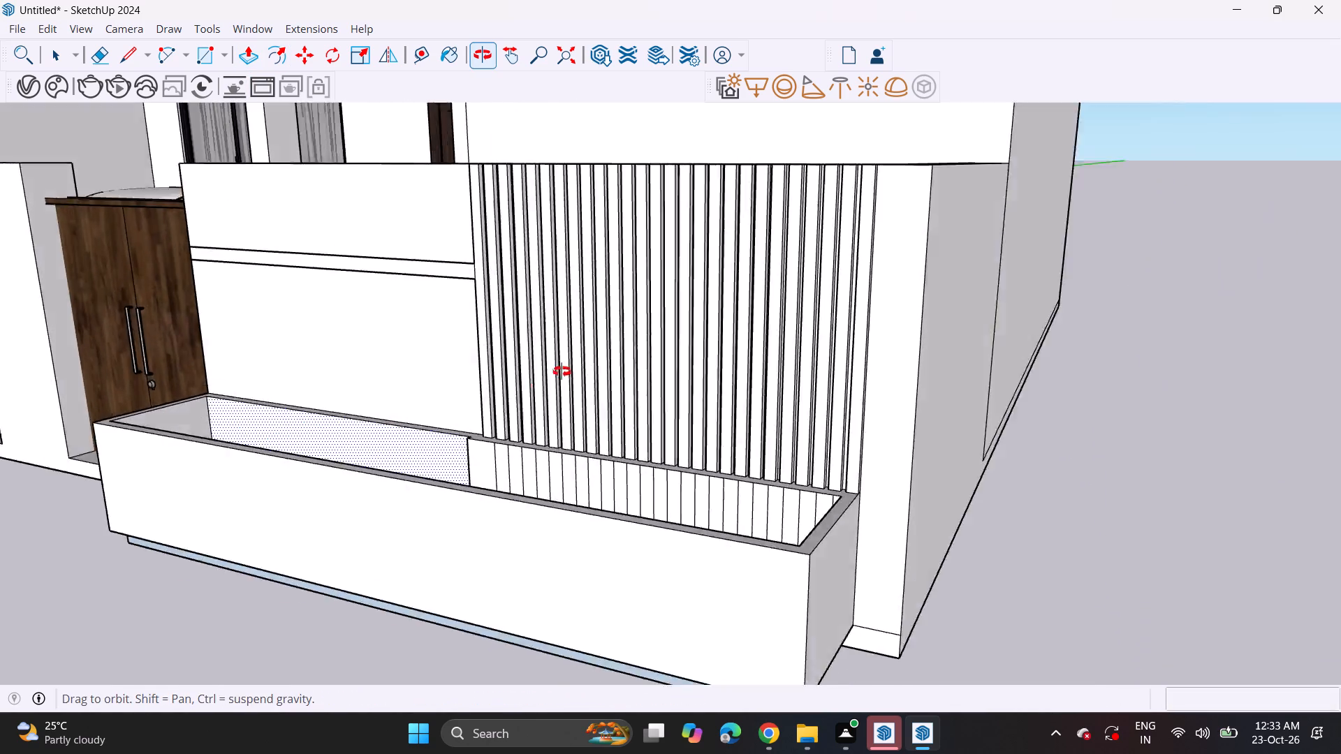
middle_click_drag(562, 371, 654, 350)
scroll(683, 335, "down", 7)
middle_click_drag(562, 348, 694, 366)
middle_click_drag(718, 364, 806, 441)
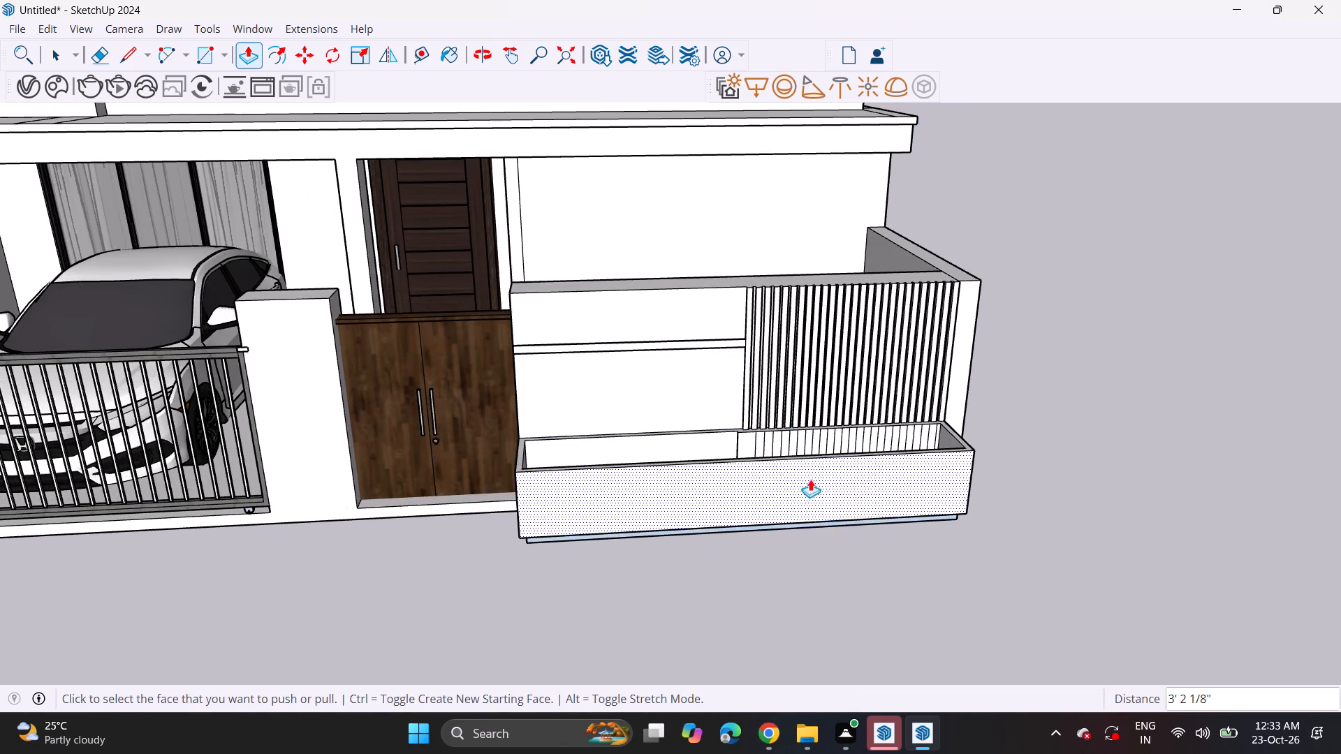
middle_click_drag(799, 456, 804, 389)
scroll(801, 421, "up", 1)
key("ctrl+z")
Push the inset top face down into the box to hollow it out as an open planter.
middle_click_drag(782, 391, 557, 492)
scroll(564, 455, "up", 1)
left_click(564, 455)
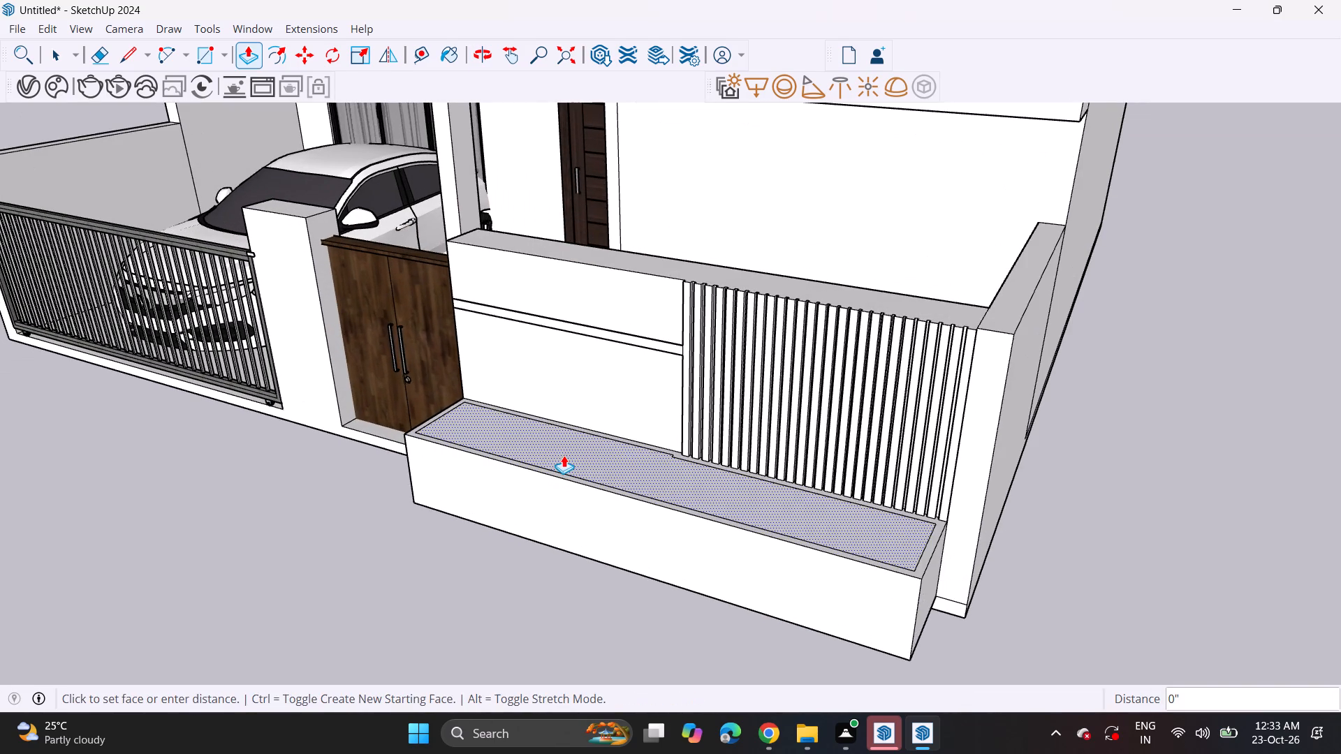
left_click(576, 510)
Erase the vertical slat lines on the planter's inner back wall beneath the slat panel.
middle_click_drag(585, 448, 1048, 448)
scroll(949, 460, "up", 1)
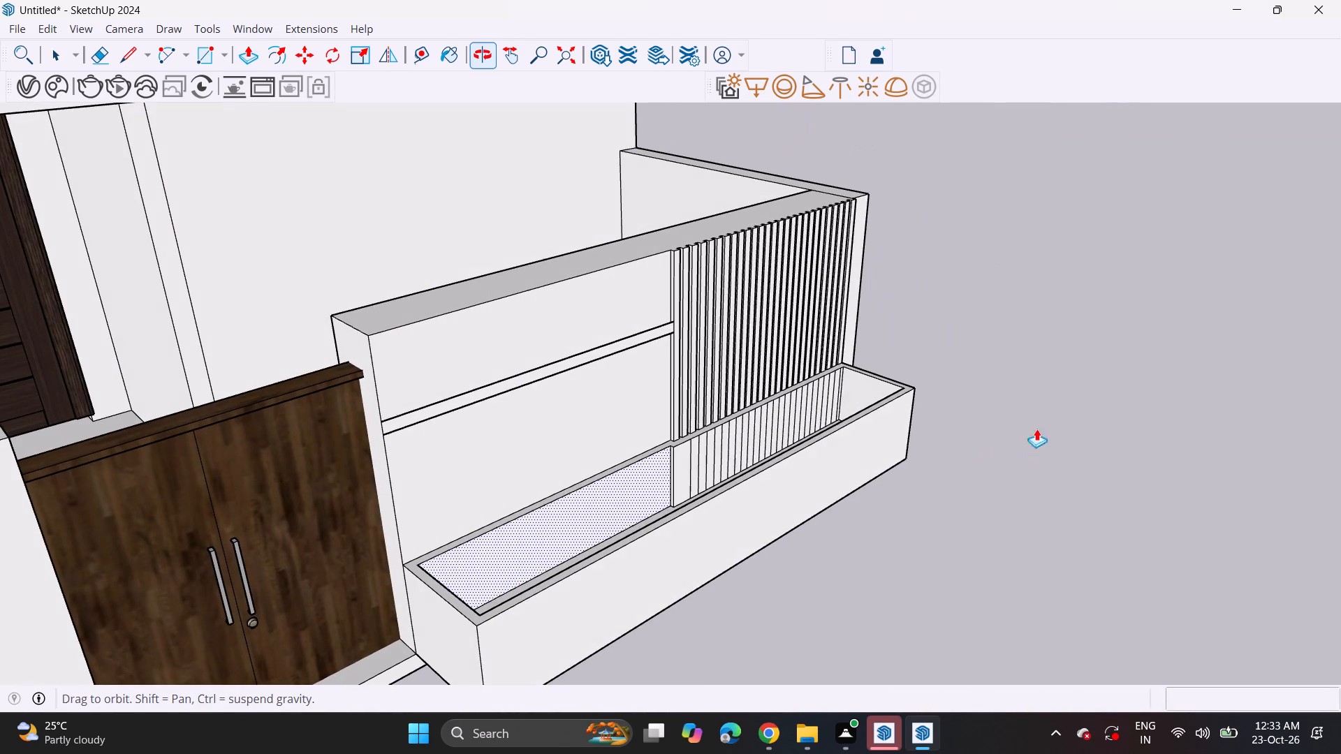
left_click(111, 58)
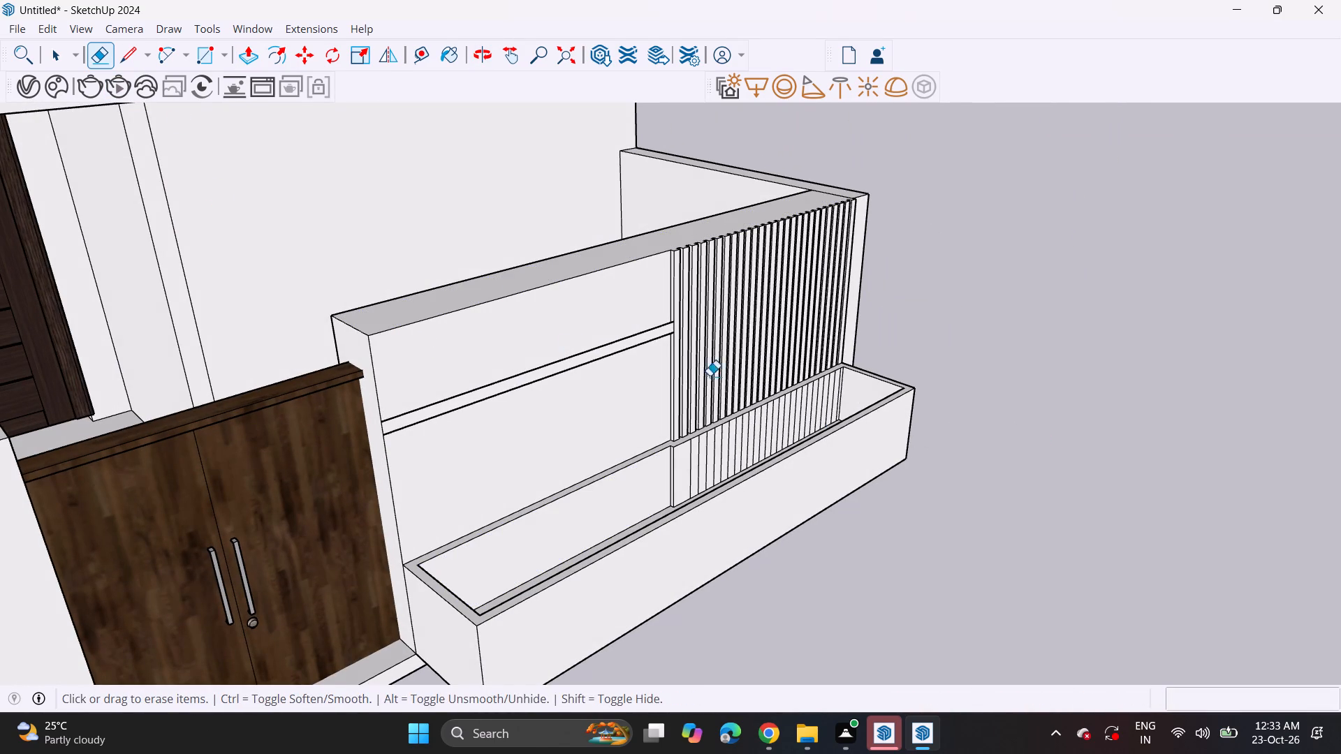
scroll(717, 404, "up", 5)
left_click_drag(680, 476, 864, 403)
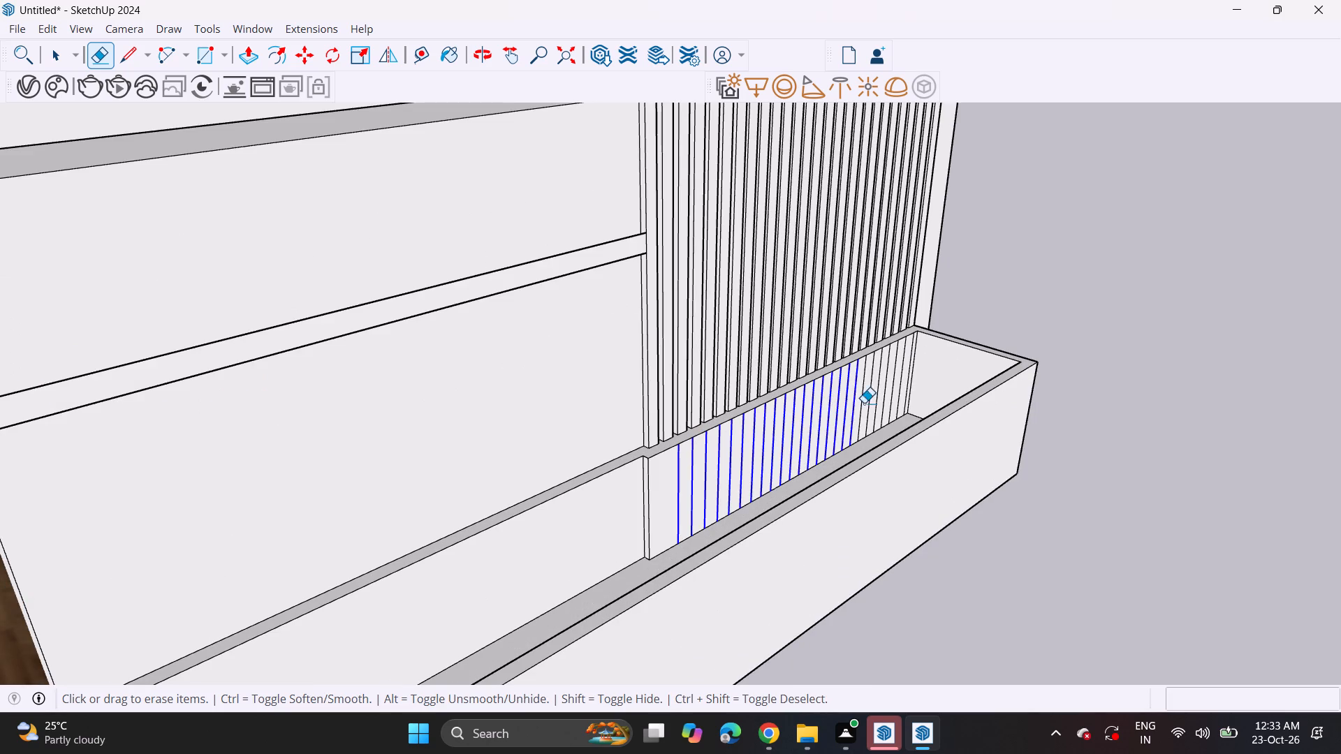
left_click_drag(864, 403, 900, 382)
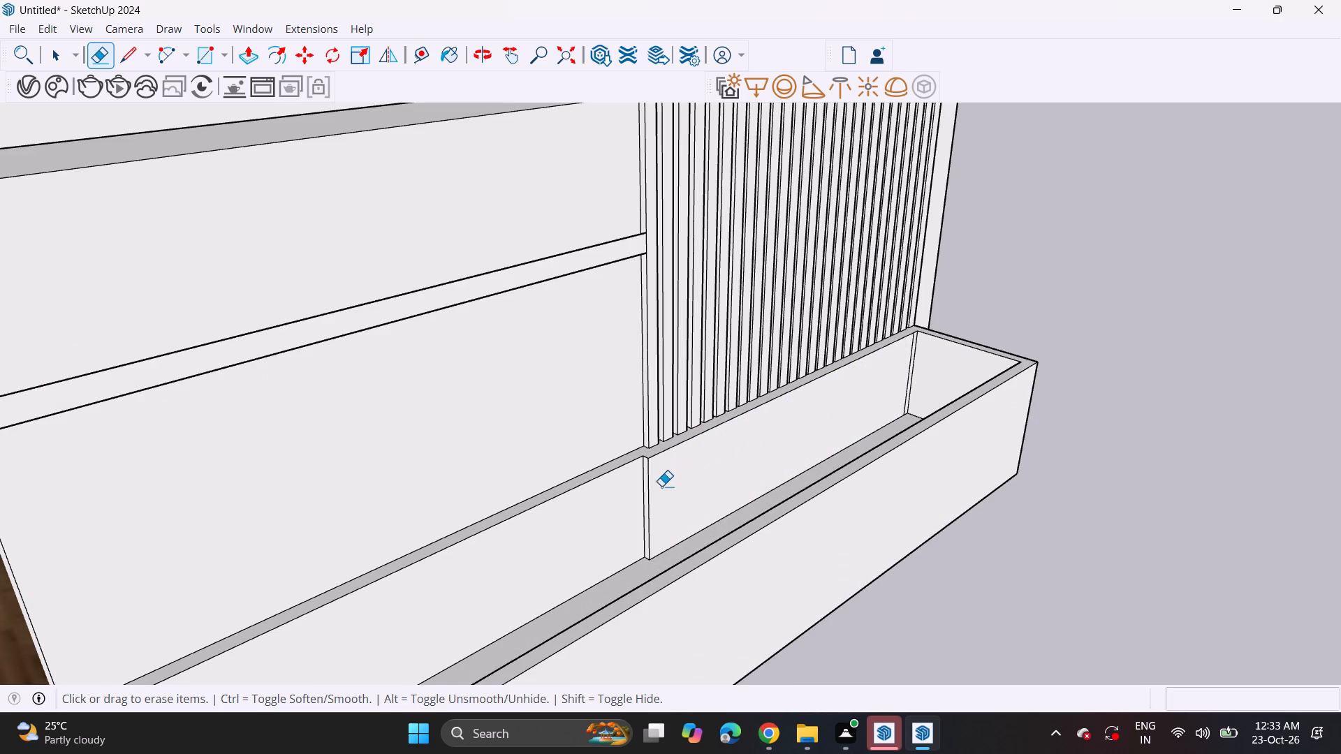
Push the slat-side section of the planter's inner back wall 1 9/16" to level it with the adjoining section.
left_click(251, 52)
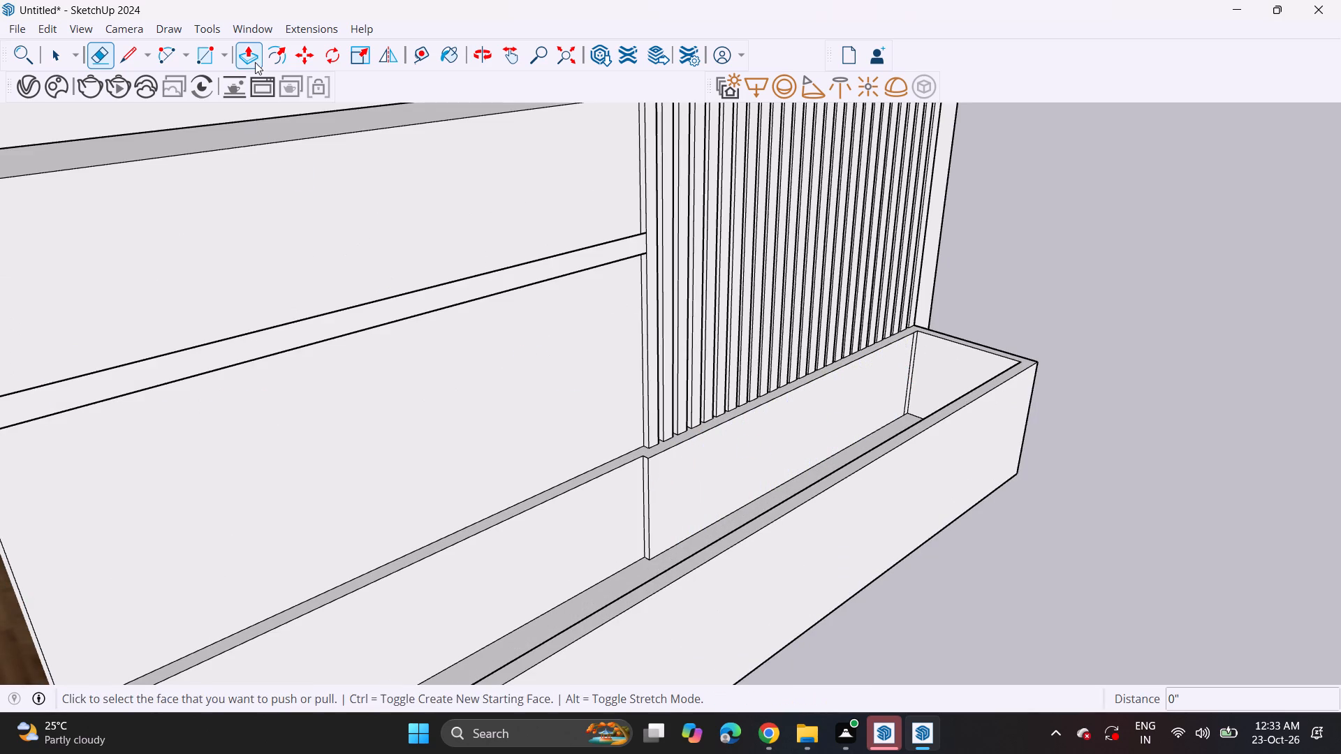
left_click(663, 495)
left_click(647, 510)
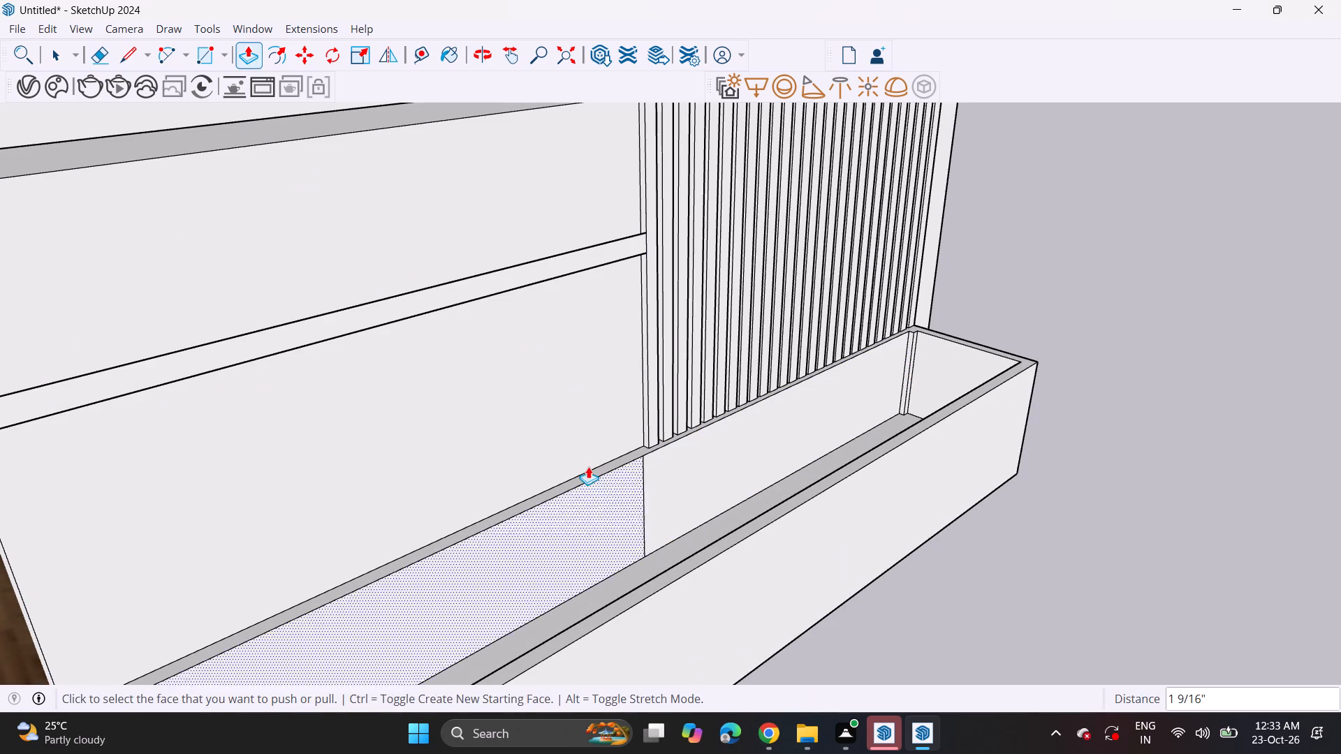
Erase the vertical seam line between the two sections of the planter's inner back wall.
left_click(87, 48)
left_click(649, 516)
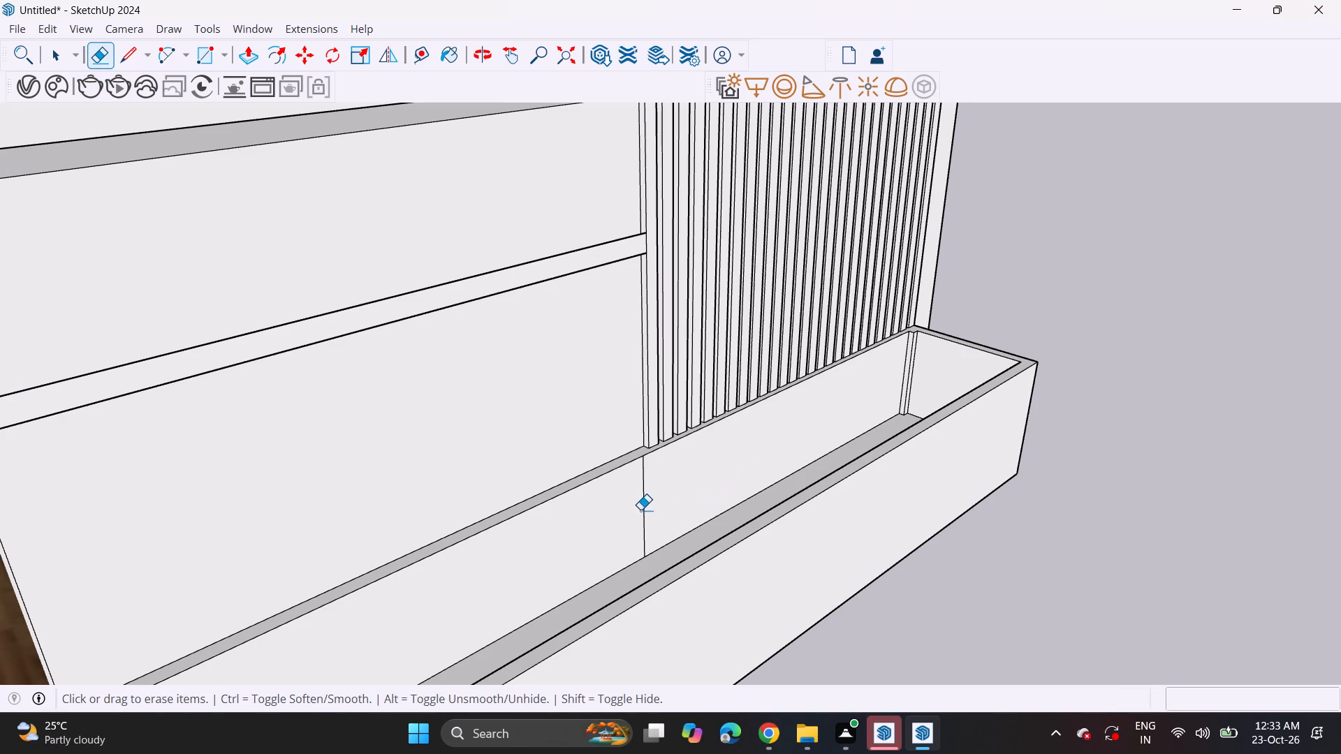
left_click(640, 508)
left_click(655, 508)
left_click_drag(642, 507, 613, 508)
left_click_drag(650, 510, 637, 516)
Examine the hollow planter from several angles and check how the boundary wall sits in the full front elevation.
scroll(666, 515, "down", 7)
middle_click_drag(743, 503, 564, 437)
scroll(564, 437, "up", 1)
scroll(472, 437, "down", 6)
middle_click_drag(487, 487, 844, 555, "shift")
middle_click_drag(825, 557, 634, 456)
scroll(825, 557, "up", 1)
scroll(606, 435, "down", 5)
middle_click_drag(626, 434, 692, 520)
scroll(693, 520, "up", 1)
middle_click_drag(691, 520, 752, 519)
scroll(742, 493, "down", 5)
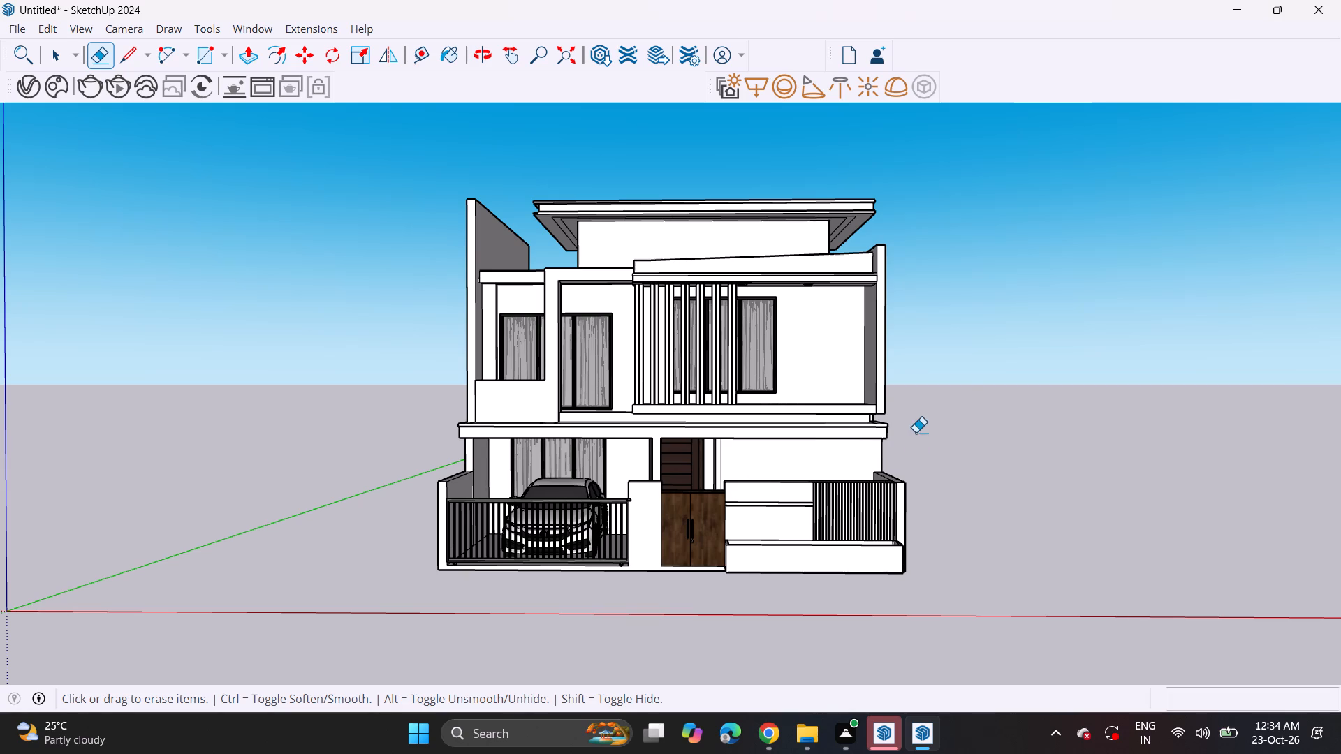
key("space")
left_click(949, 420)
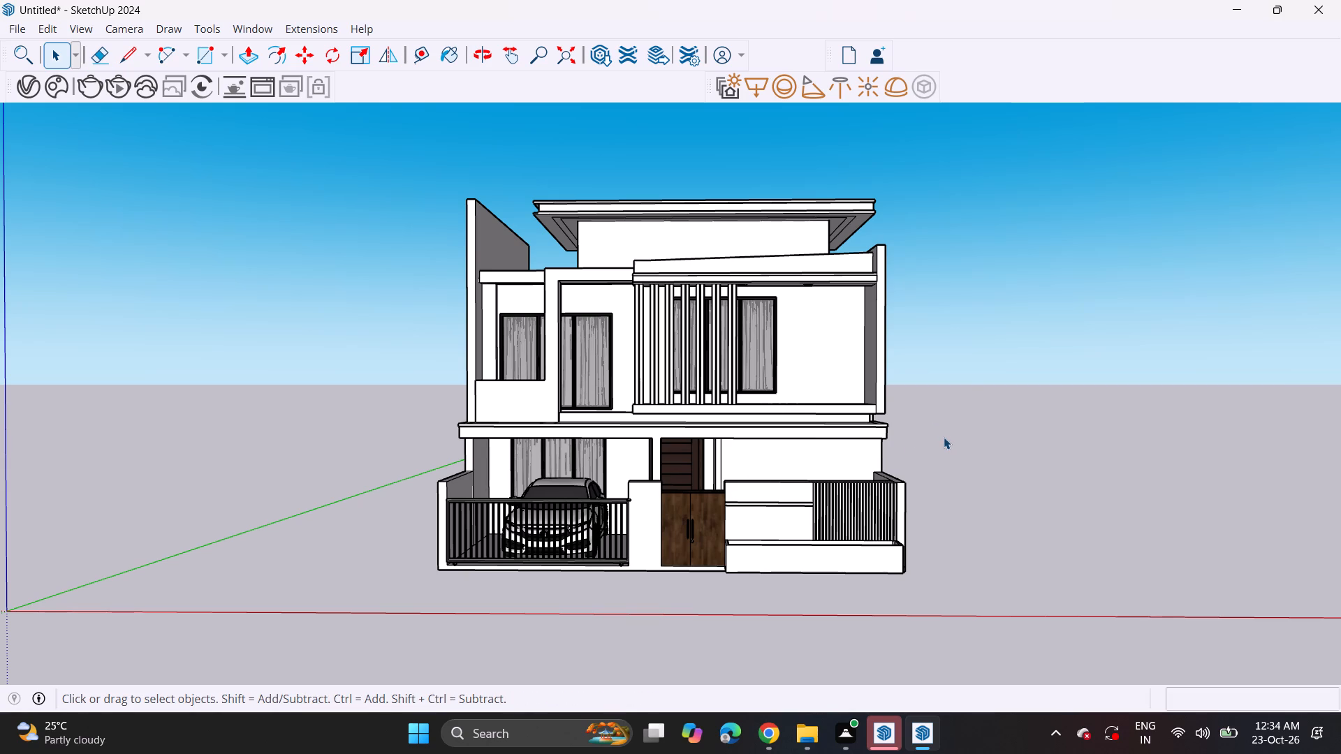
middle_click_drag(808, 514, 798, 584)
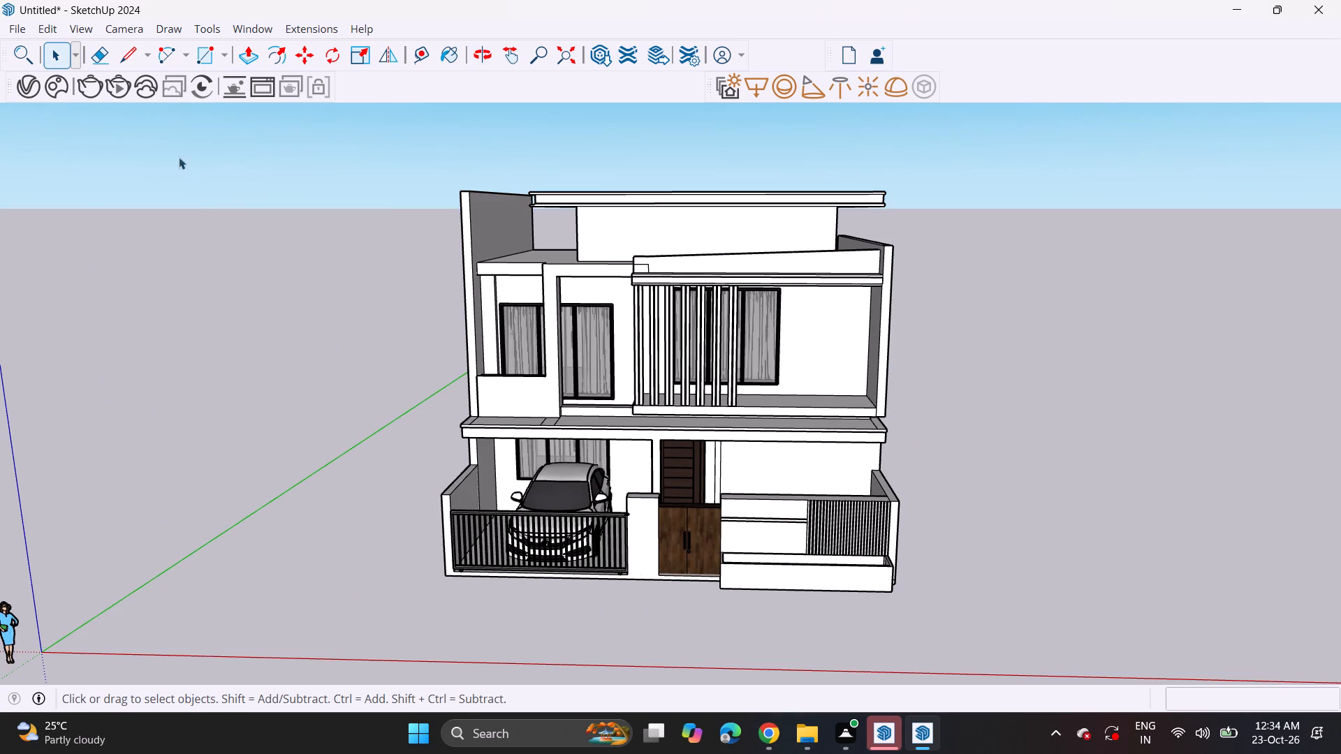
Import the PLANTS model from the Downloads folder.
left_click(18, 34)
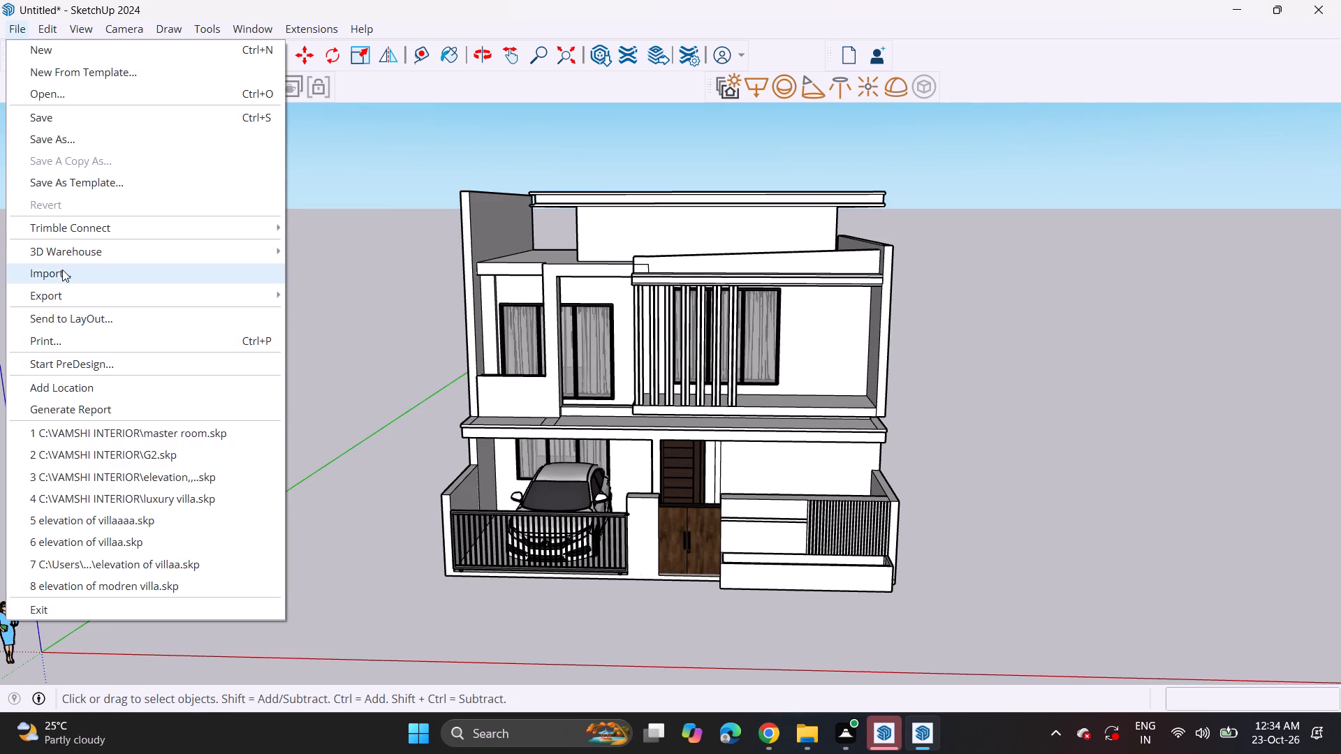
left_click(62, 269)
scroll(450, 251, "down", 2)
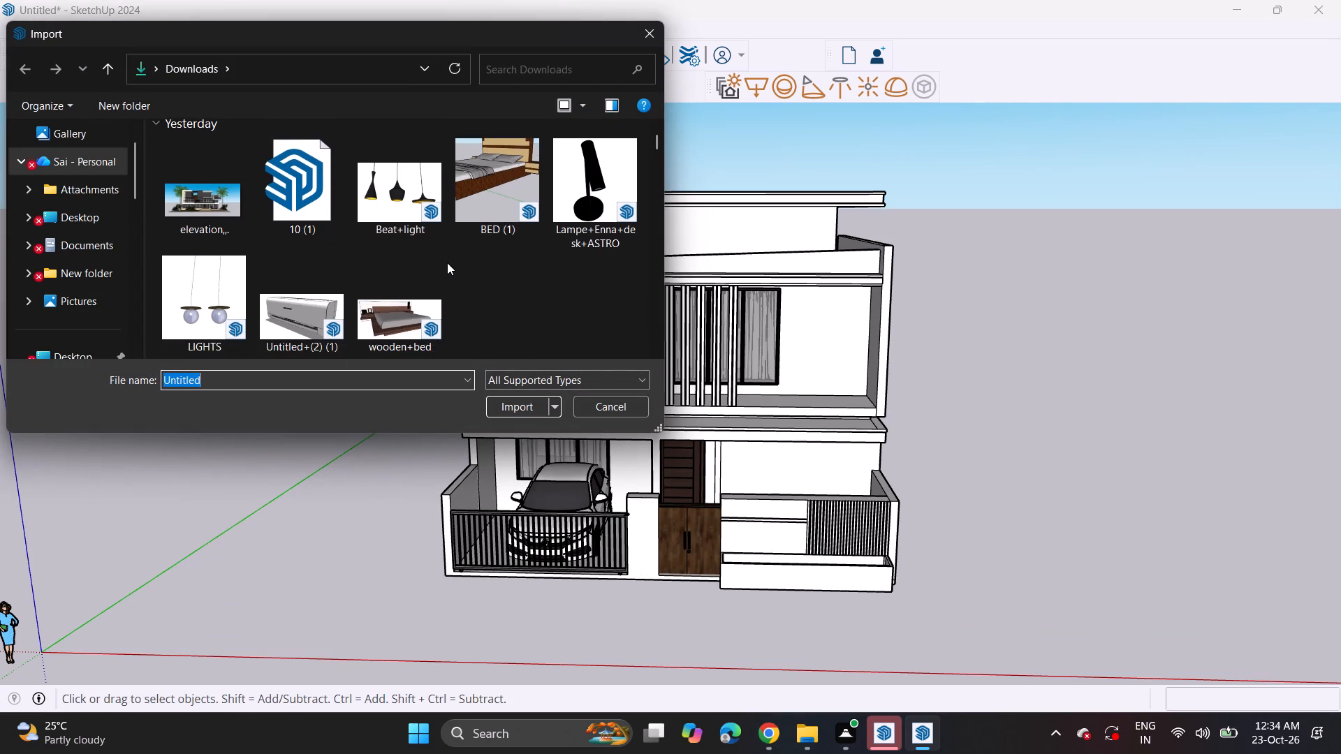
scroll(447, 263, "down", 12)
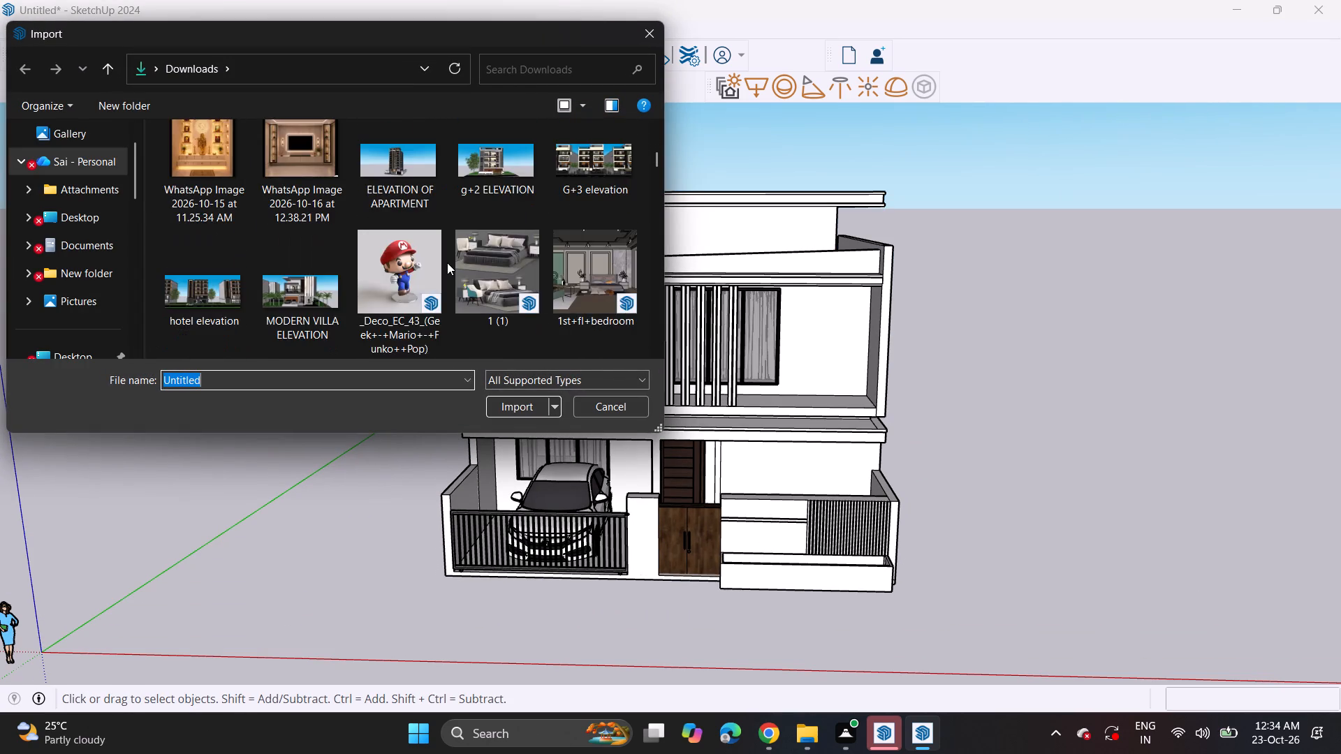
scroll(447, 263, "down", 9)
scroll(448, 254, "up", 1)
scroll(448, 254, "down", 4)
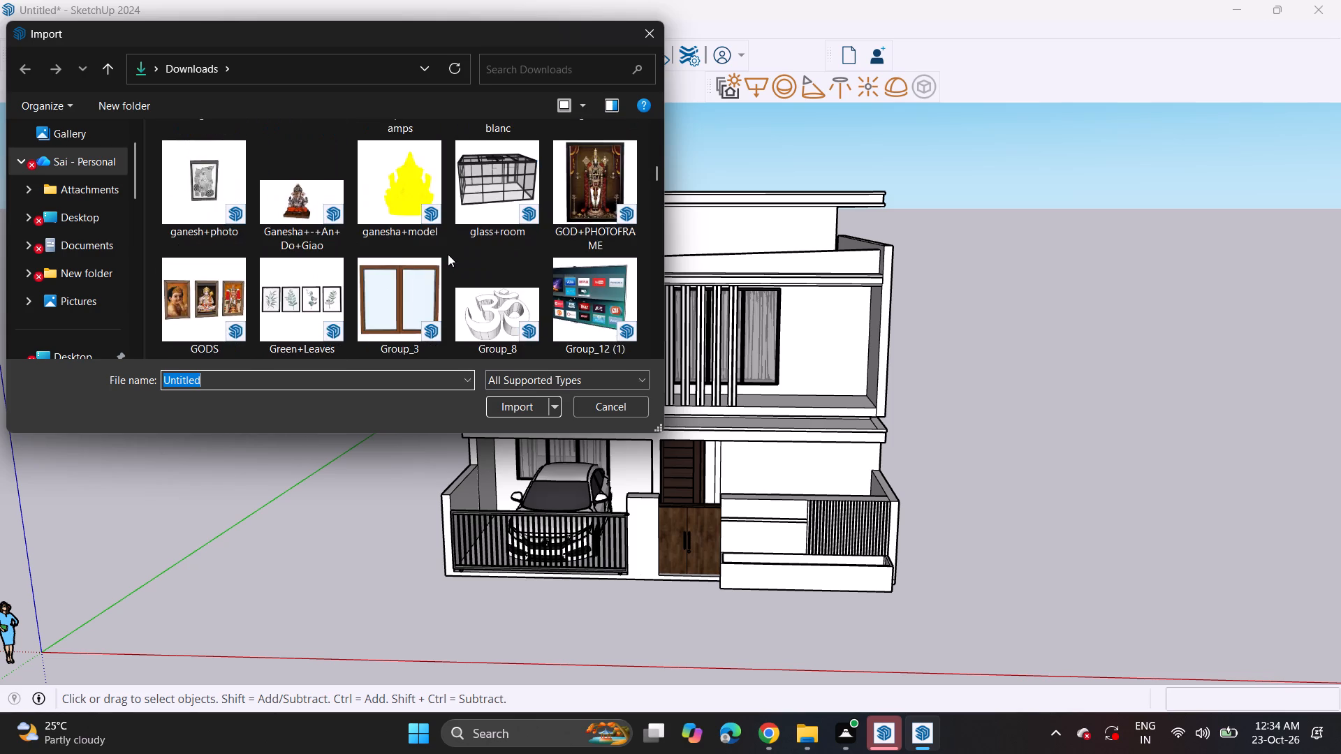
scroll(448, 254, "down", 17)
scroll(448, 254, "down", 16)
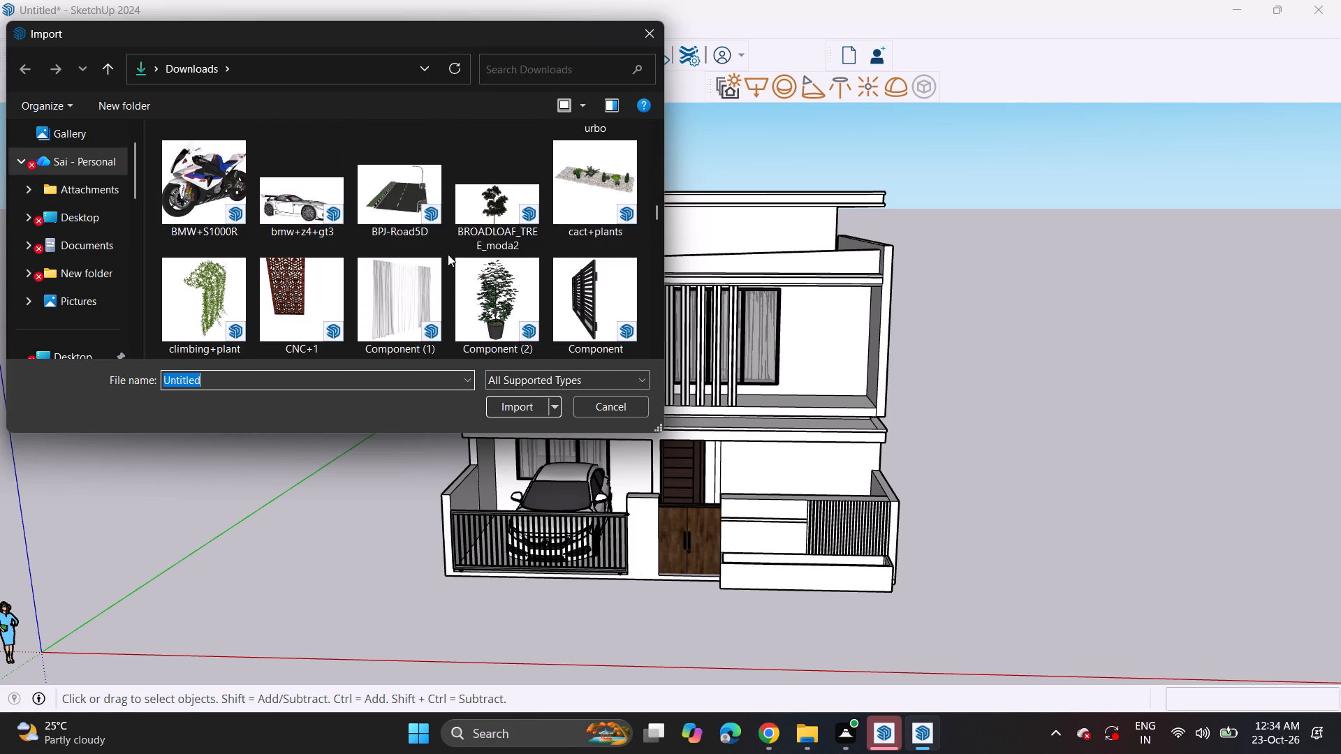
scroll(448, 254, "down", 11)
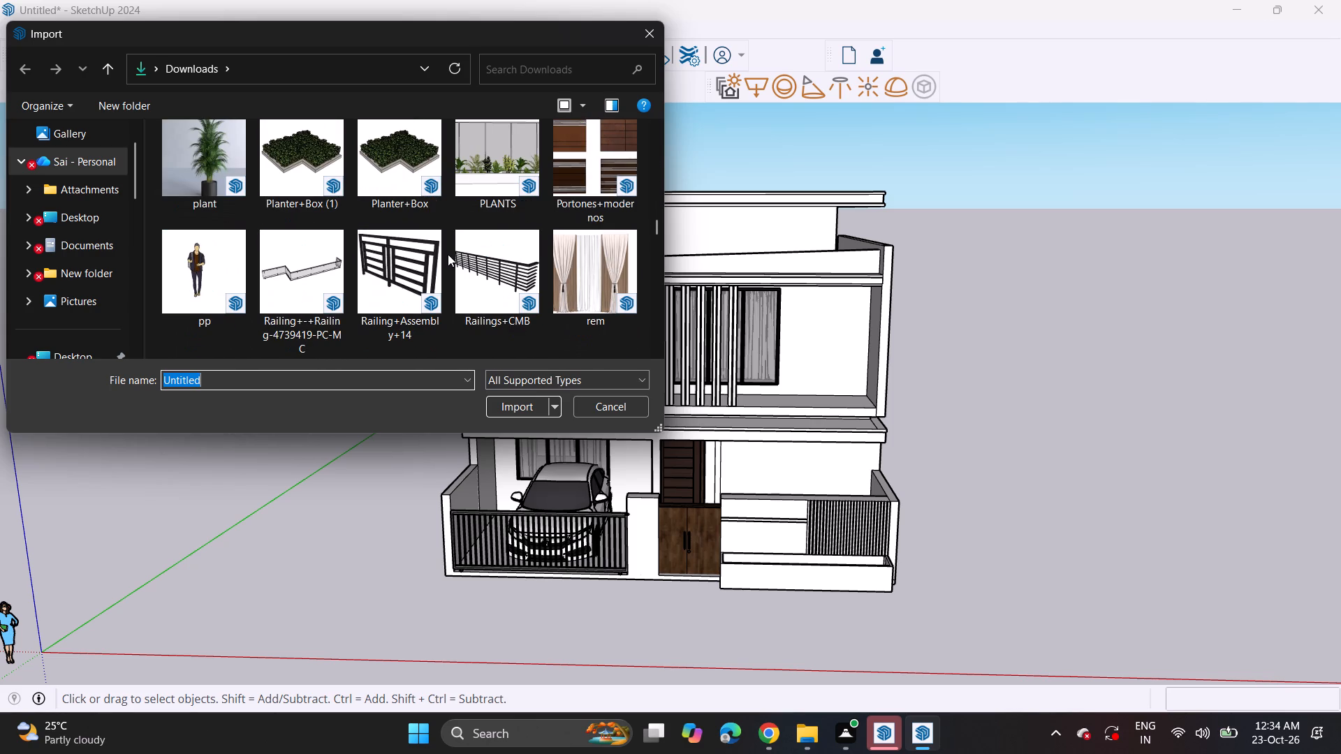
left_click(485, 152)
left_click(524, 401)
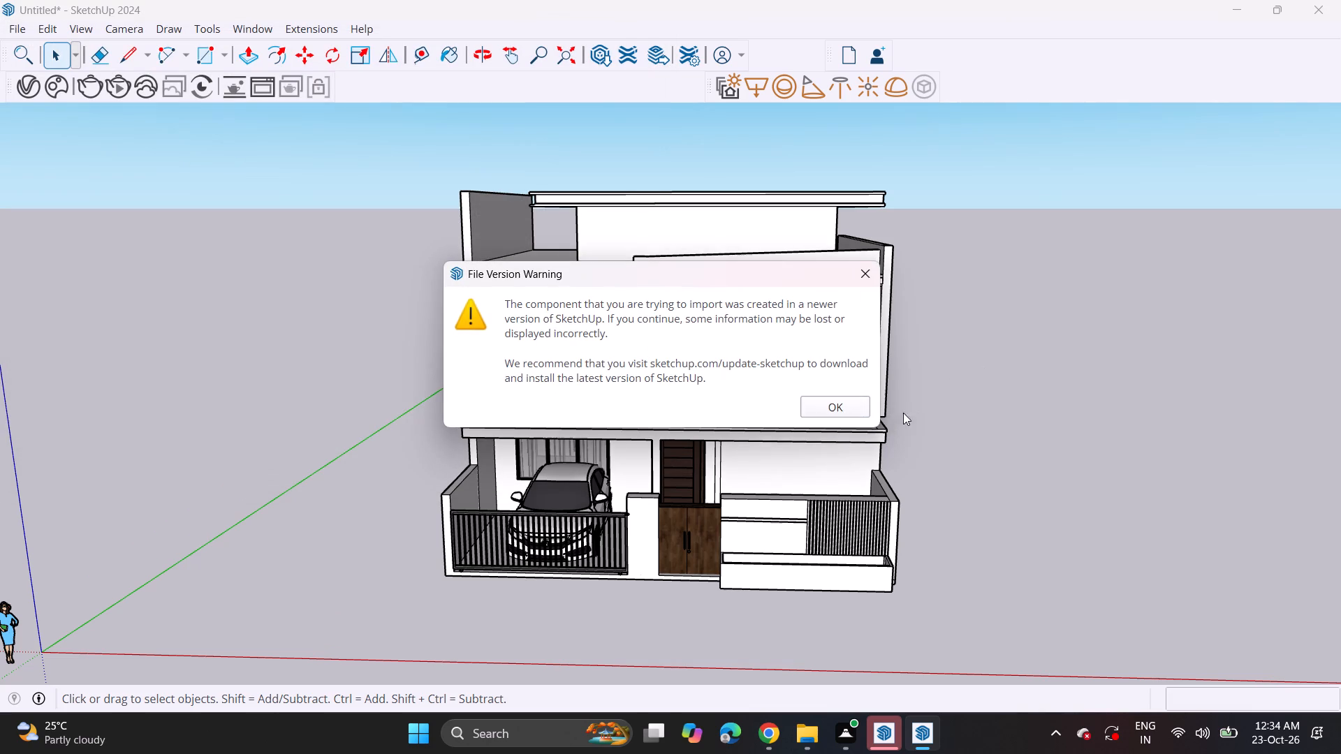
left_click(820, 406)
Place the imported plants component on the open ground beside the boundary wall's outer end.
scroll(896, 401, "down", 2)
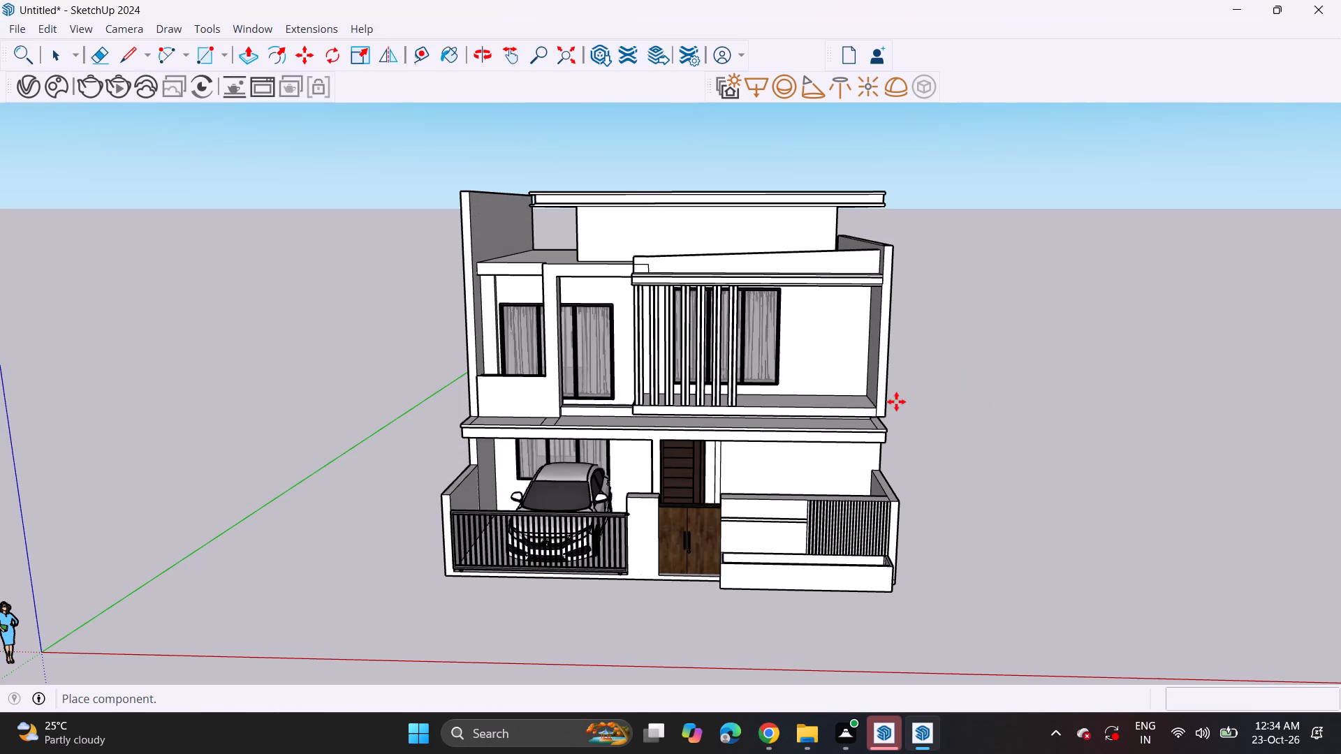
scroll(896, 401, "down", 3)
middle_click_drag(914, 398, 696, 391)
middle_click_drag(747, 424, 830, 478)
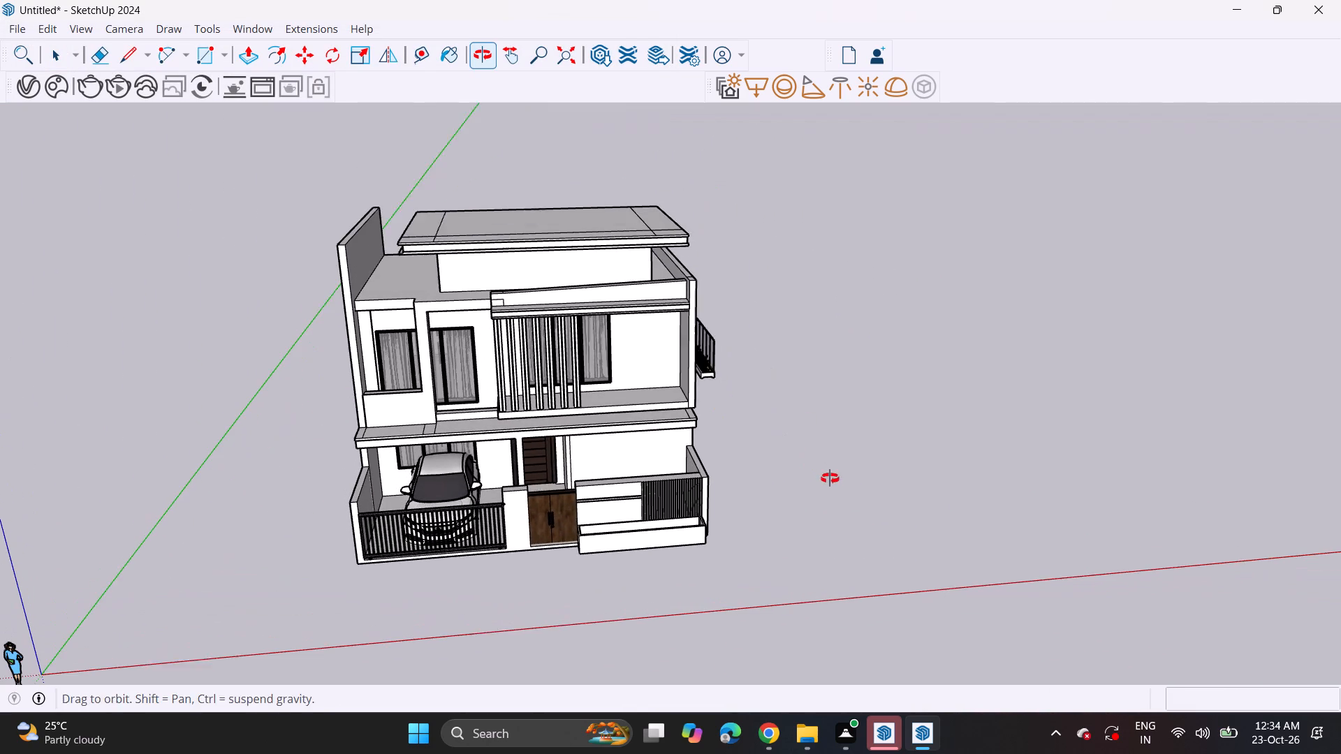
middle_click_drag(830, 478, 832, 480)
left_click(853, 523)
Explode the imported plants component and delete its tall back panel.
key("space")
right_click(874, 469)
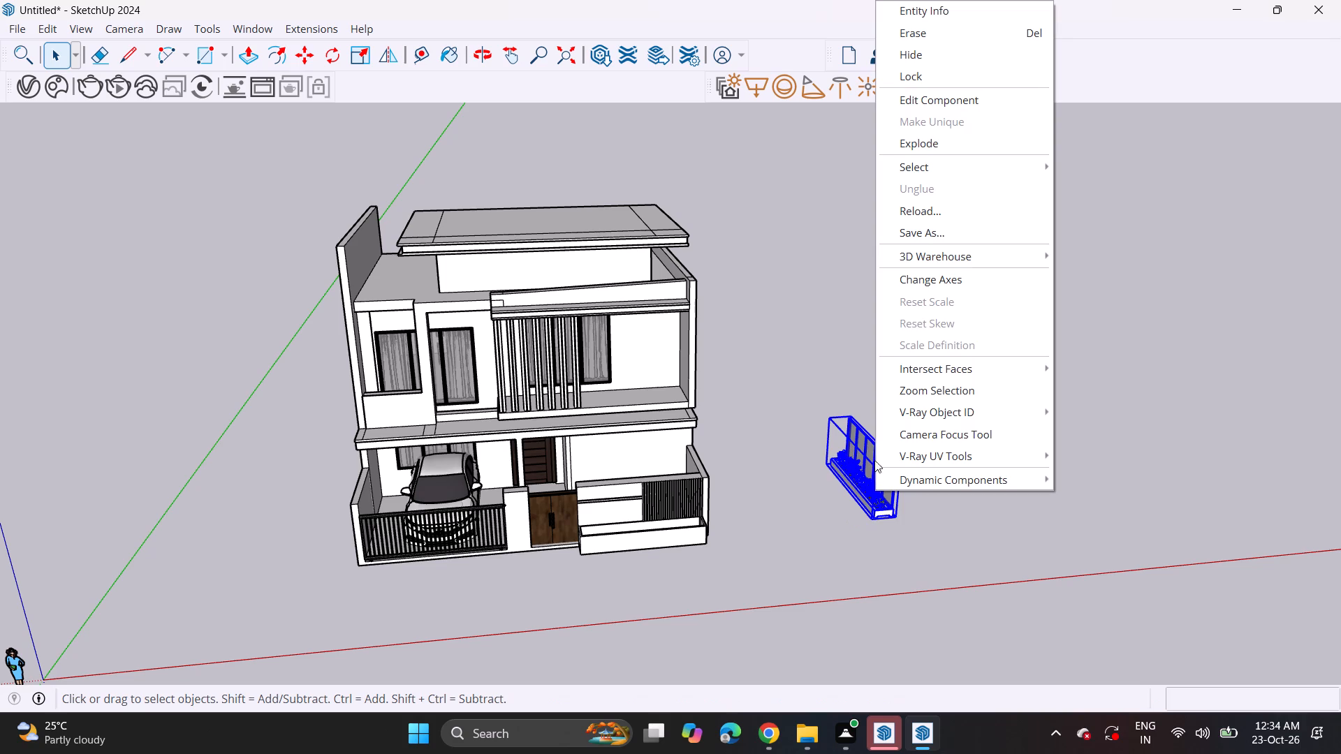
left_click(927, 145)
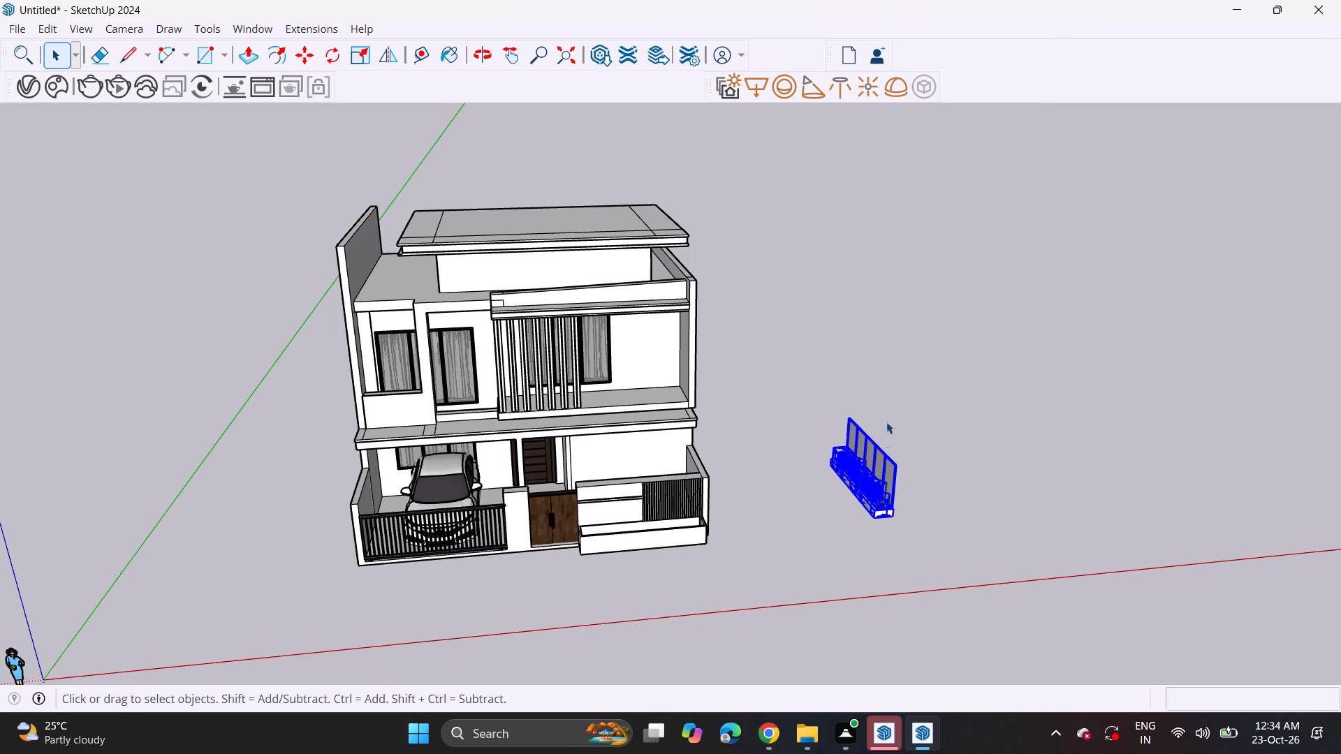
left_click(881, 454)
key("Delete")
Select all the remaining exploded plants and their trough, and make them a single group.
left_click_drag(805, 374, 842, 508)
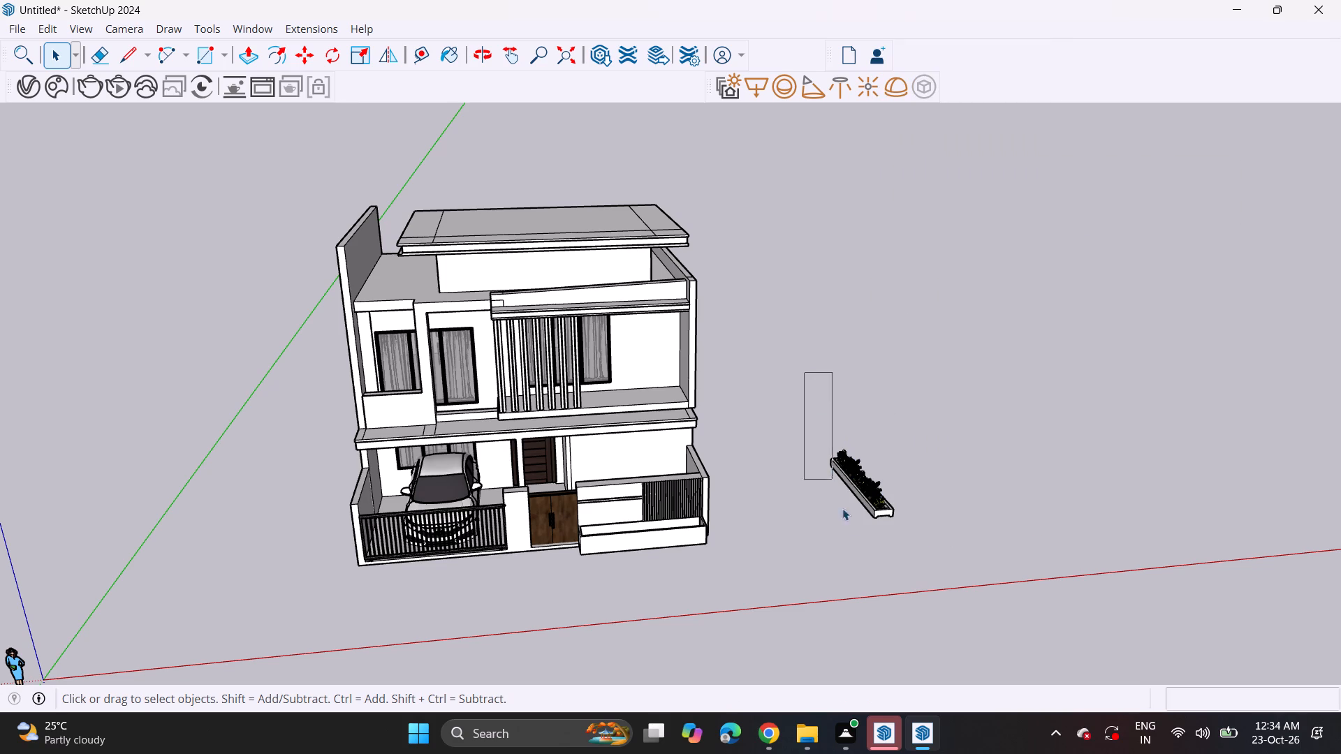
left_click_drag(842, 508, 904, 552)
right_click(869, 505)
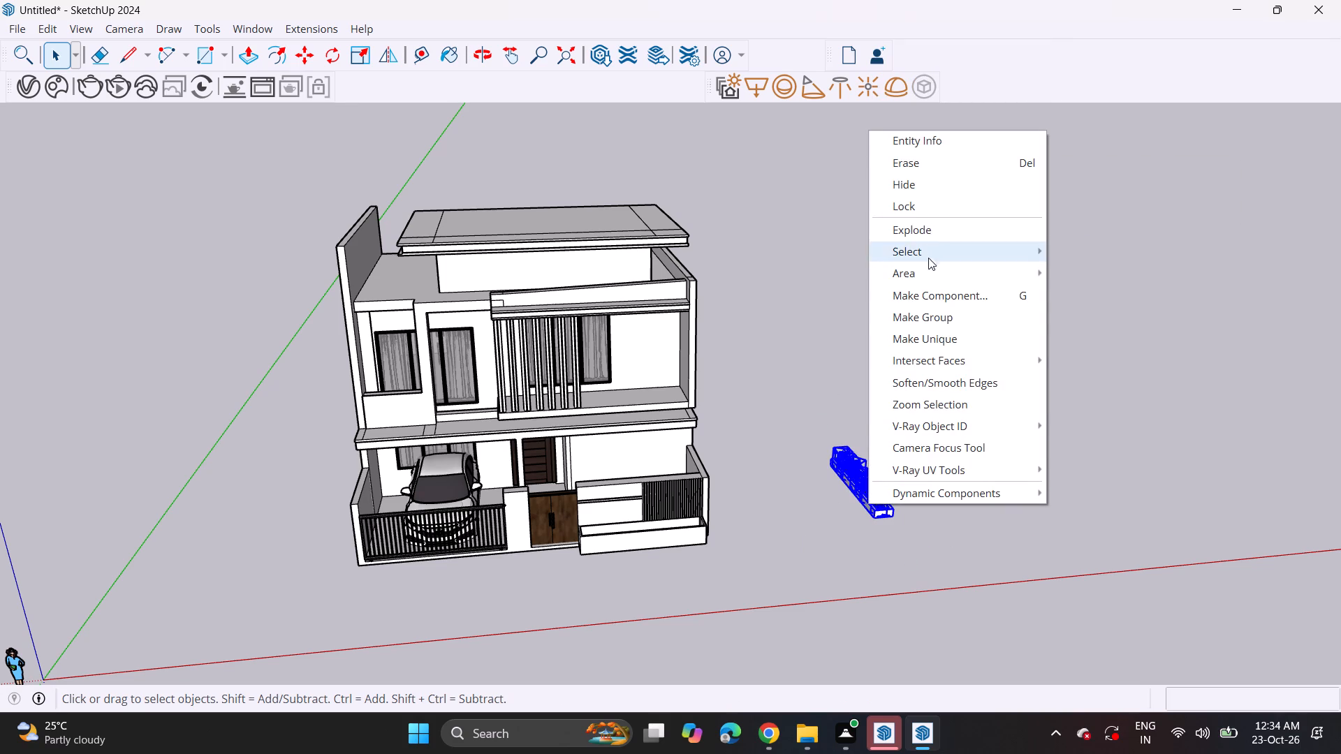
left_click(930, 319)
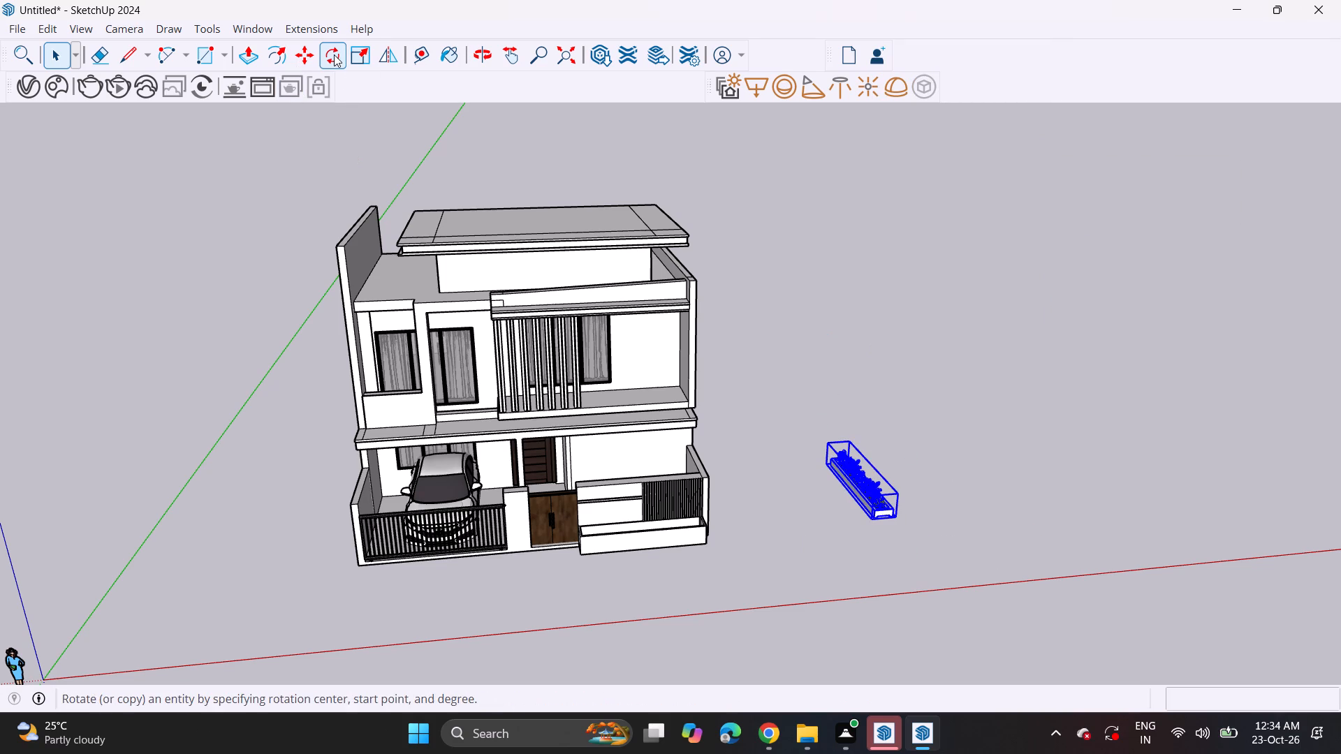
Rotate the plants group 90 degrees on the ground plane so its length runs parallel to the front boundary wall.
left_click(334, 54)
middle_click_drag(688, 427, 719, 490)
left_click(768, 524)
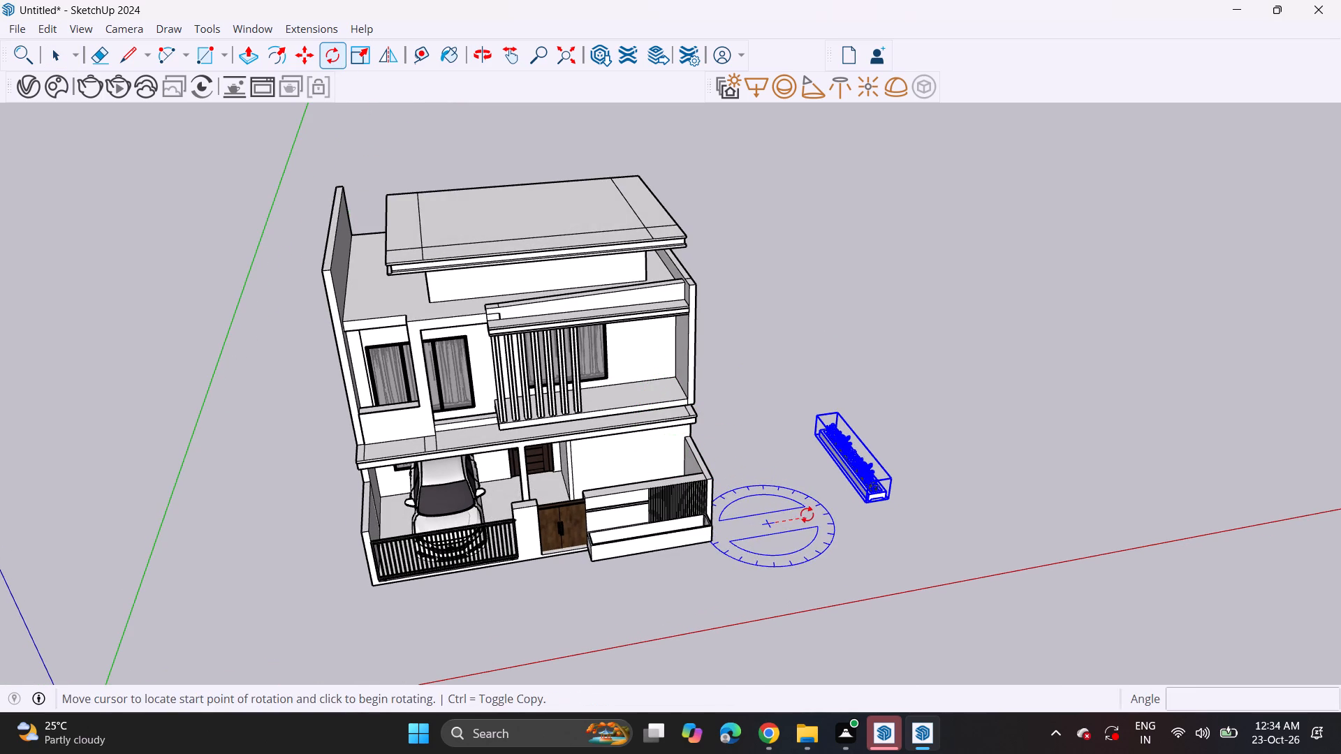
left_click(807, 515)
left_click(756, 491)
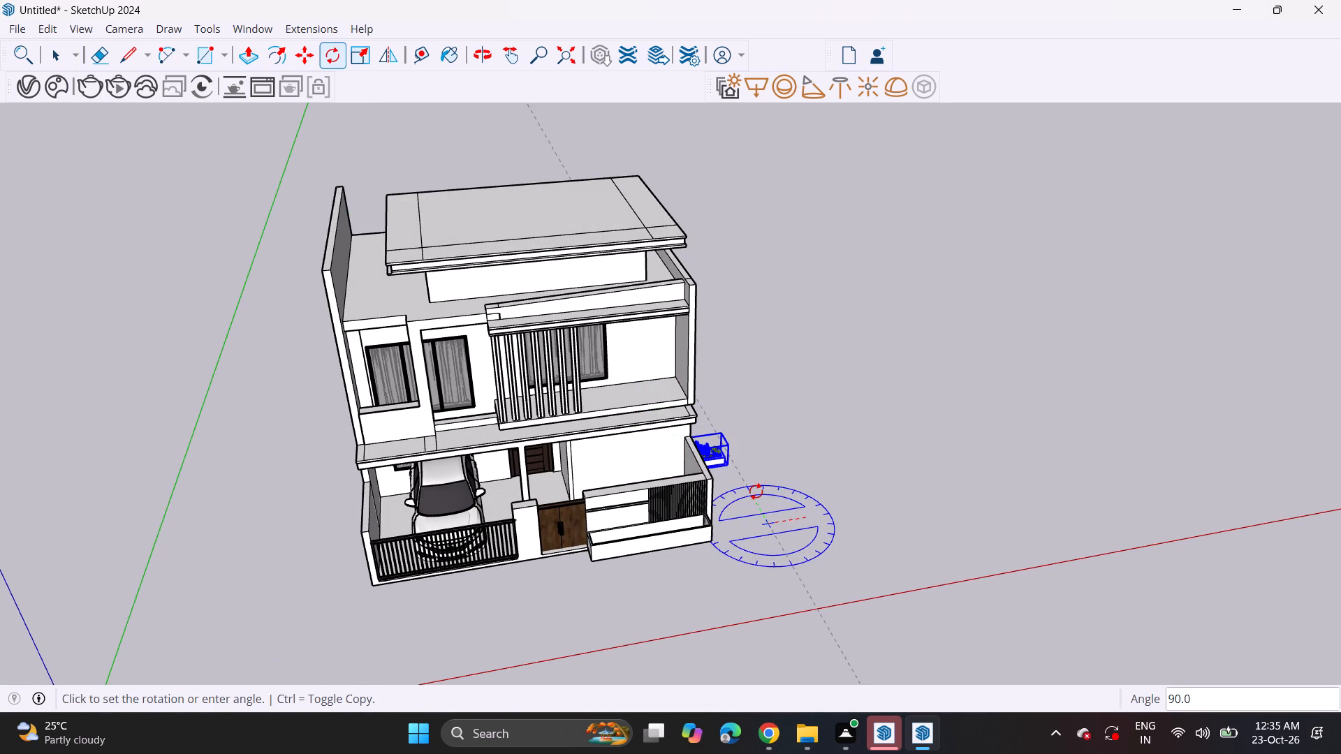
Move the plants group about 20' 9" onto the projecting planter box in front of the slatted boundary wall.
left_click(302, 52)
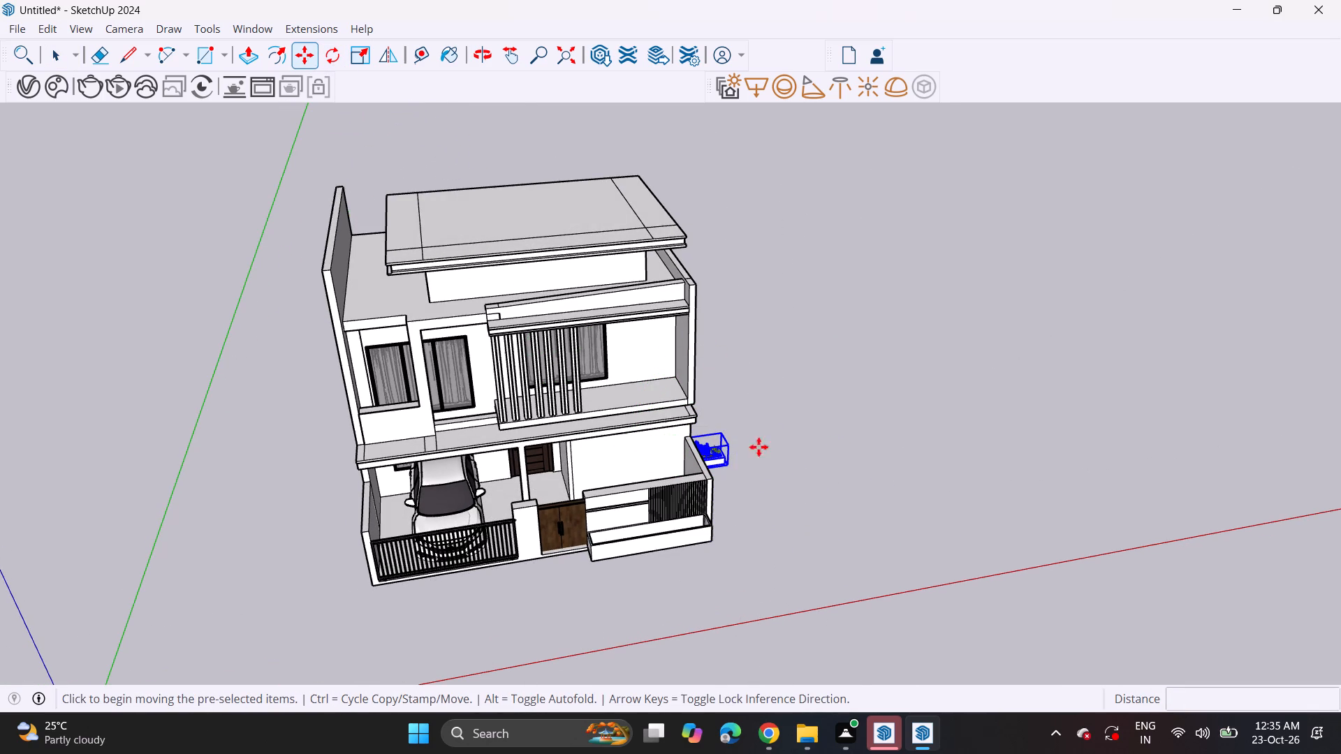
left_click(730, 432)
middle_click_drag(691, 491, 415, 457)
scroll(407, 459, "up", 1)
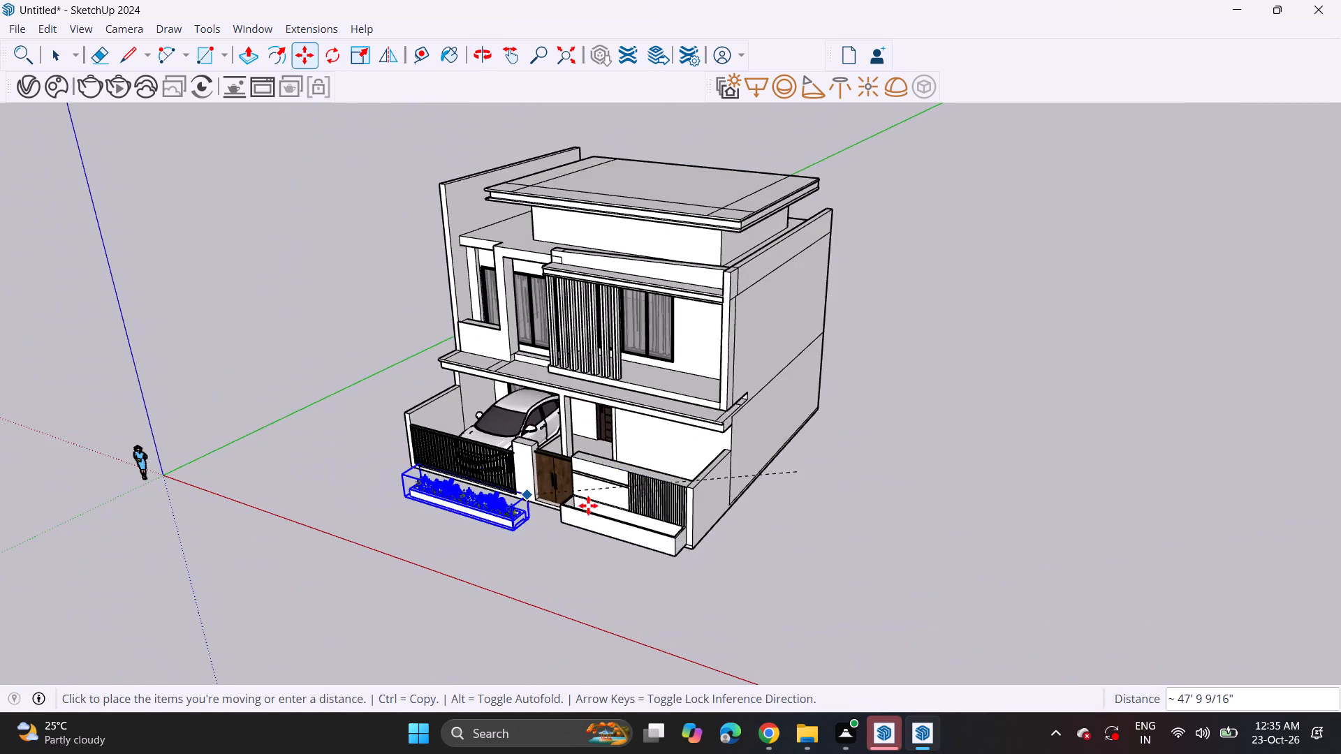
scroll(645, 524, "up", 9)
scroll(689, 522, "down", 1)
scroll(689, 522, "up", 8)
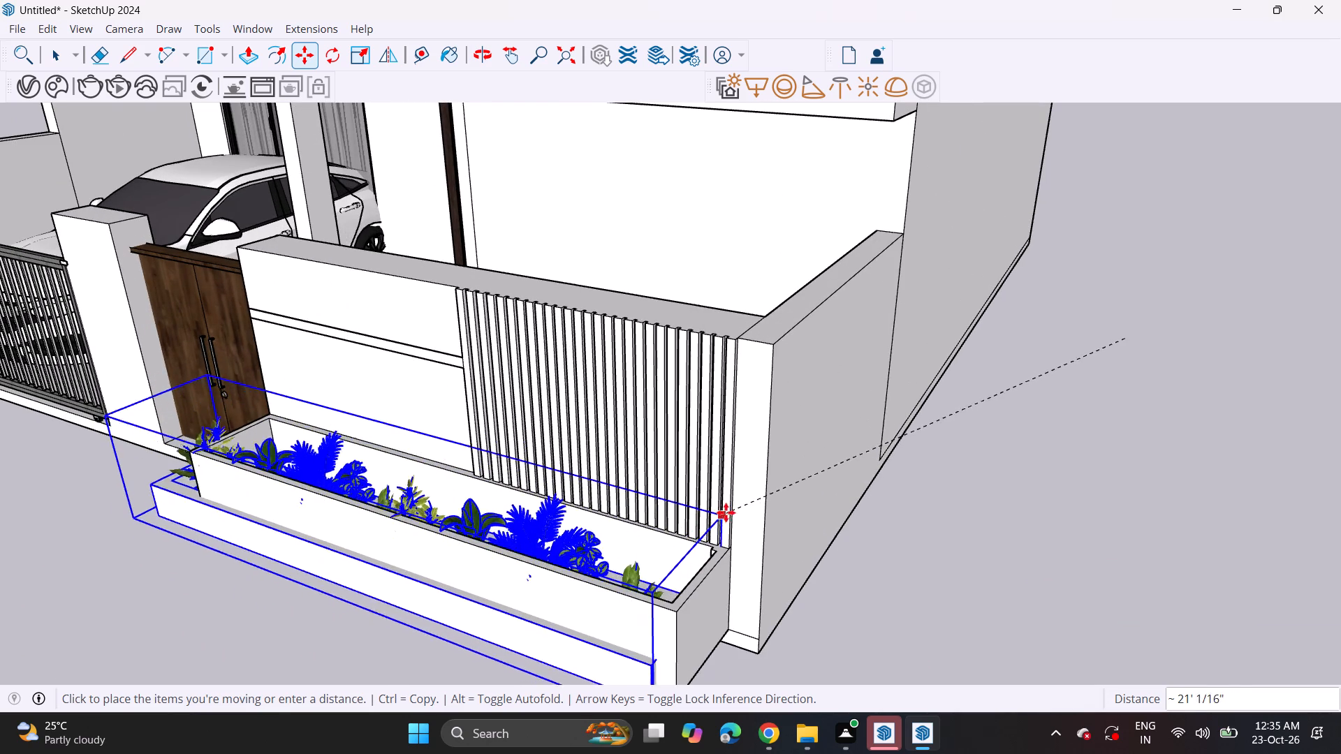
left_click(748, 450)
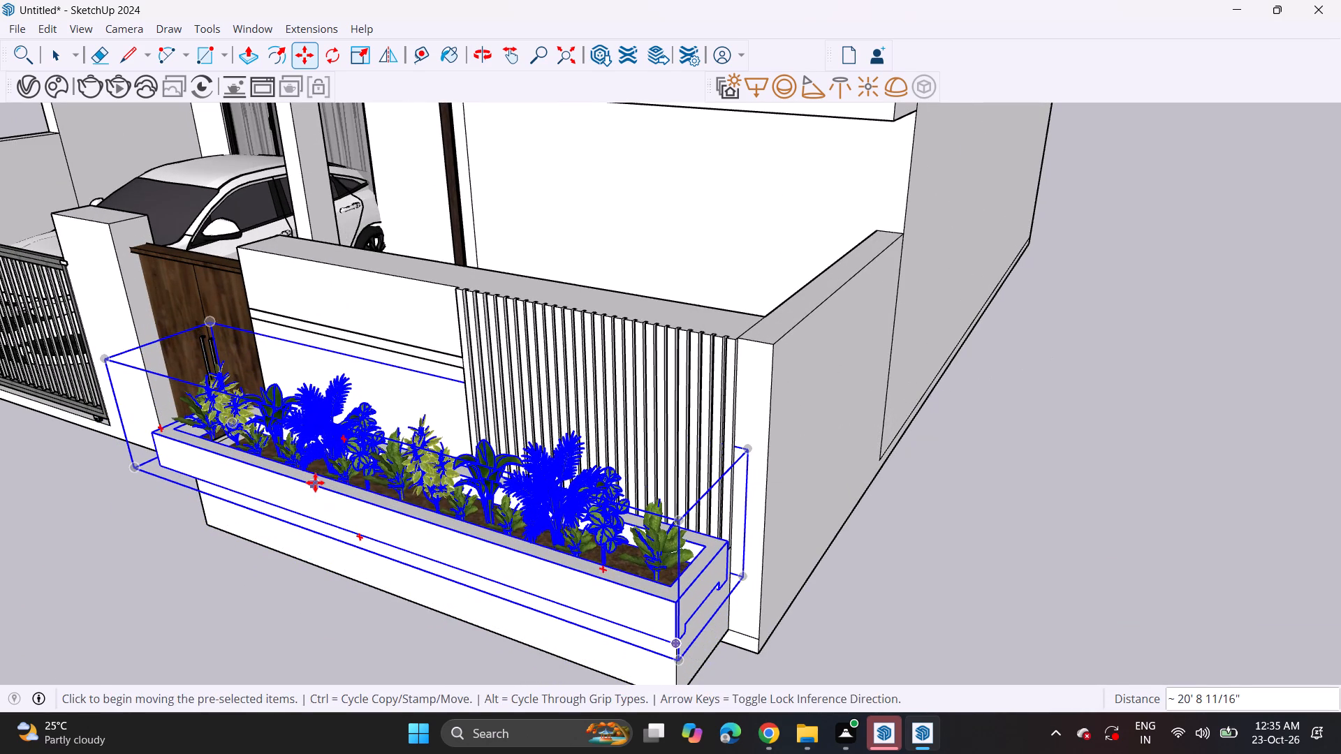
Reposition the plants group to line up with the planter box at its end beside the wooden gate.
middle_click_drag(328, 482, 713, 350)
scroll(649, 363, "down", 6)
middle_click_drag(393, 495, 515, 380)
middle_click_drag(482, 398, 571, 550)
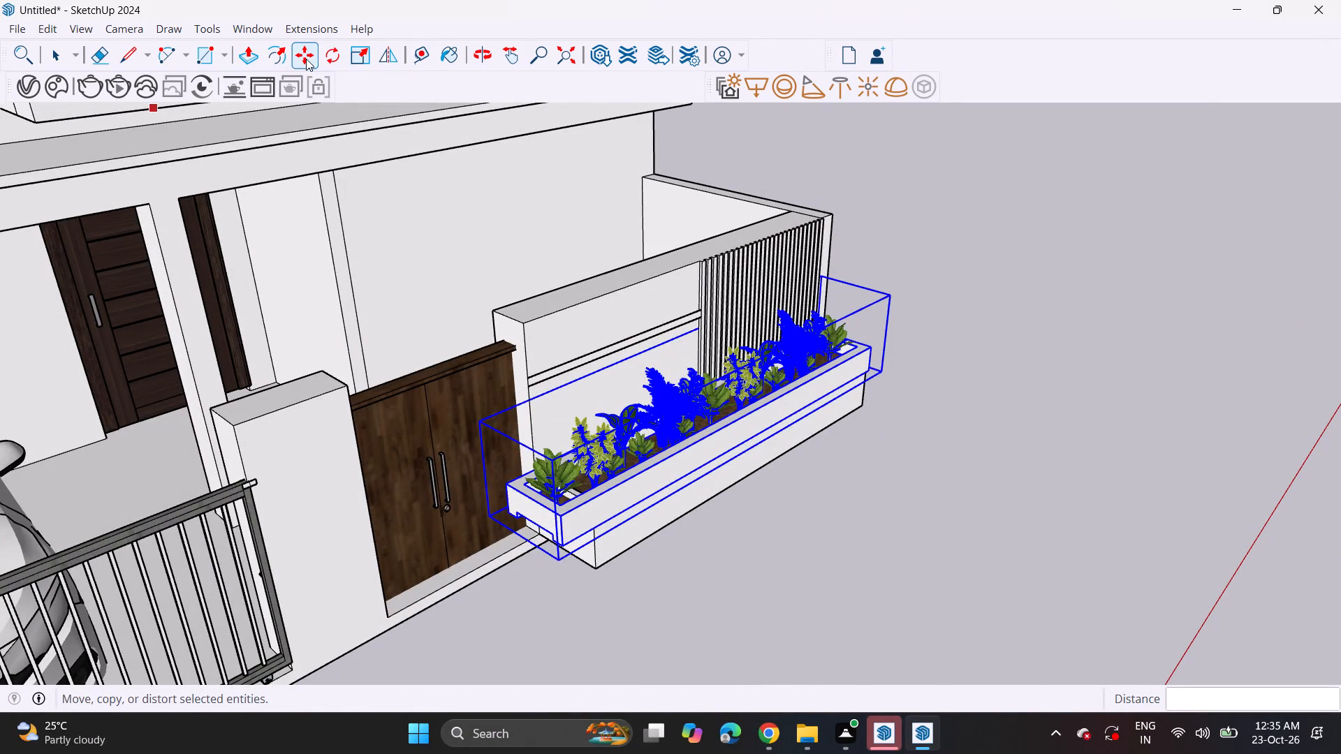
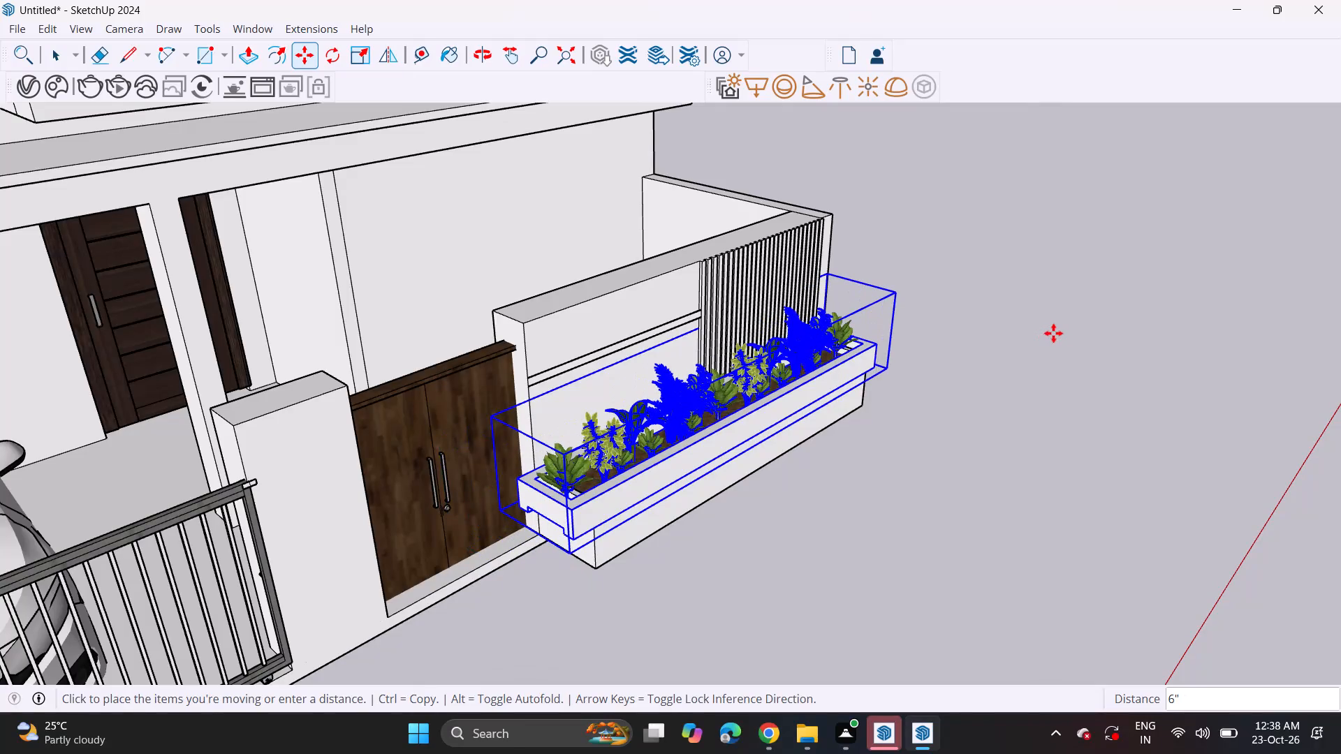
Place the plants group being moved at an offset of about 6" over the planter box.
left_click(1055, 333)
Scale the plants group to about 0.92 along its length, pulling in the end beside the wooden gate.
middle_click_drag(918, 368, 641, 387)
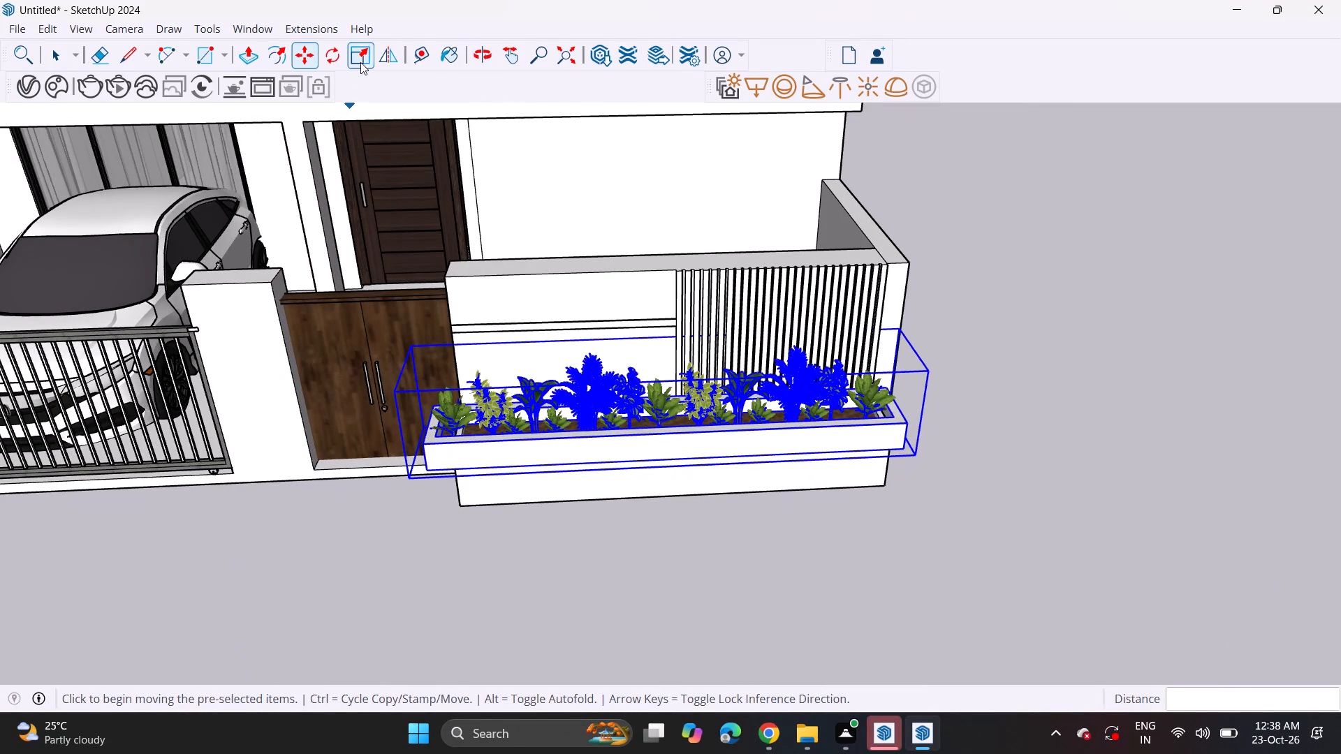
left_click(356, 59)
middle_click_drag(406, 390, 499, 406)
scroll(441, 452, "up", 2)
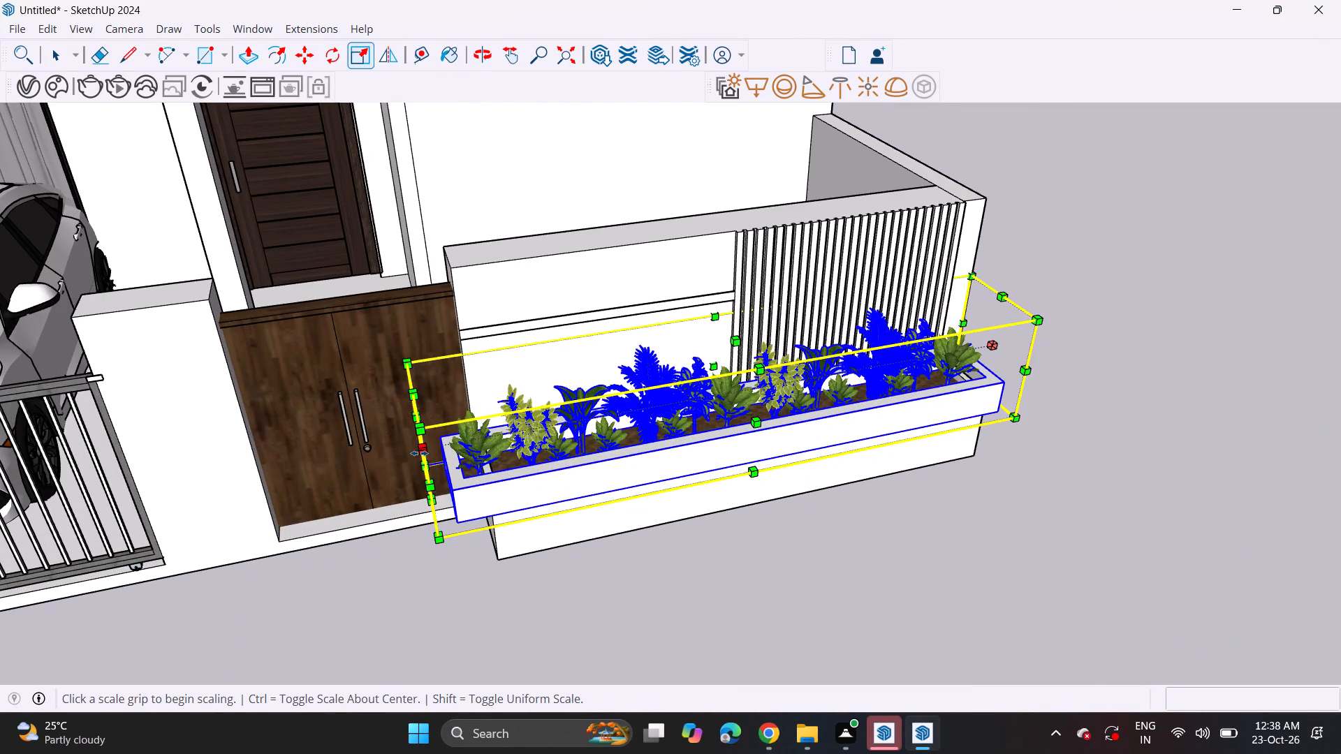
left_click(419, 453)
left_click(495, 516)
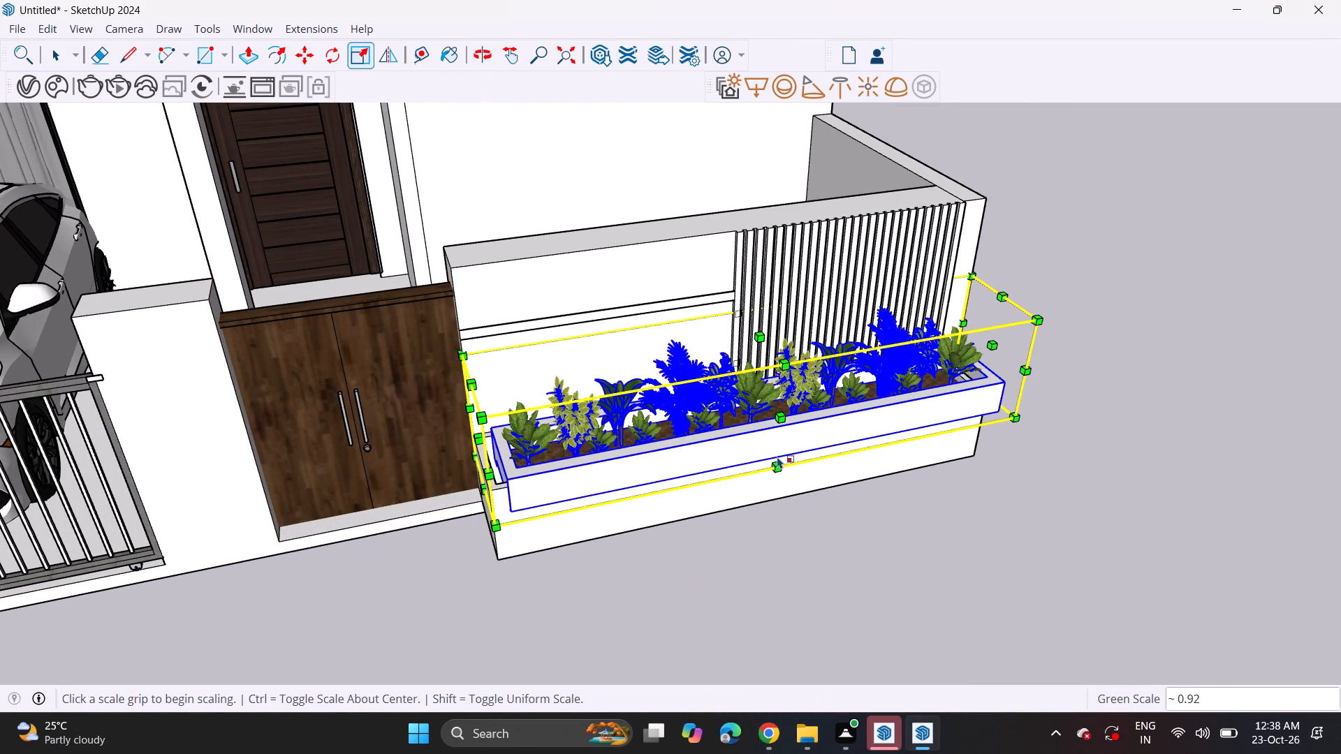
Scale the plants group to about 0.95 along its length, pulling in the end beside the slatted wall.
middle_click_drag(798, 483, 486, 483)
scroll(492, 483, "up", 1)
scroll(1009, 502, "up", 1)
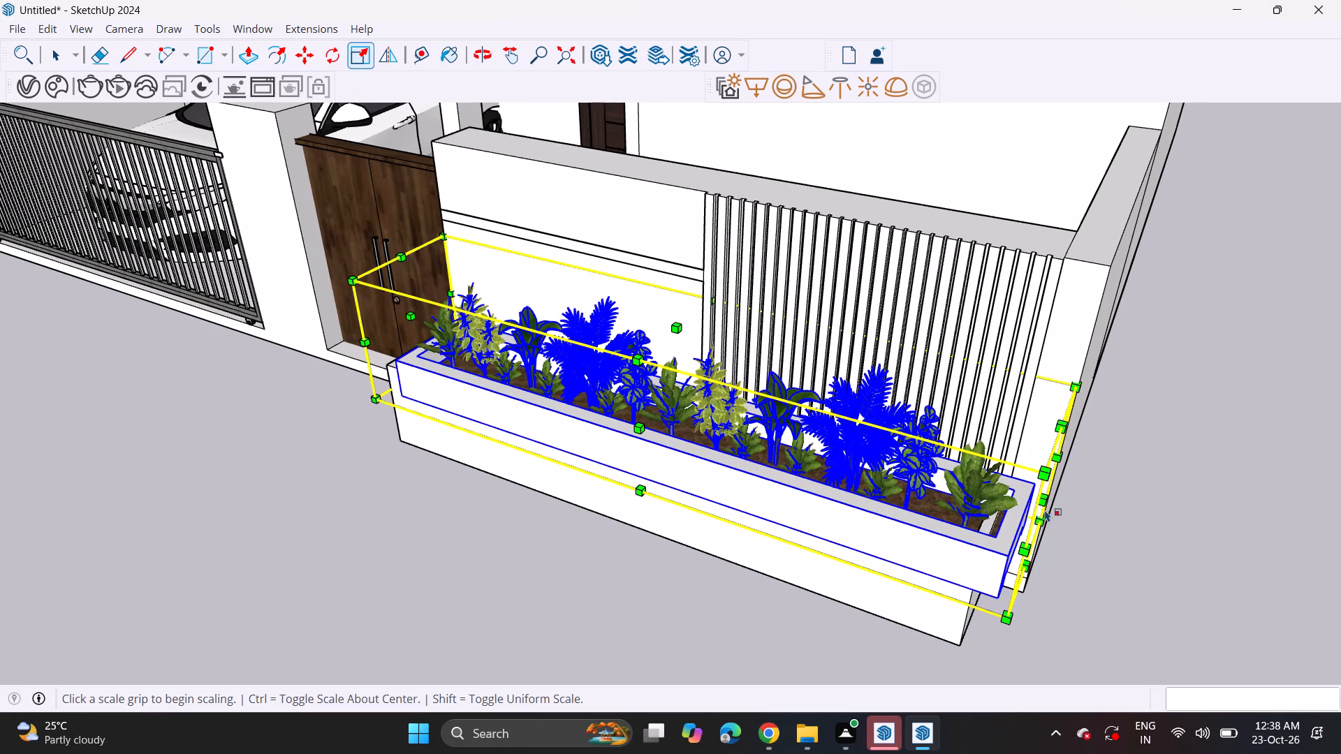
left_click(1047, 501)
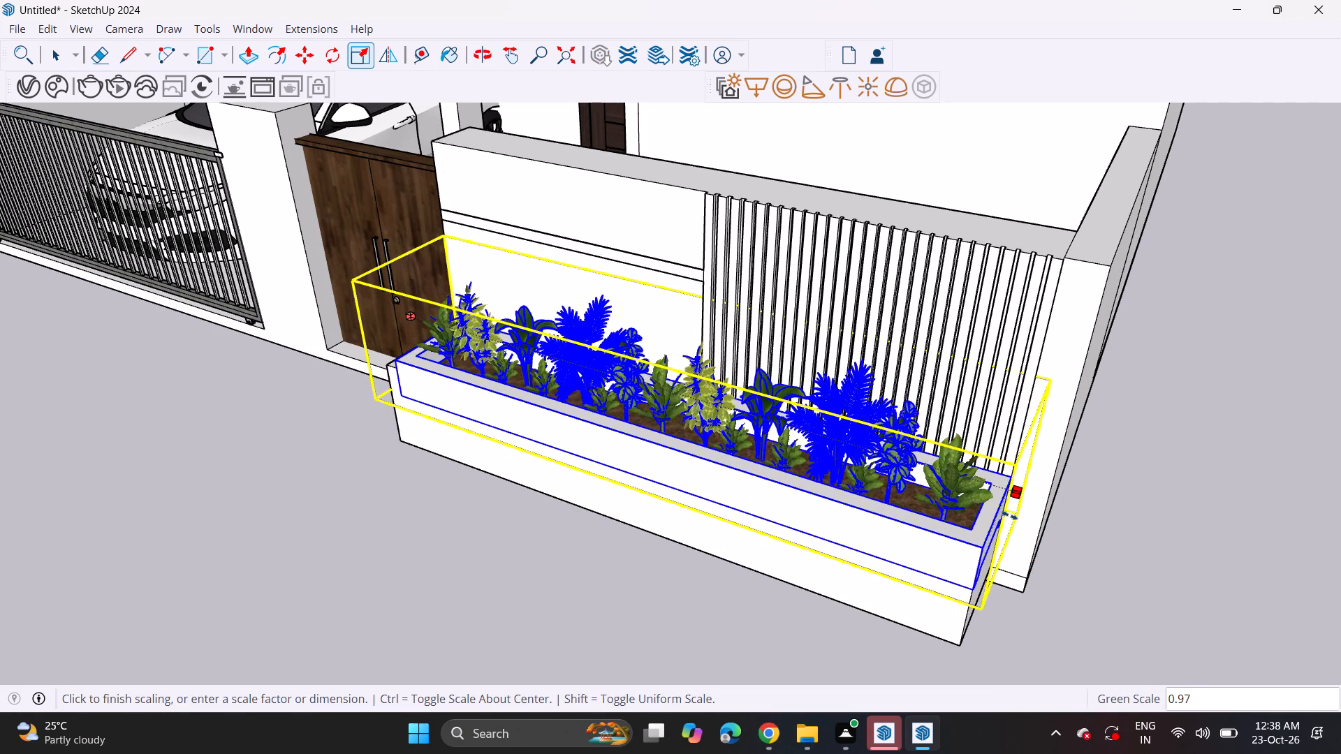
left_click(1004, 513)
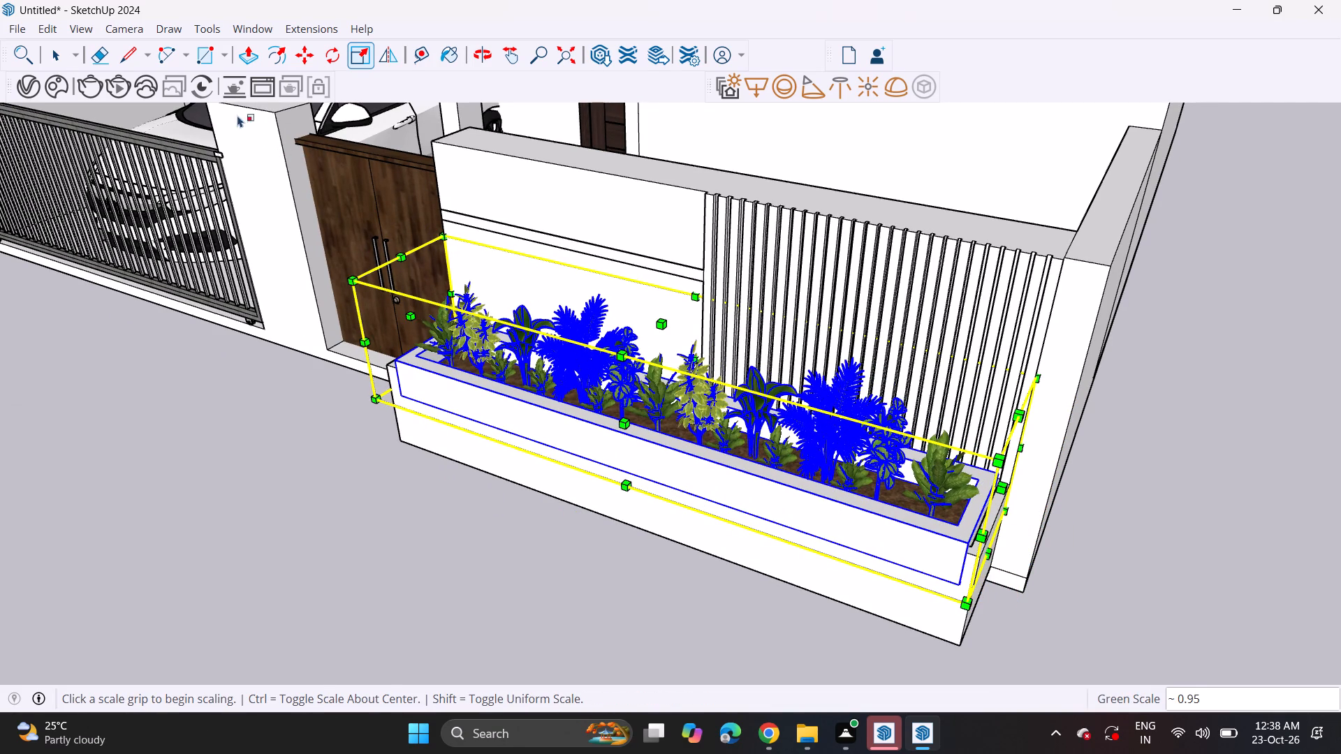
Move the plants group about 9" back toward the boundary wall so its trough sits inside the planter box.
left_click(308, 61)
left_click(552, 389)
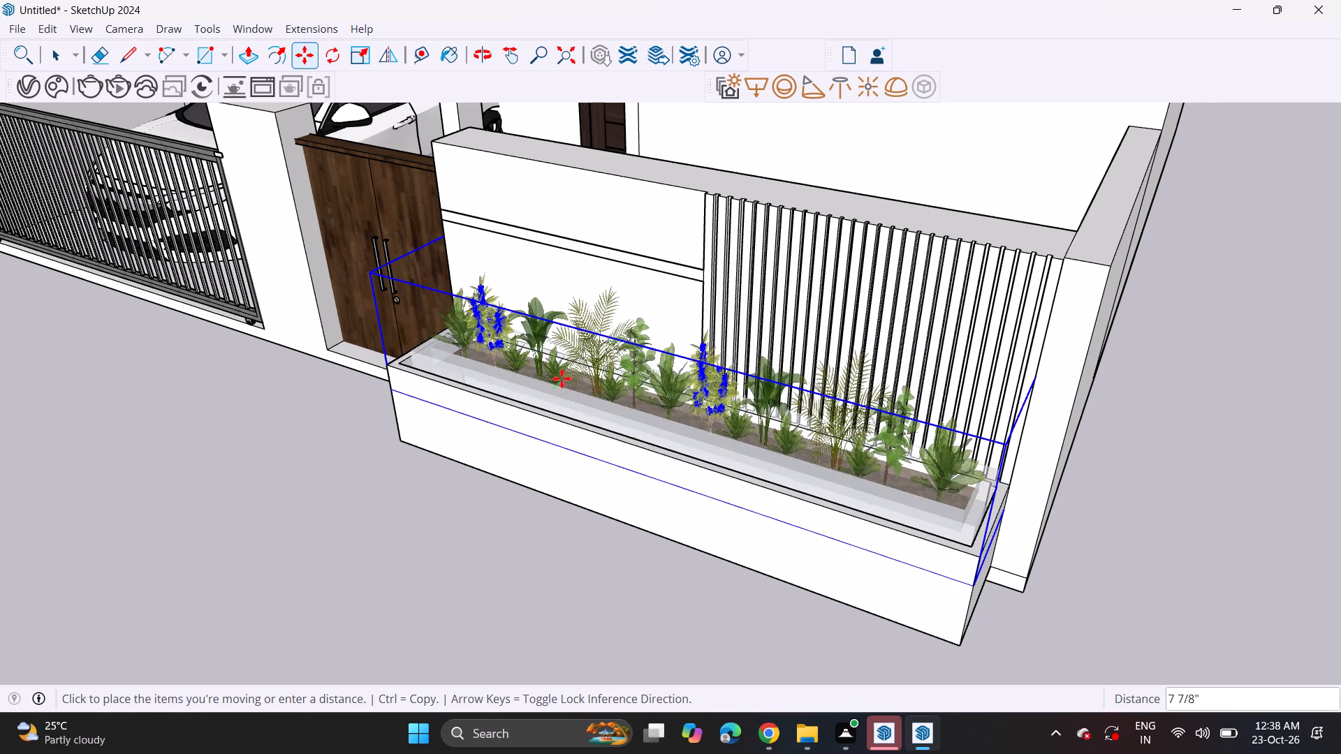
left_click(565, 380)
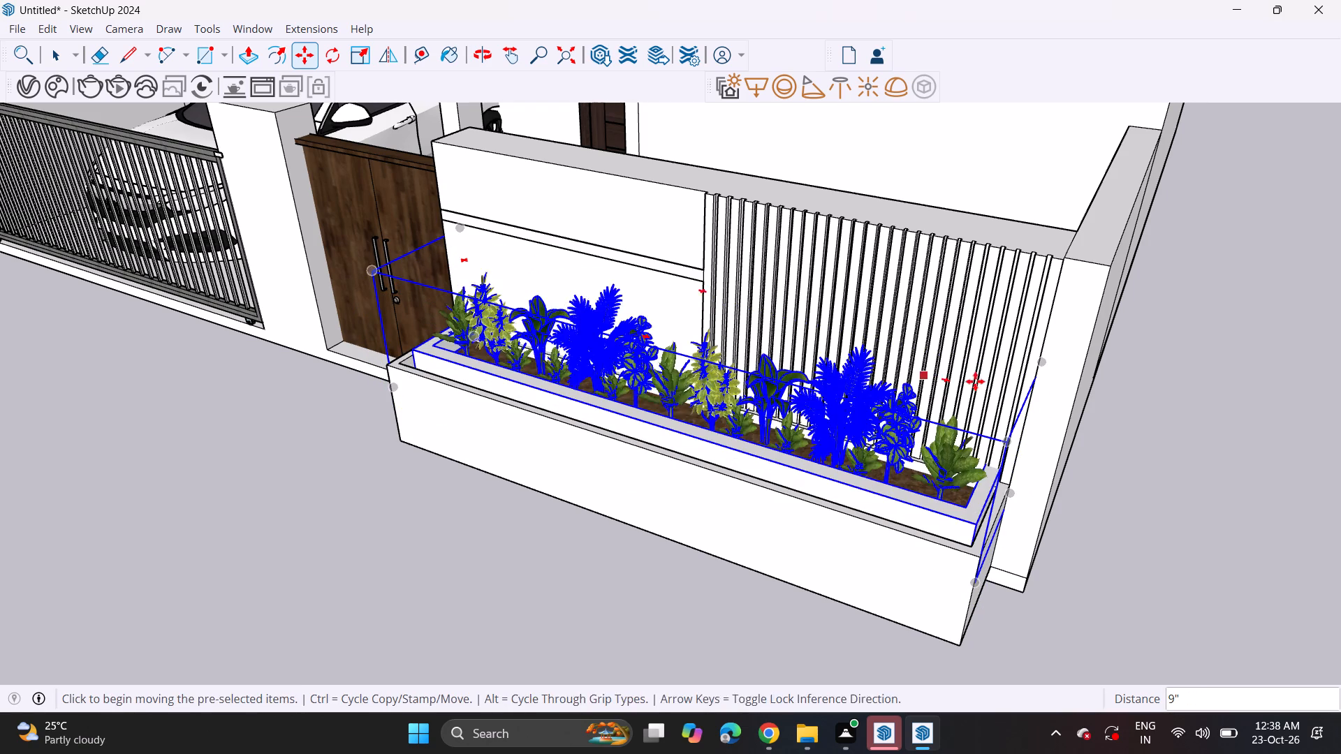
key("space")
left_click(1198, 387)
Examine the planted box, the gates and the full front elevation from several distances.
middle_click_drag(825, 438, 974, 355)
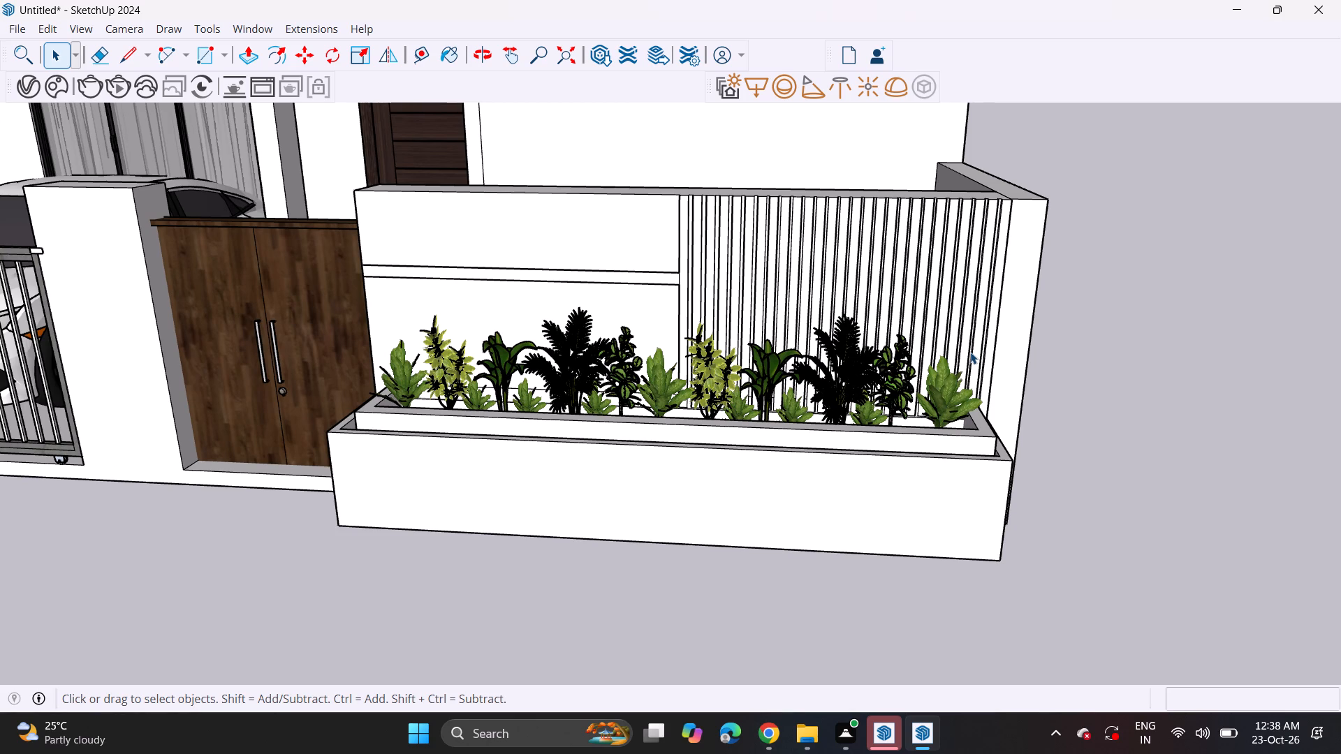
middle_click_drag(270, 350, 925, 443, "shift")
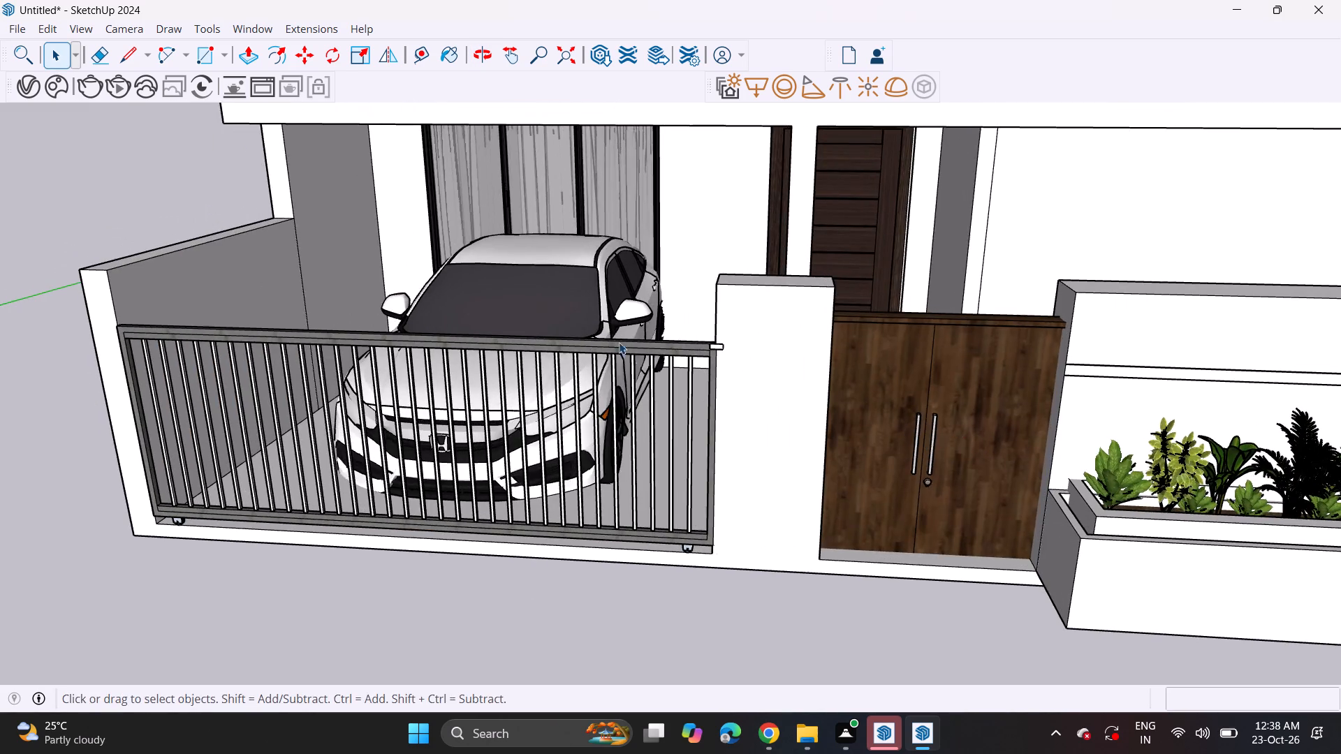
middle_click_drag(622, 342, 608, 314)
scroll(608, 314, "up", 1)
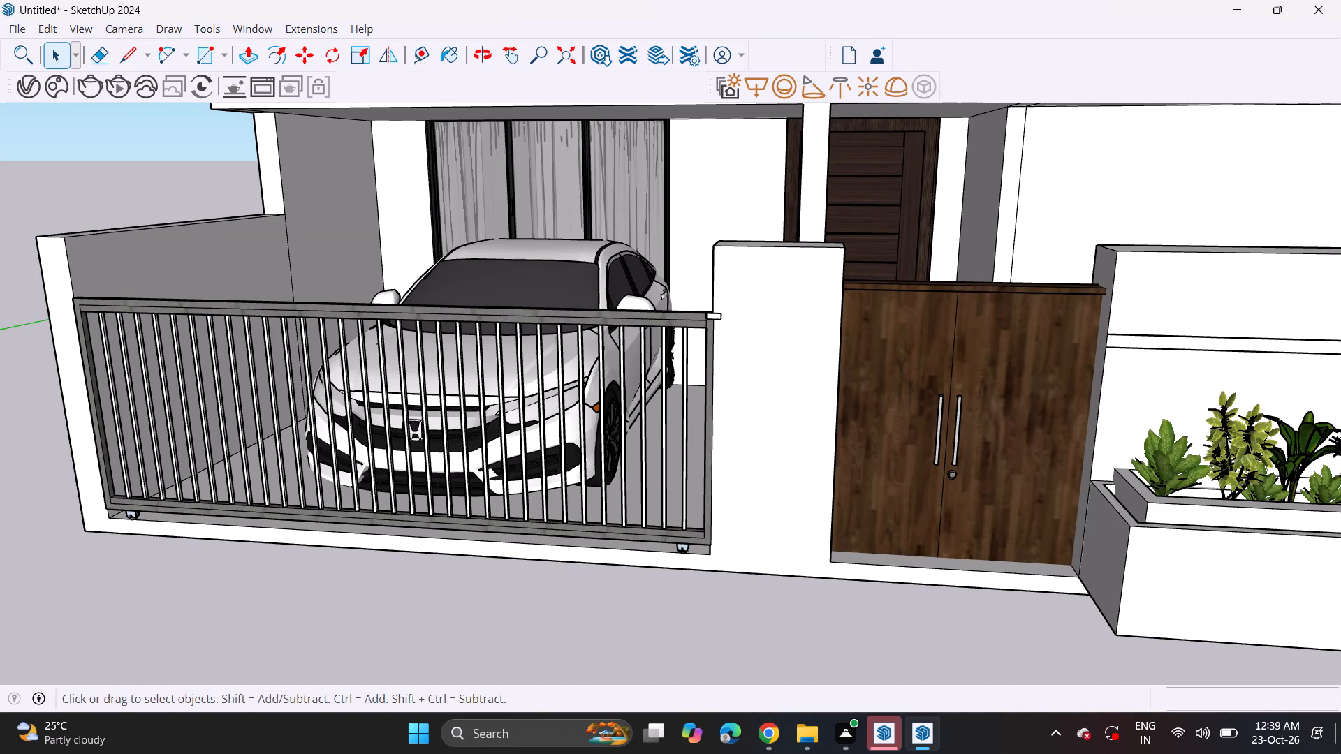
scroll(1340, 753, "down", 7)
scroll(846, 626, "down", 17)
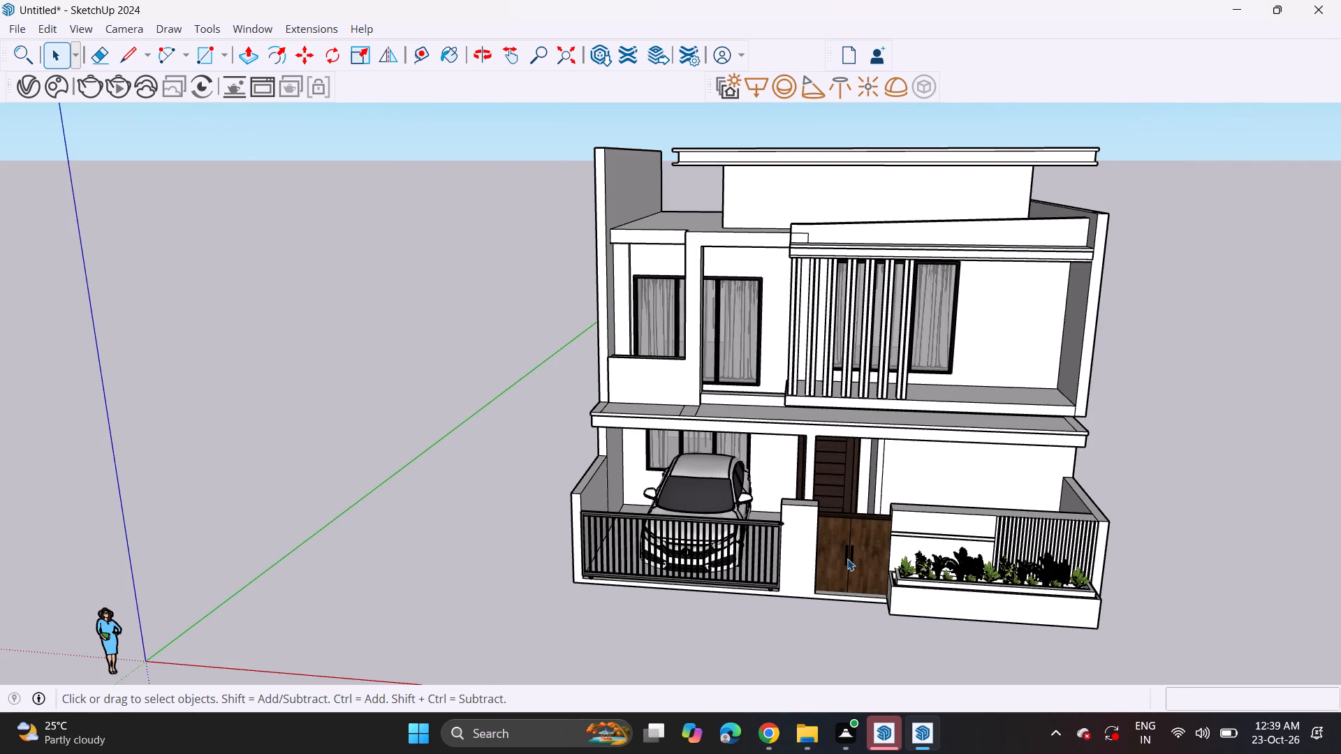
scroll(860, 538, "up", 8)
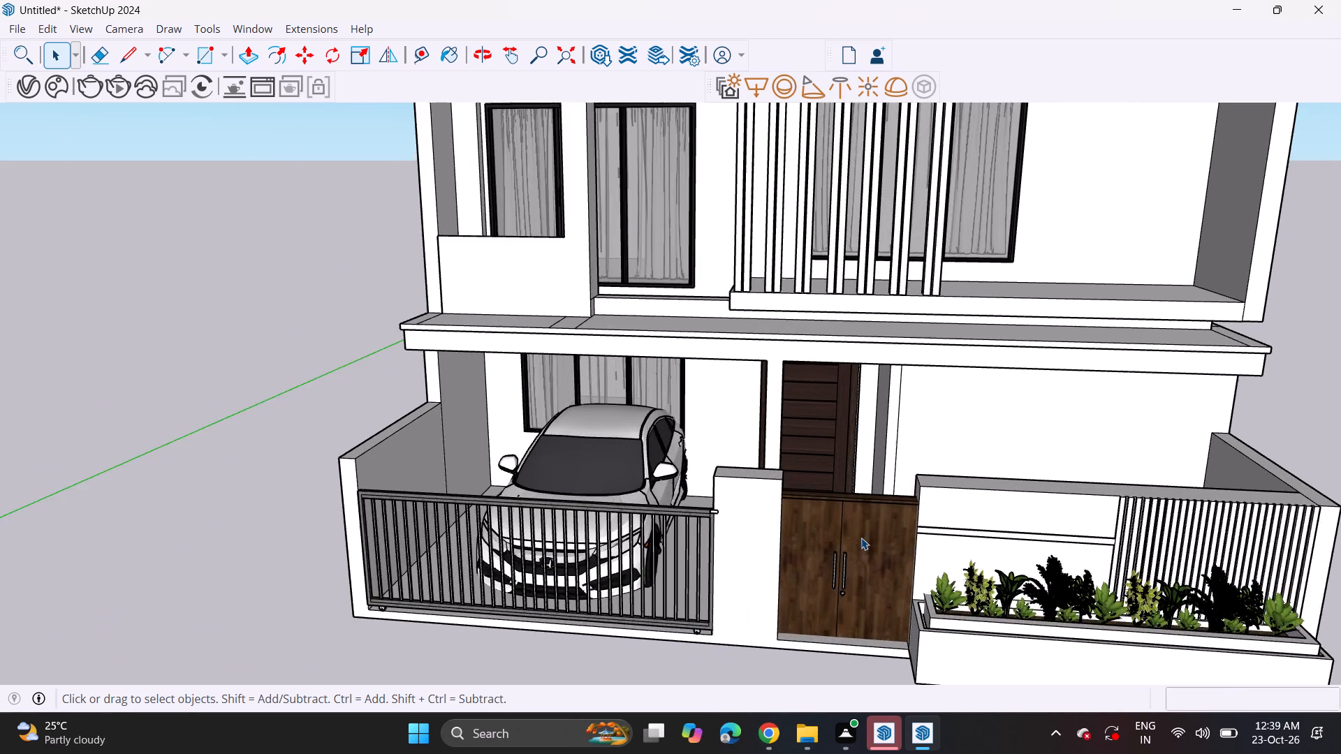
scroll(861, 538, "up", 9)
scroll(861, 538, "down", 14)
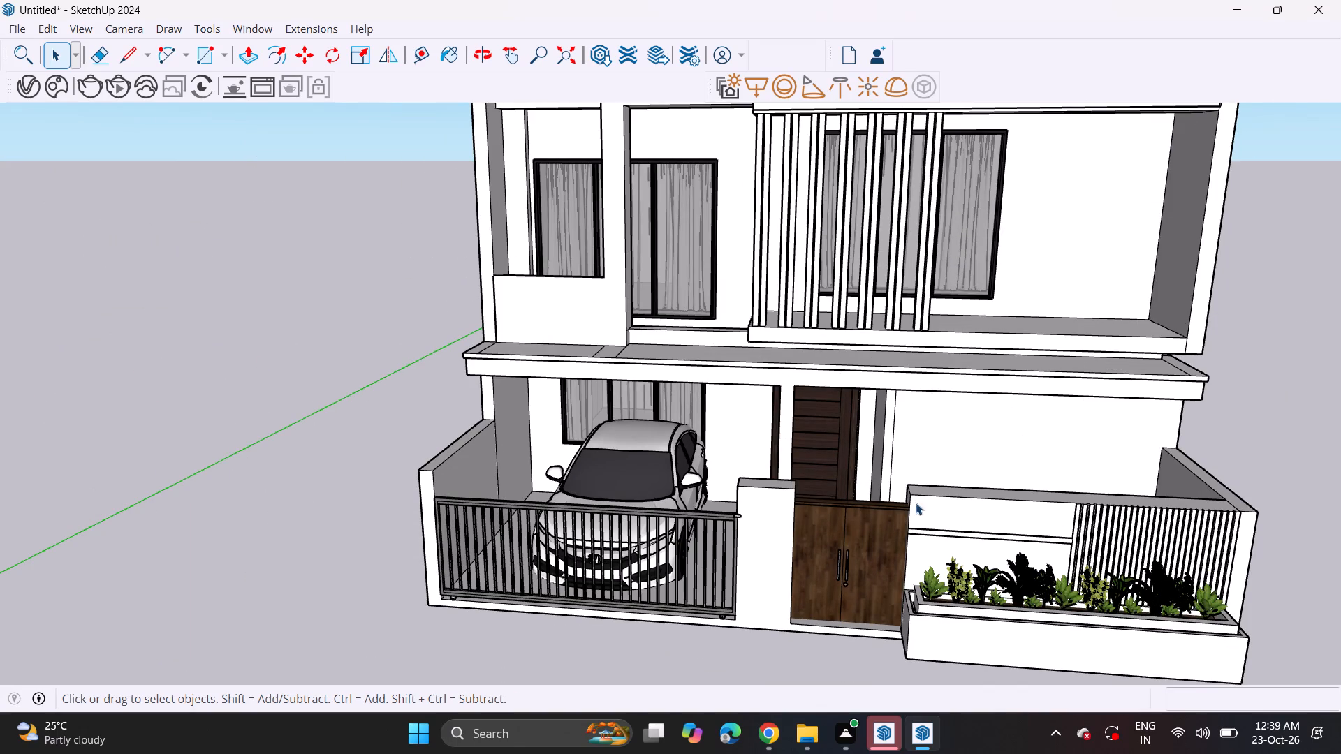
middle_click_drag(703, 454, 522, 490, "shift")
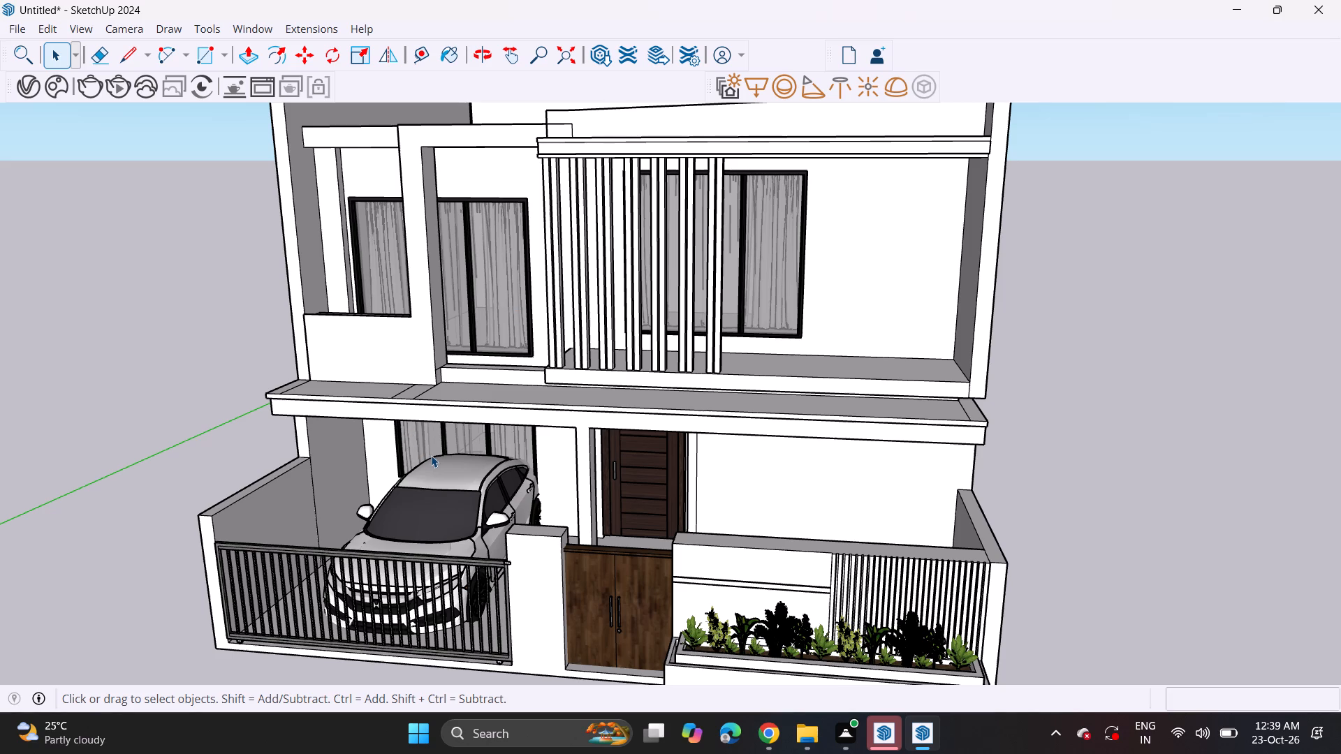
Delete the stray edges on the top of the canopy slab below the first-floor balcony.
left_click(400, 394)
key("Delete")
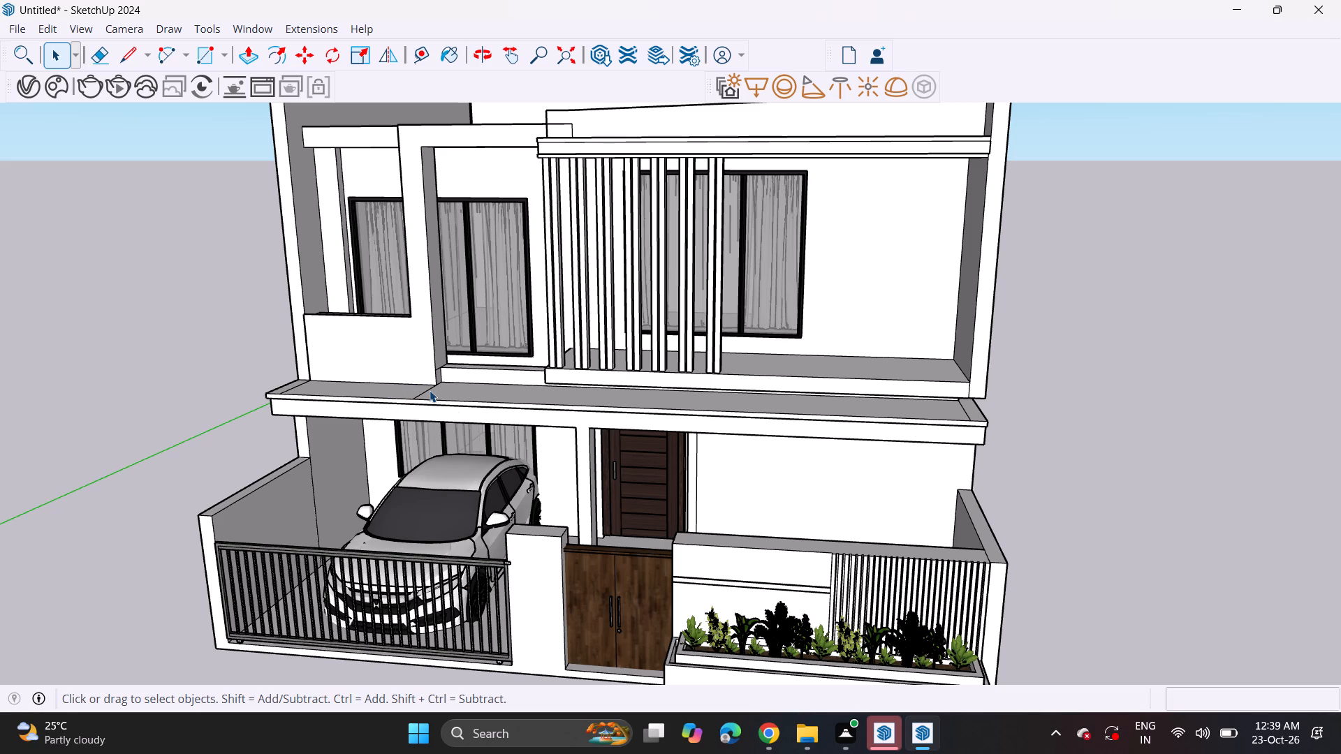
left_click(430, 390)
key("Delete")
left_click(298, 390)
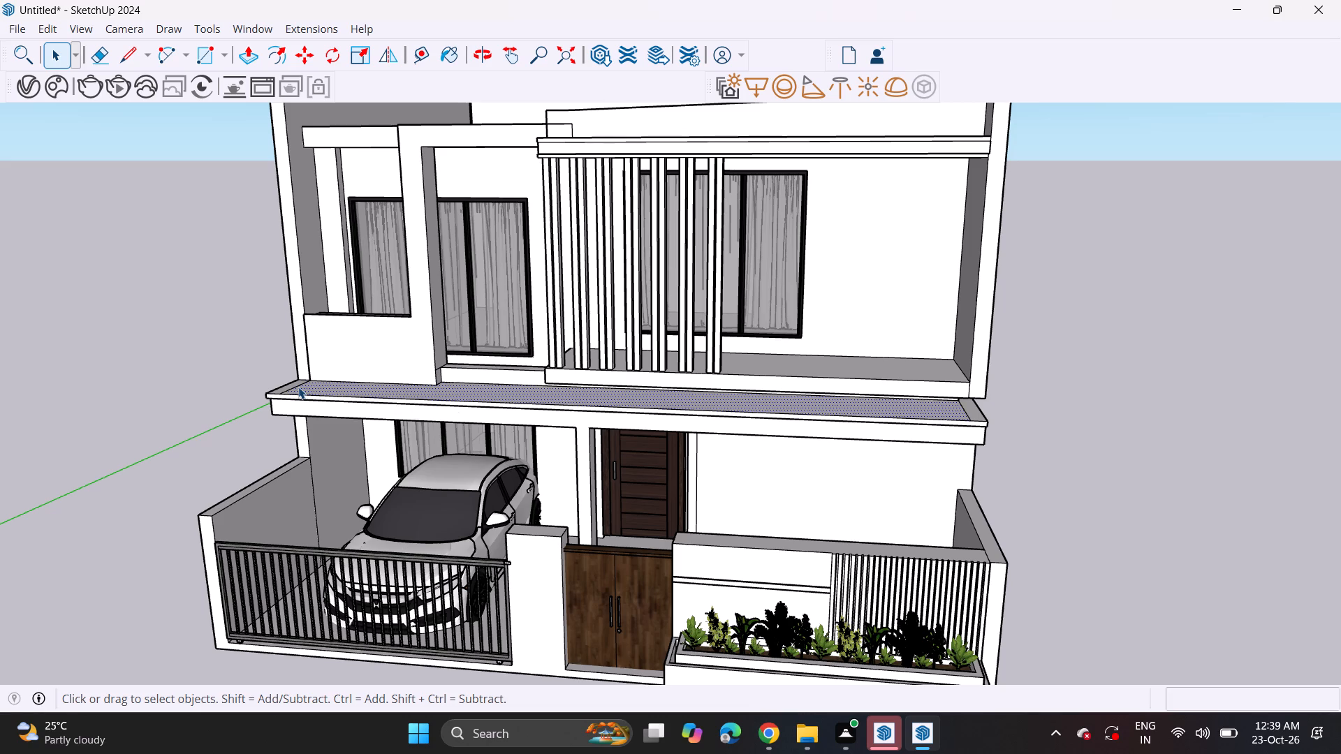
left_click(298, 387)
key("Delete")
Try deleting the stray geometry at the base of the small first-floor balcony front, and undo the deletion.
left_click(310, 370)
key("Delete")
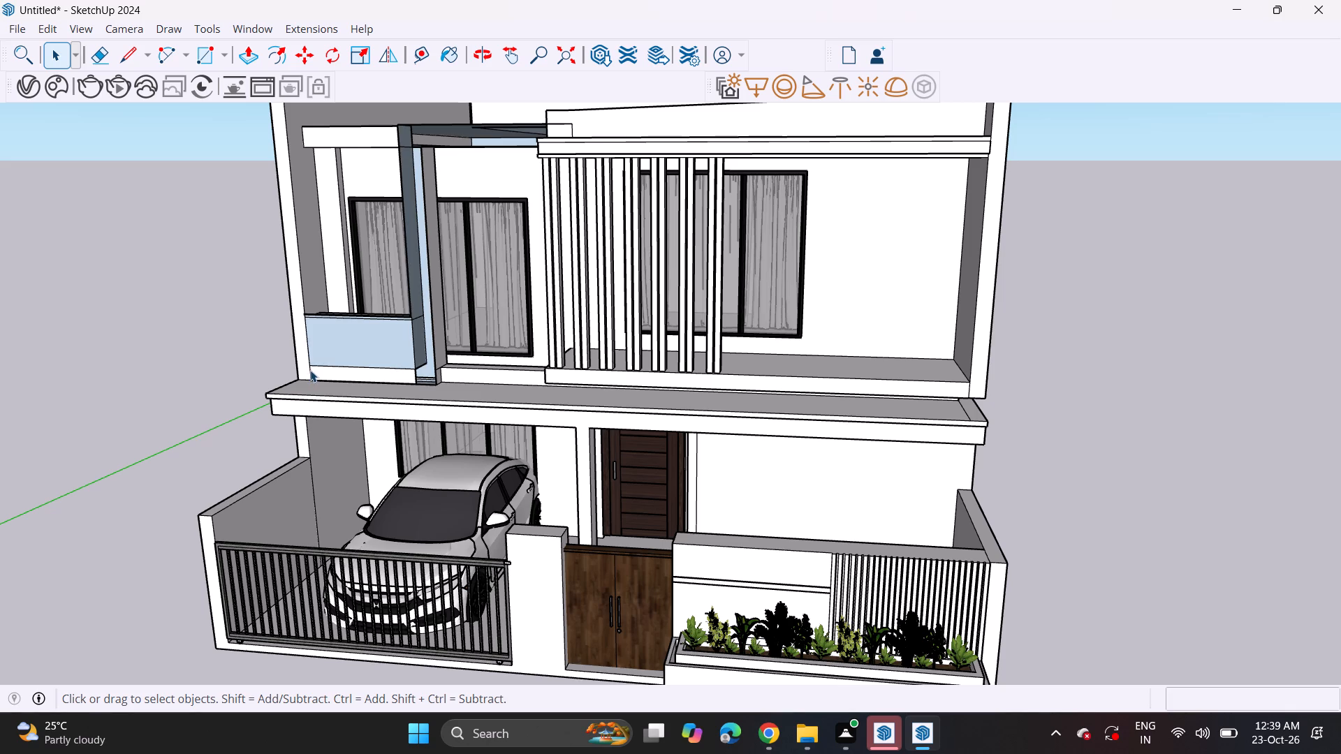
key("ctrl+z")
Inspect the roof, upper floor and whole front elevation of the house from above and from eye level.
scroll(342, 347, "down", 7)
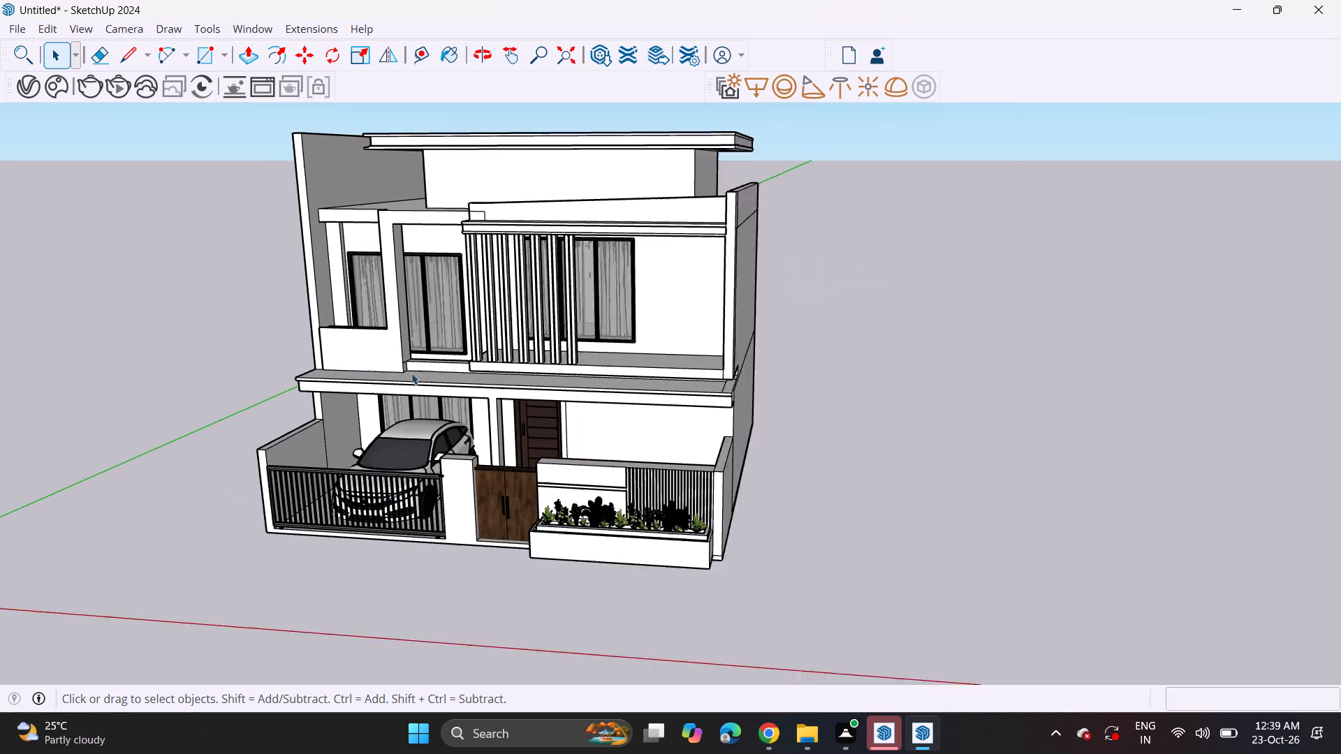
middle_click_drag(437, 406, 677, 369, "shift")
middle_click_drag(733, 281, 777, 249)
middle_click_drag(786, 256, 715, 418)
middle_click_drag(734, 420, 752, 331)
scroll(753, 420, "up", 1)
scroll(744, 330, "up", 1)
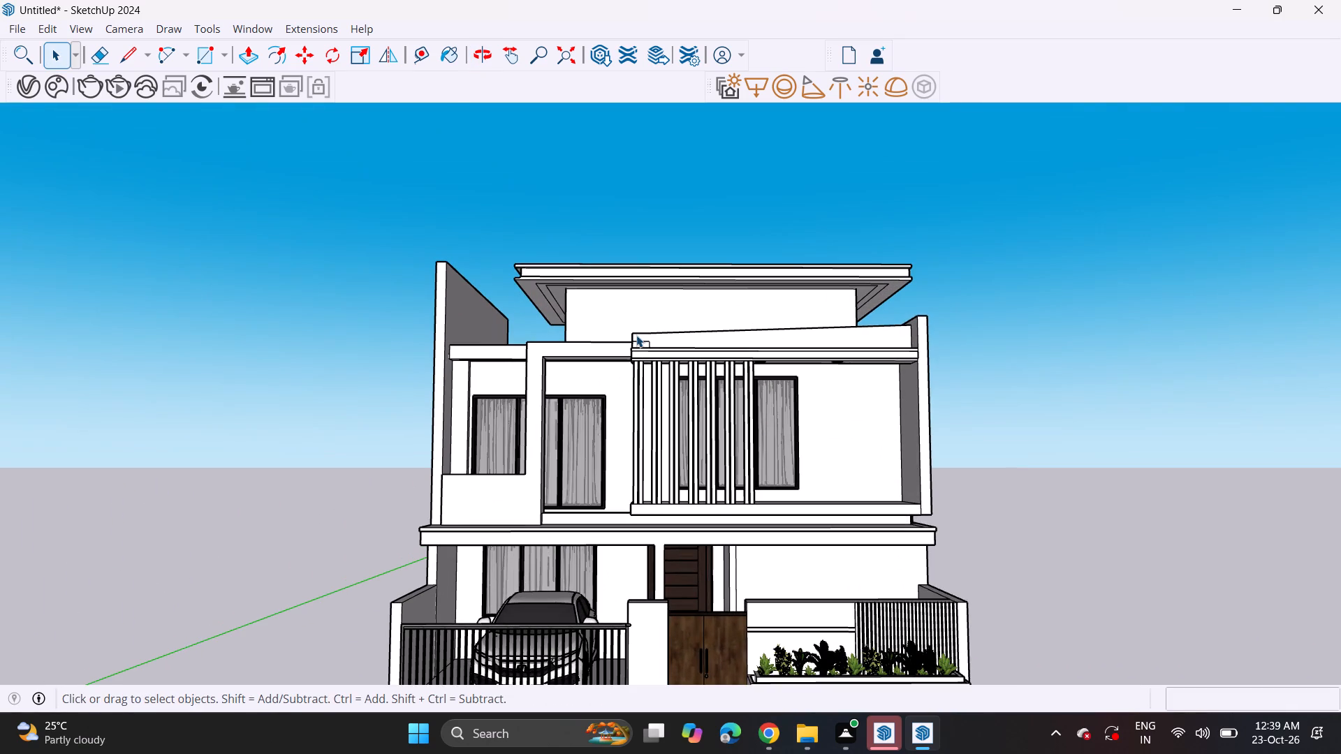
scroll(698, 431, "down", 2)
middle_click_drag(700, 434, 661, 362)
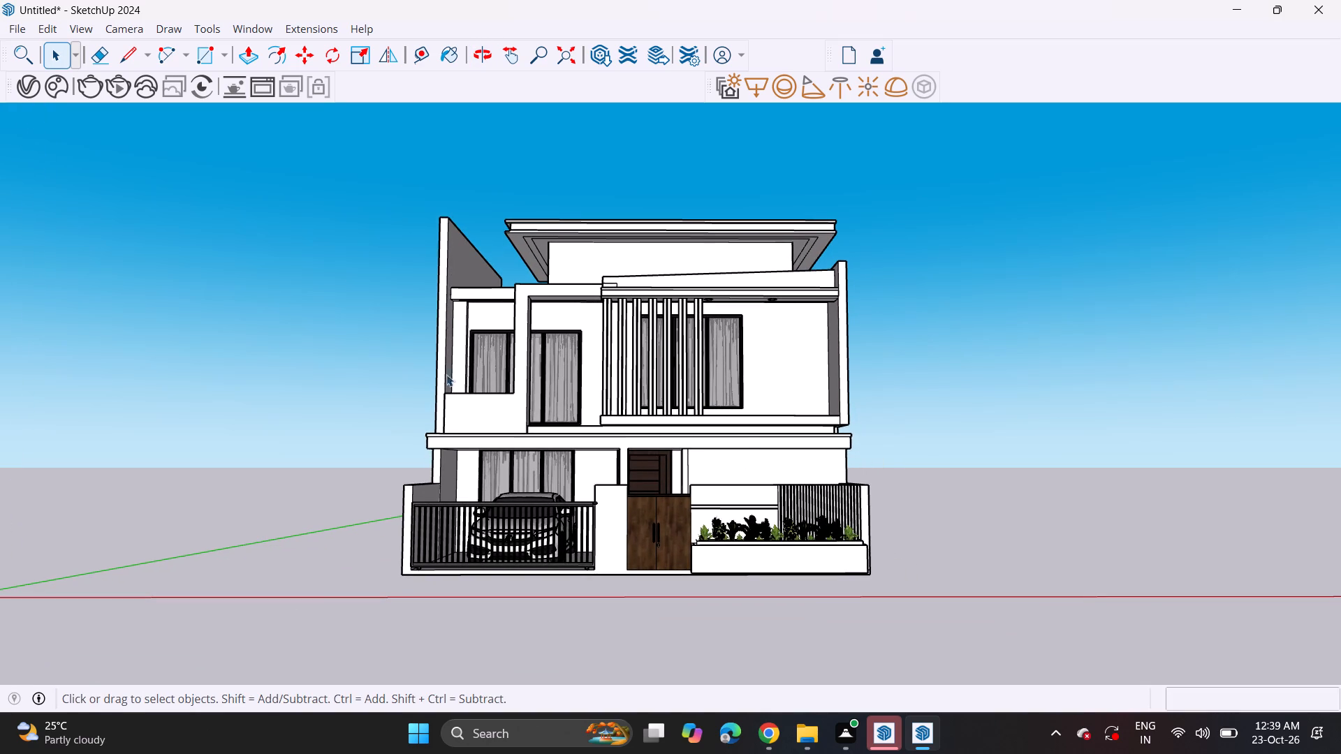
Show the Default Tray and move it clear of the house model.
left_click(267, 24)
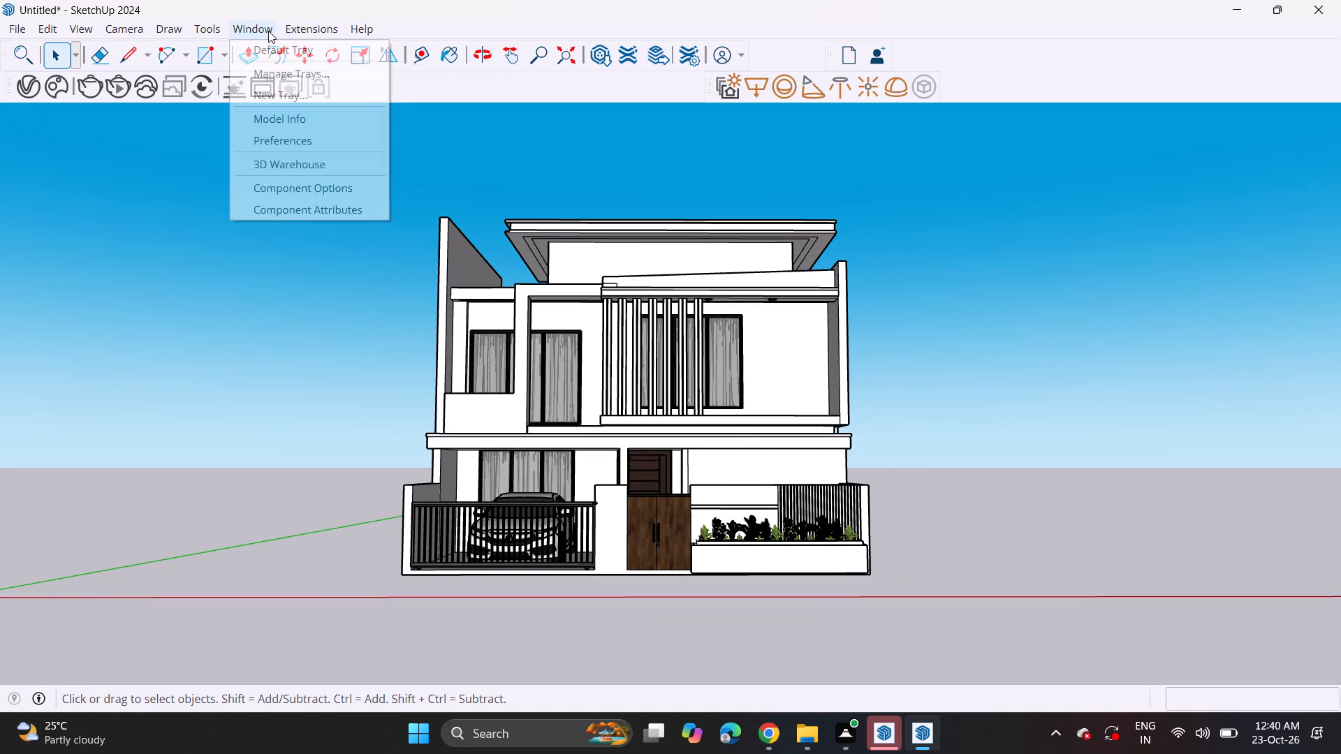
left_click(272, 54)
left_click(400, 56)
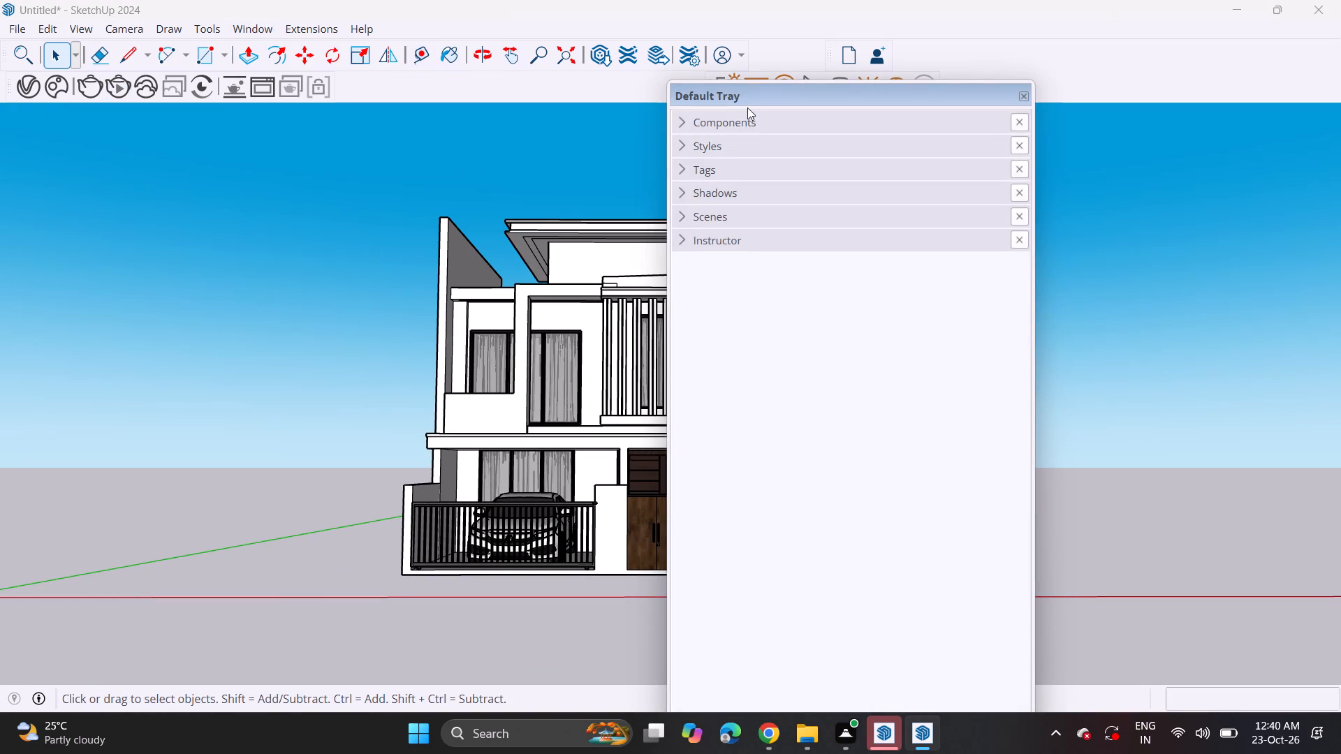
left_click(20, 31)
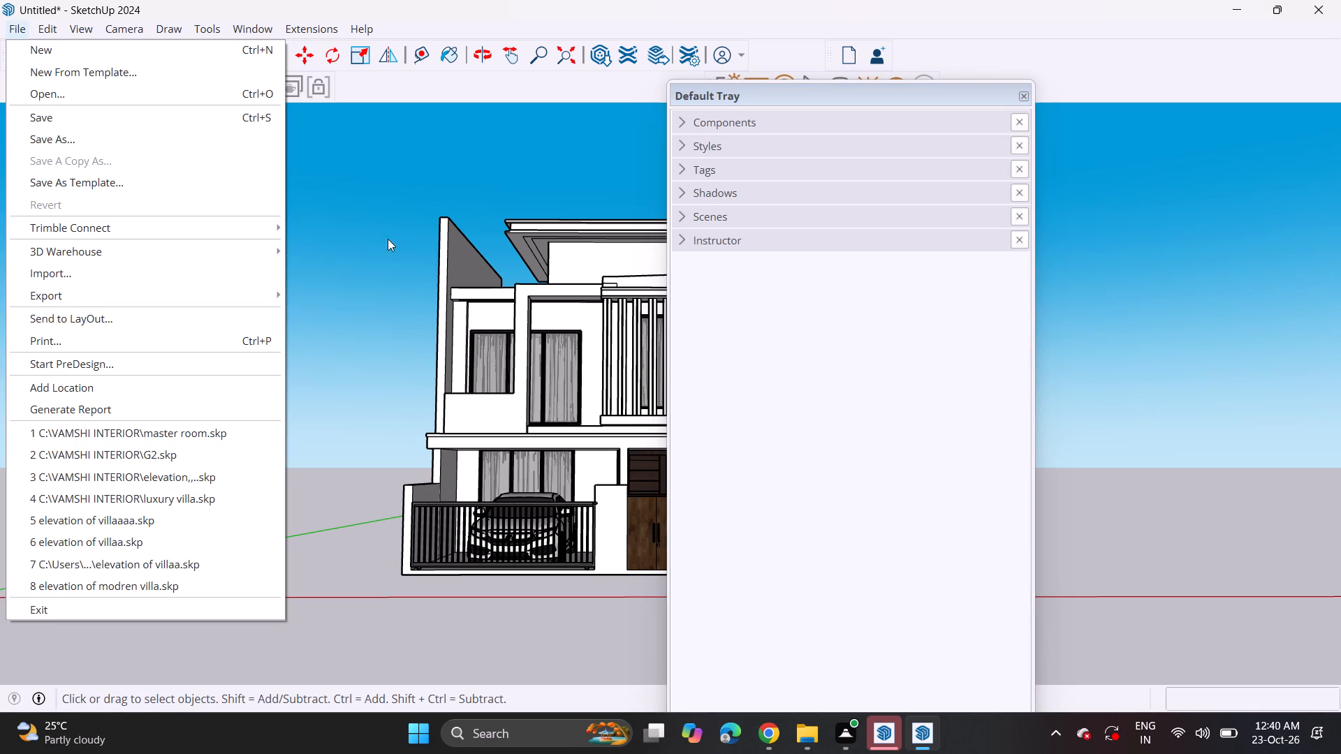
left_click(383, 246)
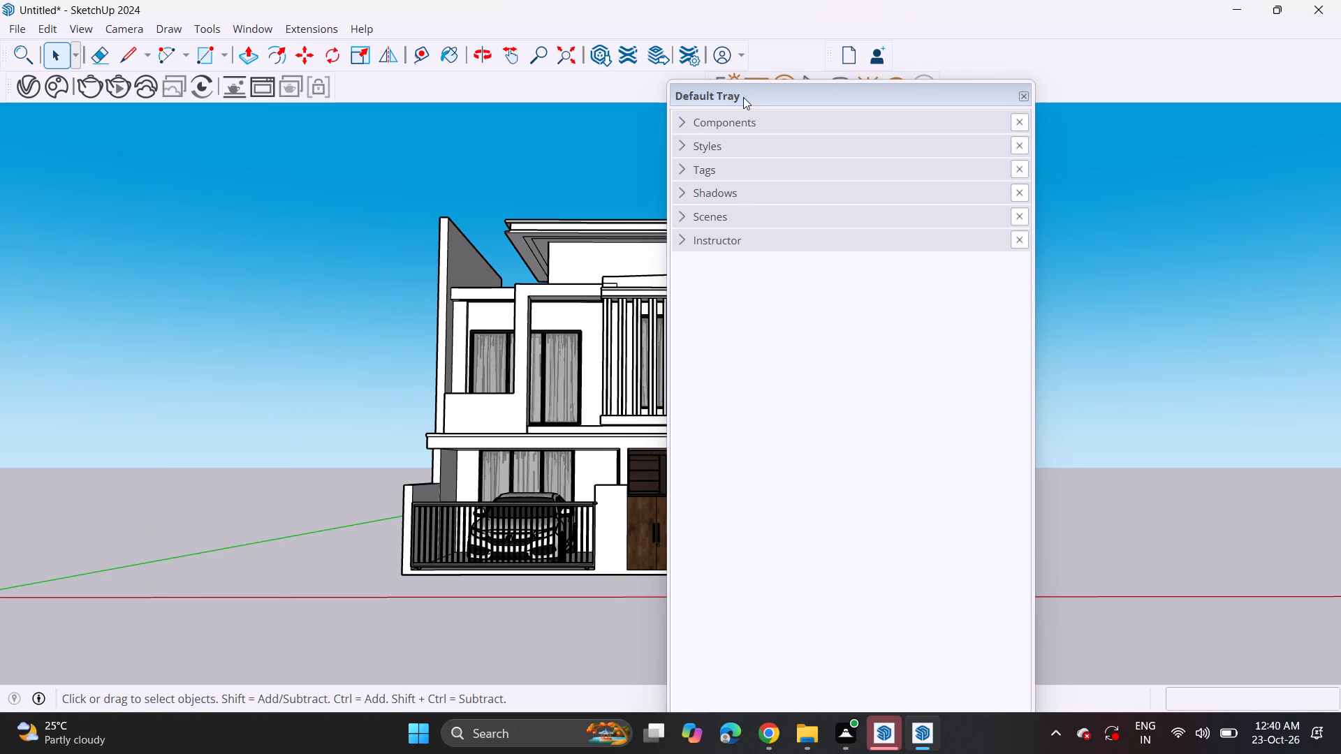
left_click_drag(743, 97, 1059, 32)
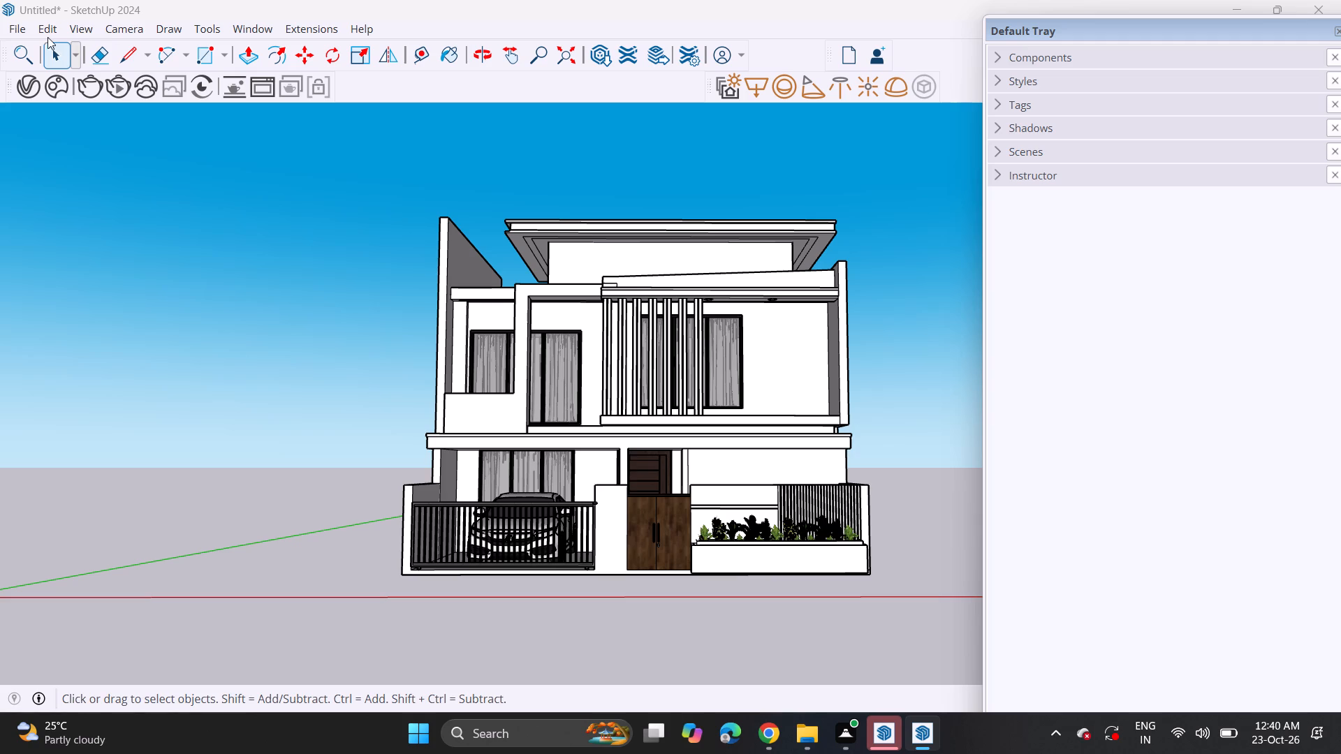
Add a new tray containing only the Materials dialog.
left_click(254, 31)
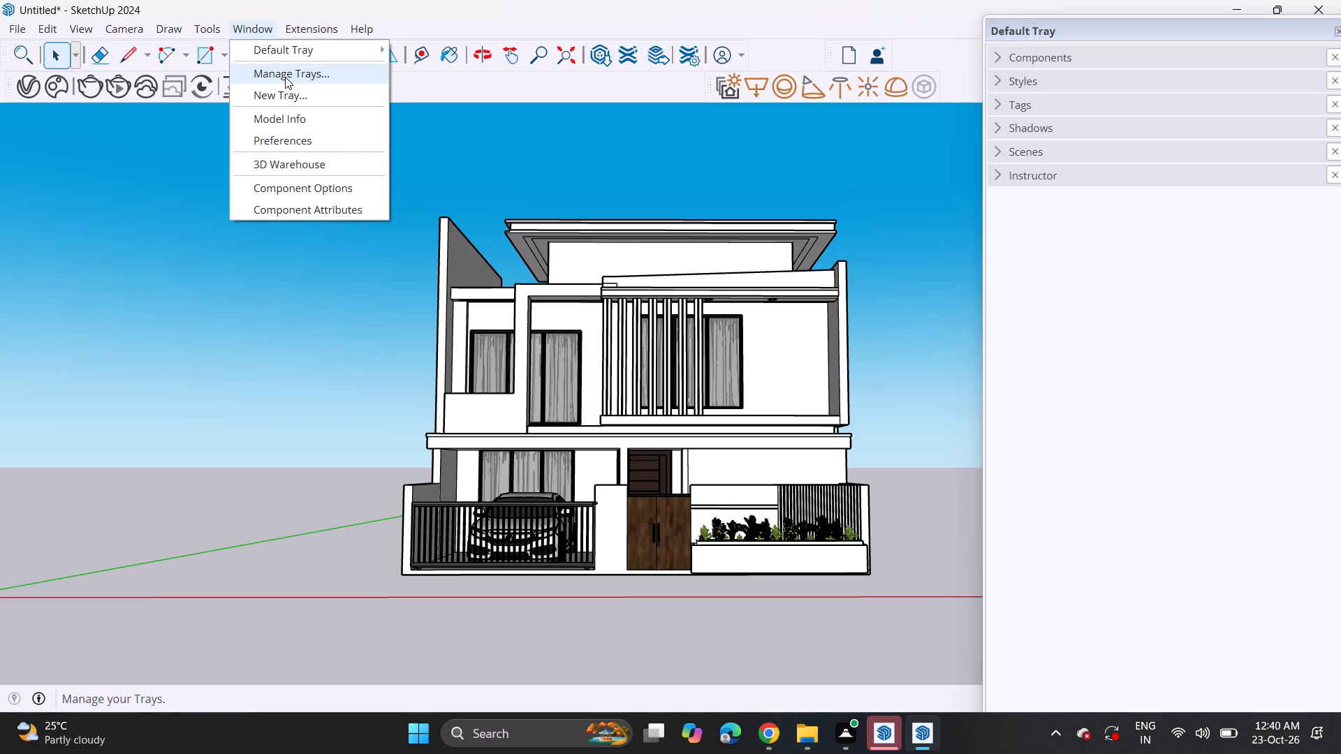
left_click(289, 91)
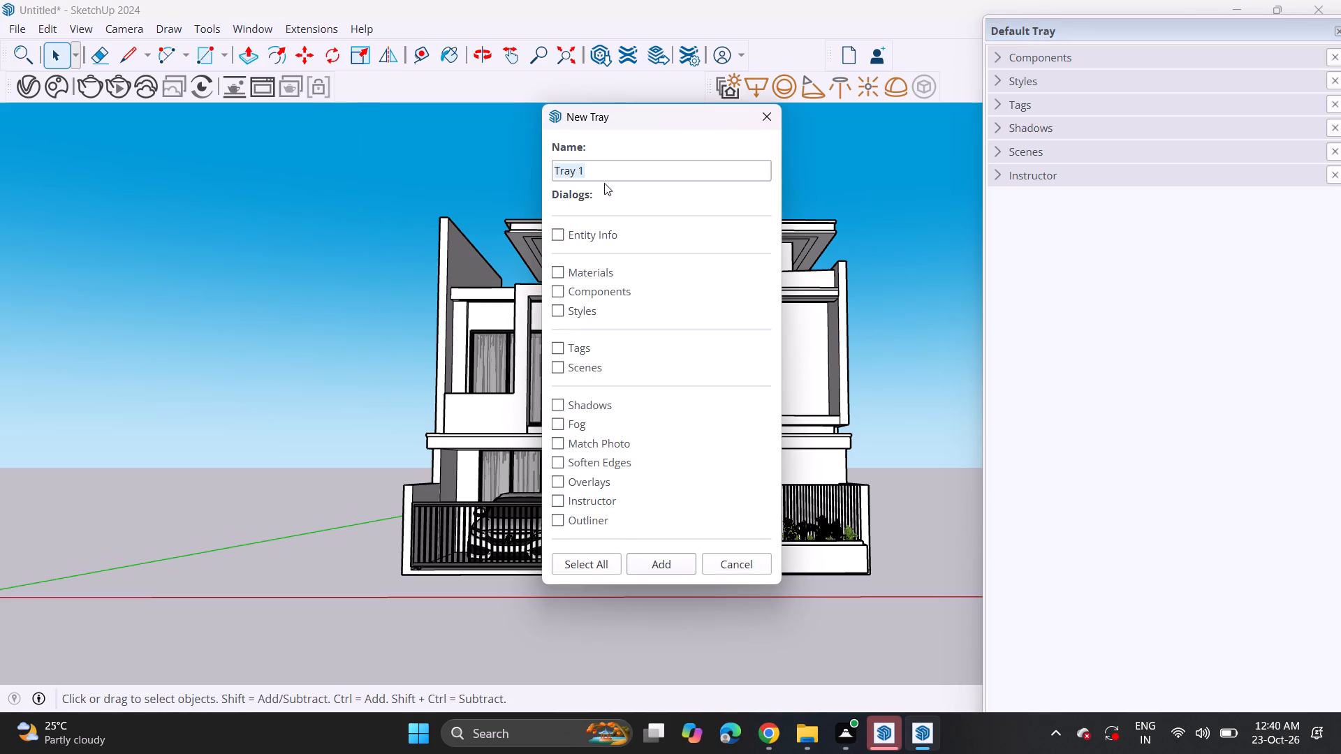
left_click(585, 270)
left_click(669, 567)
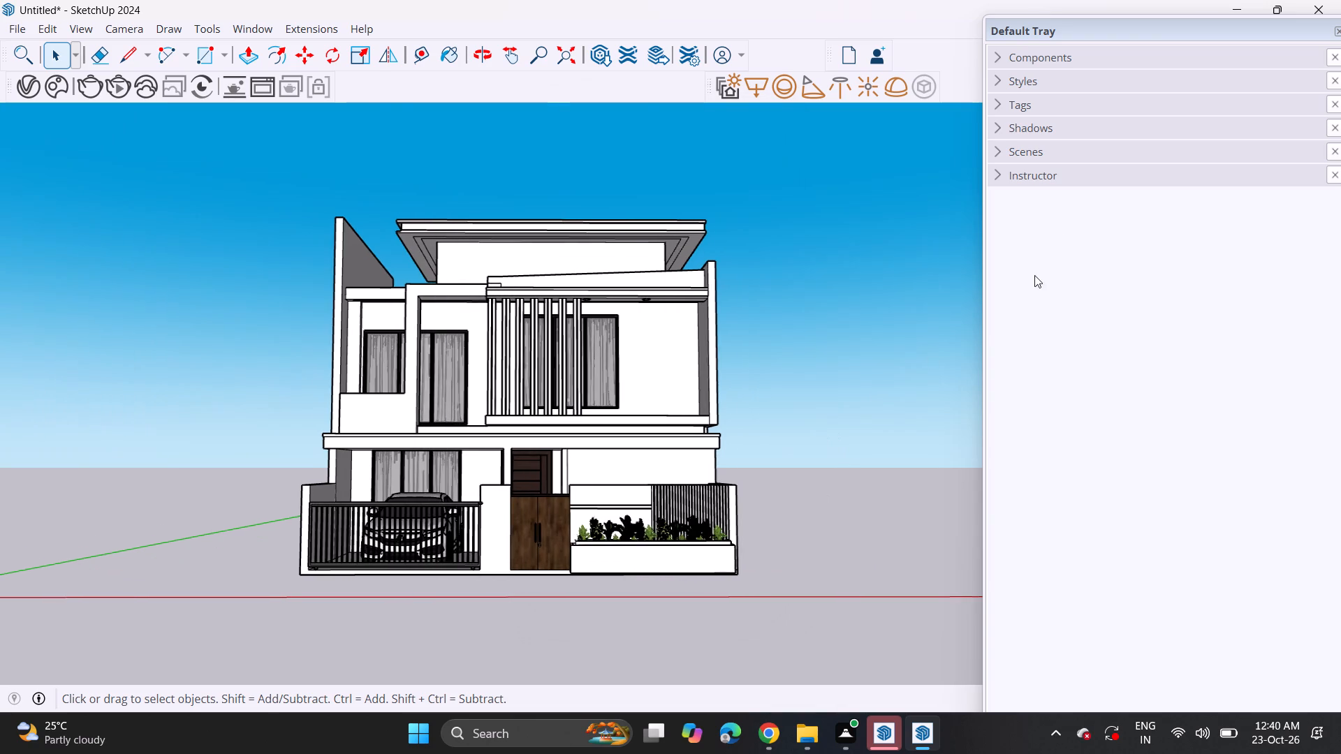
Close the Default Tray, keeping only the new materials tray open.
left_click_drag(1050, 31, 668, 98)
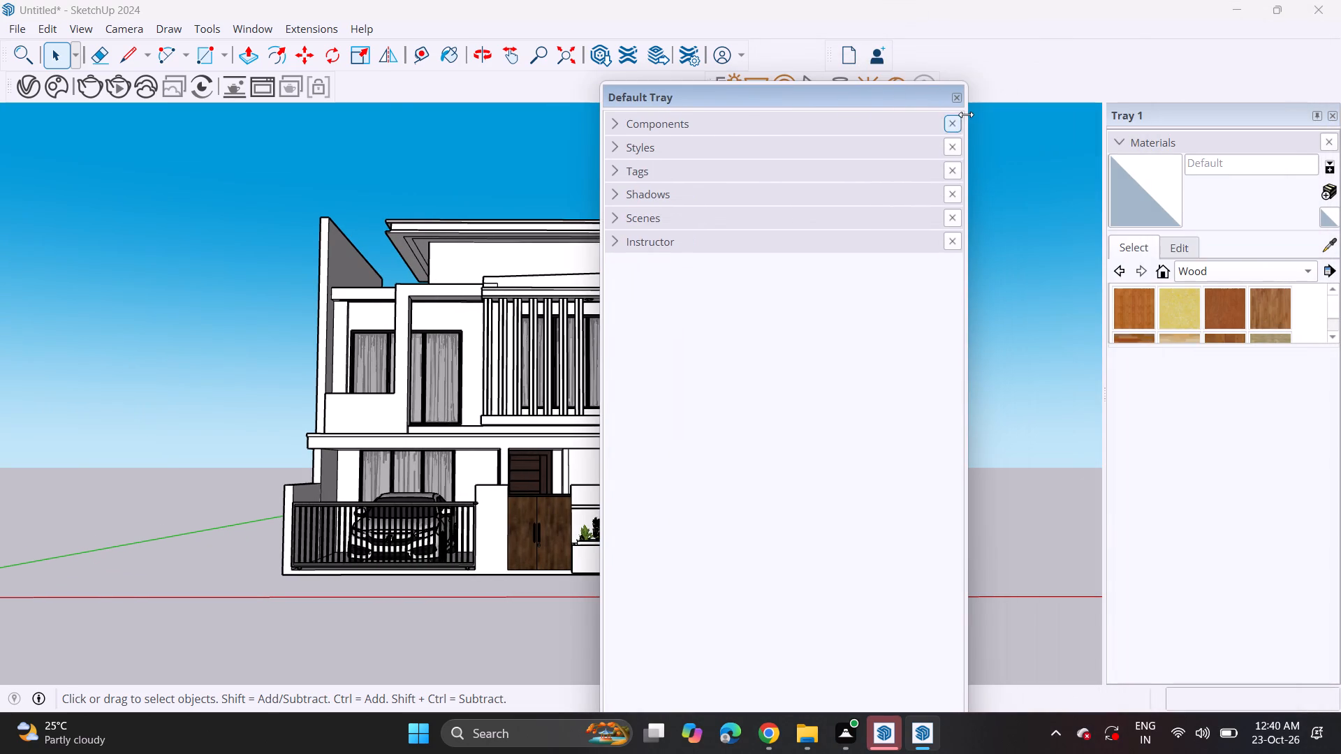
left_click(960, 101)
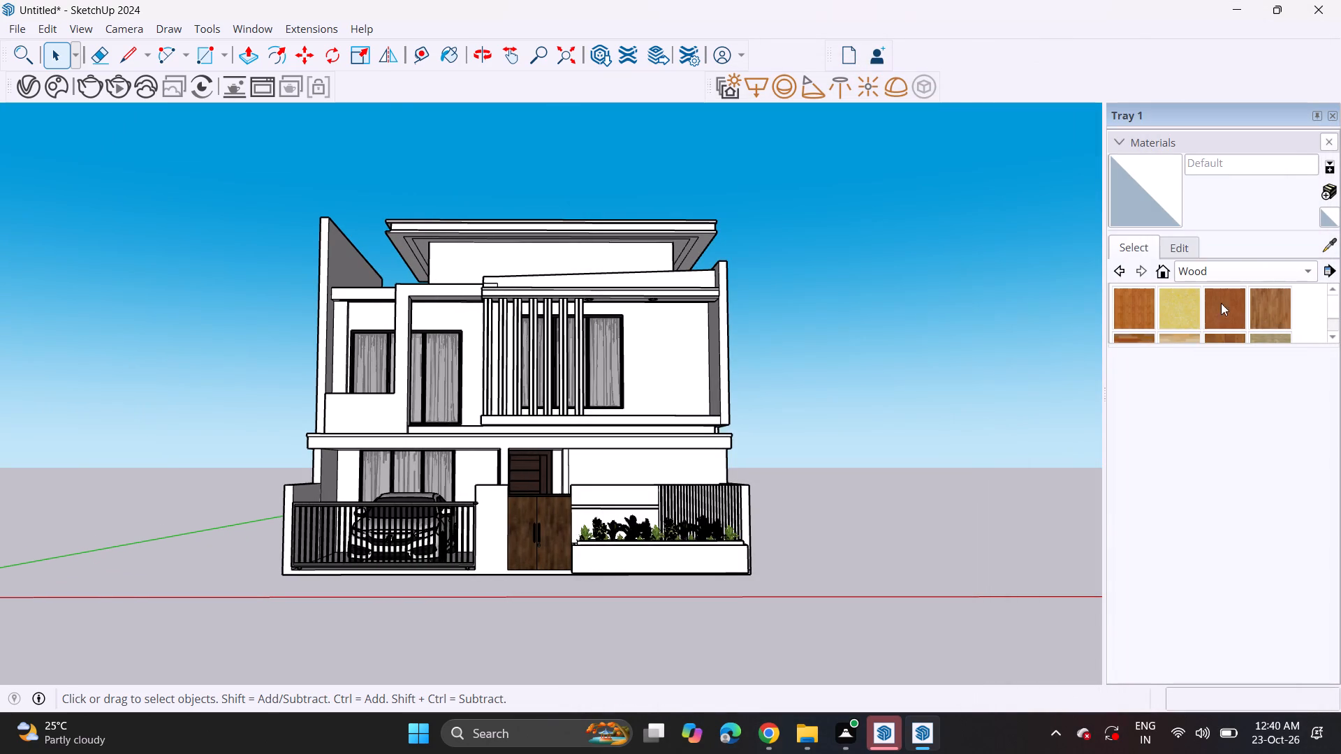
Pick Wood Veneer 01 from the Wood materials and paint the outer band of the roof overhang's underside.
scroll(1233, 311, "down", 5)
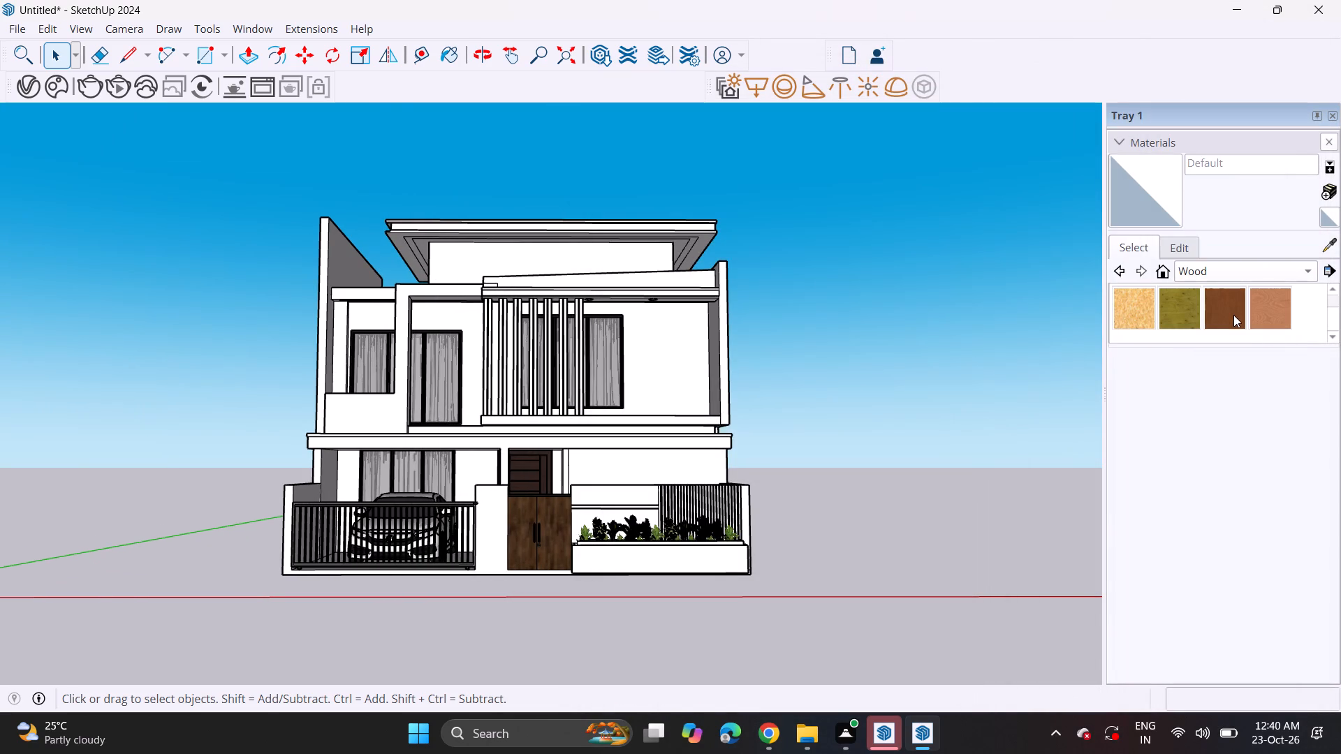
left_click(1231, 320)
scroll(470, 253, "up", 5)
scroll(379, 258, "up", 5)
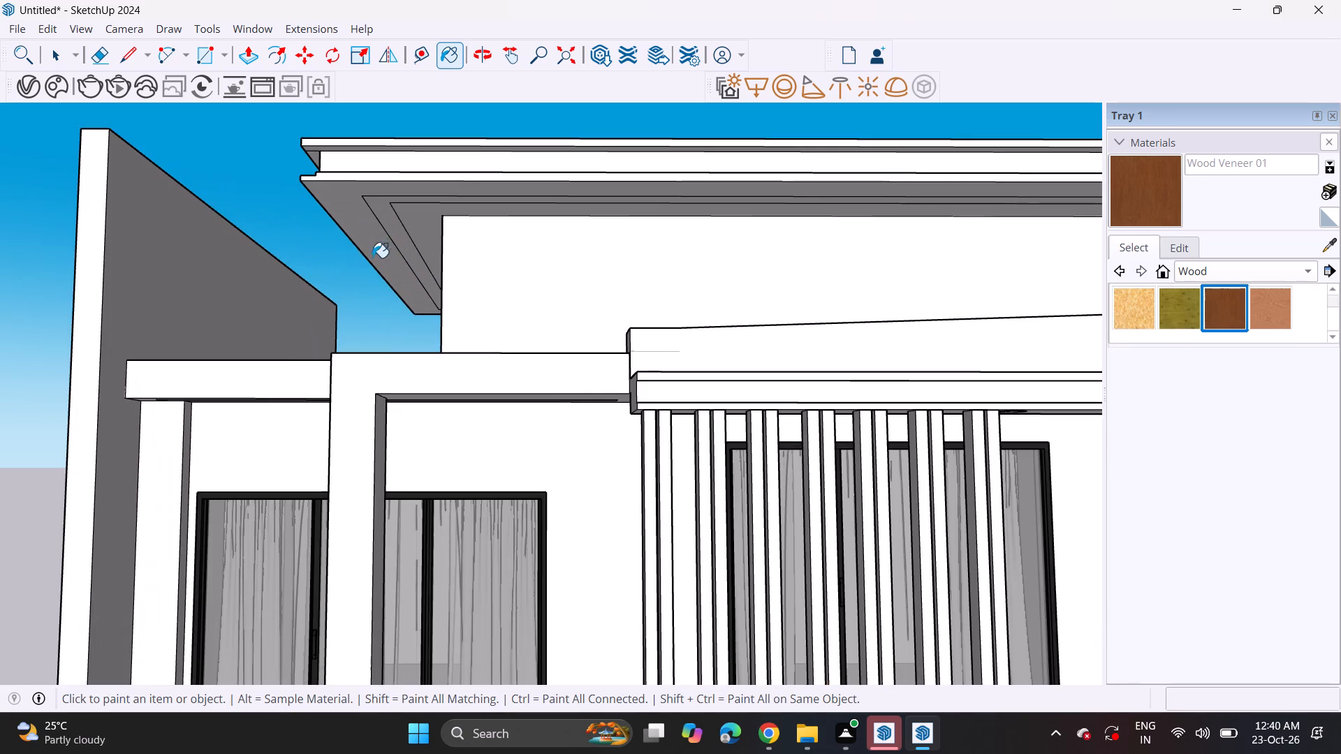
left_click(362, 235)
Paint all seven vertical double fins in front of the upper-floor window with Wood Veneer 01.
scroll(415, 234, "down", 6)
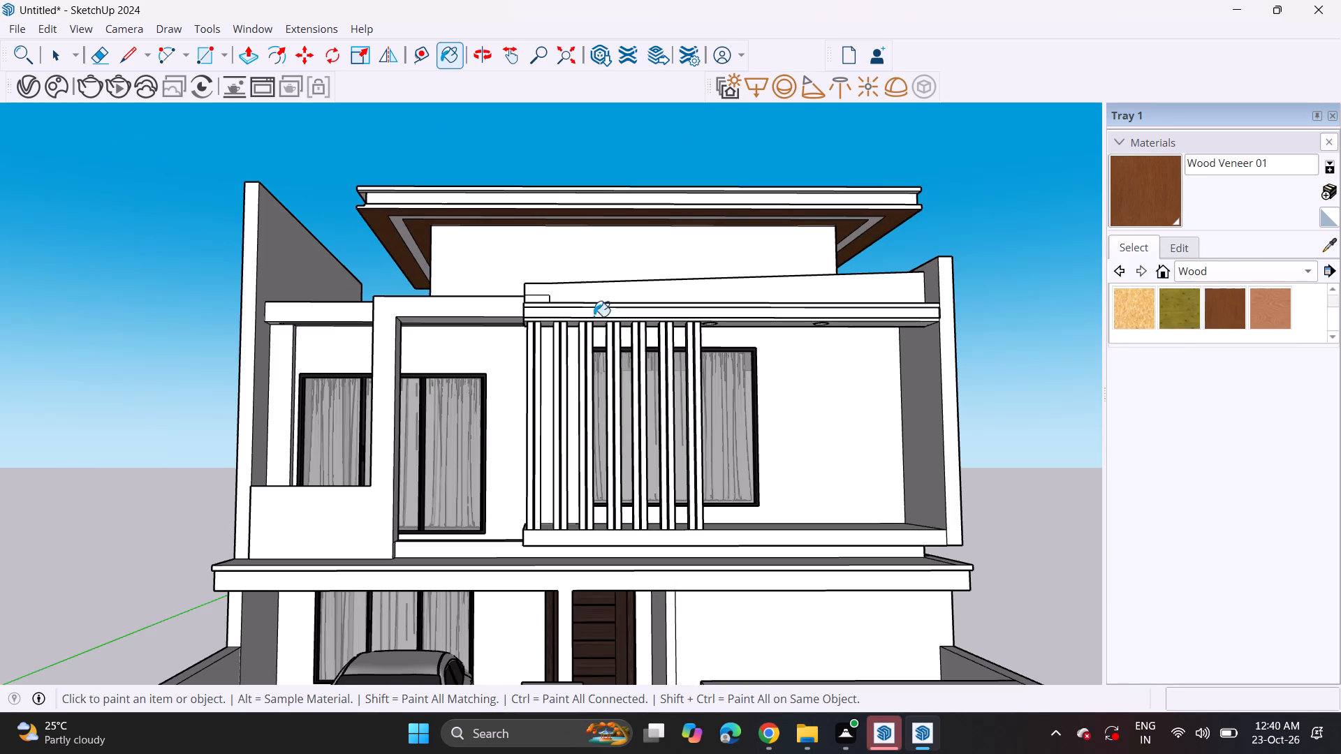
middle_click_drag(685, 401, 703, 316)
scroll(608, 393, "up", 3)
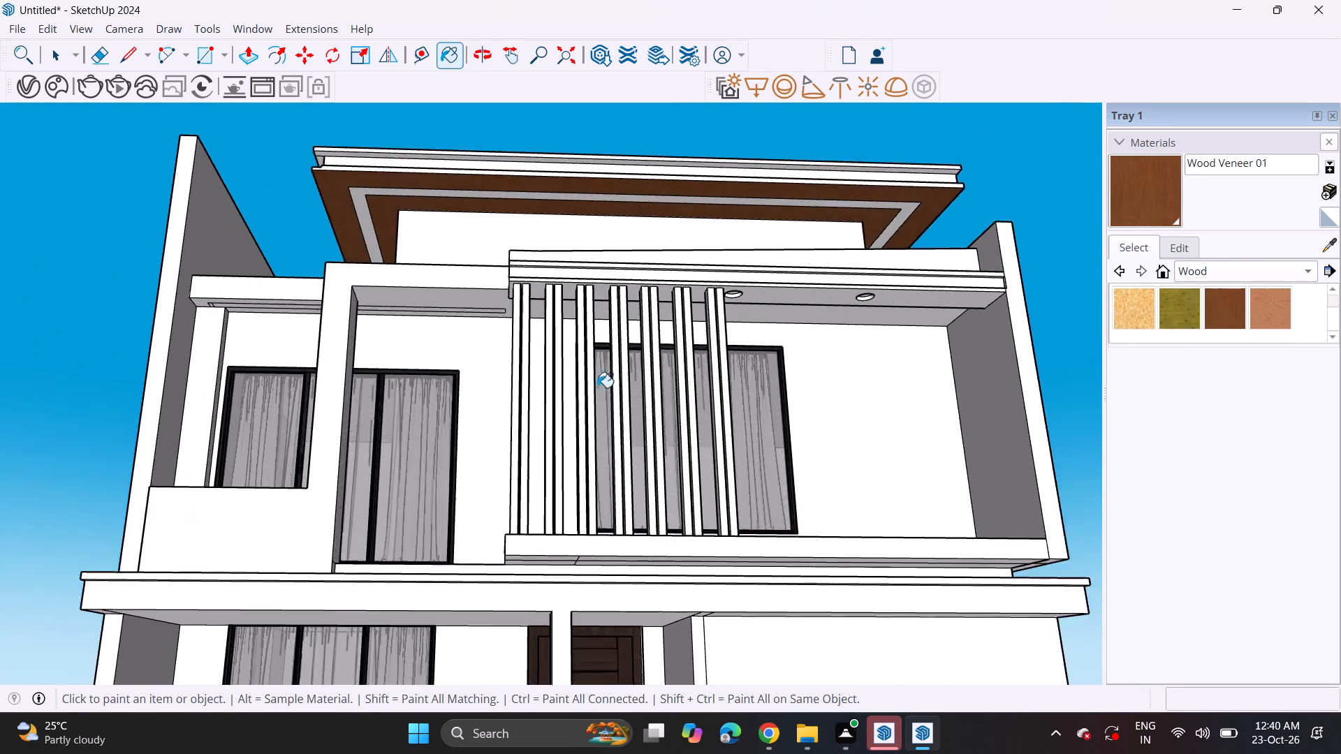
scroll(597, 387, "up", 2)
left_click(487, 348)
left_click(496, 345)
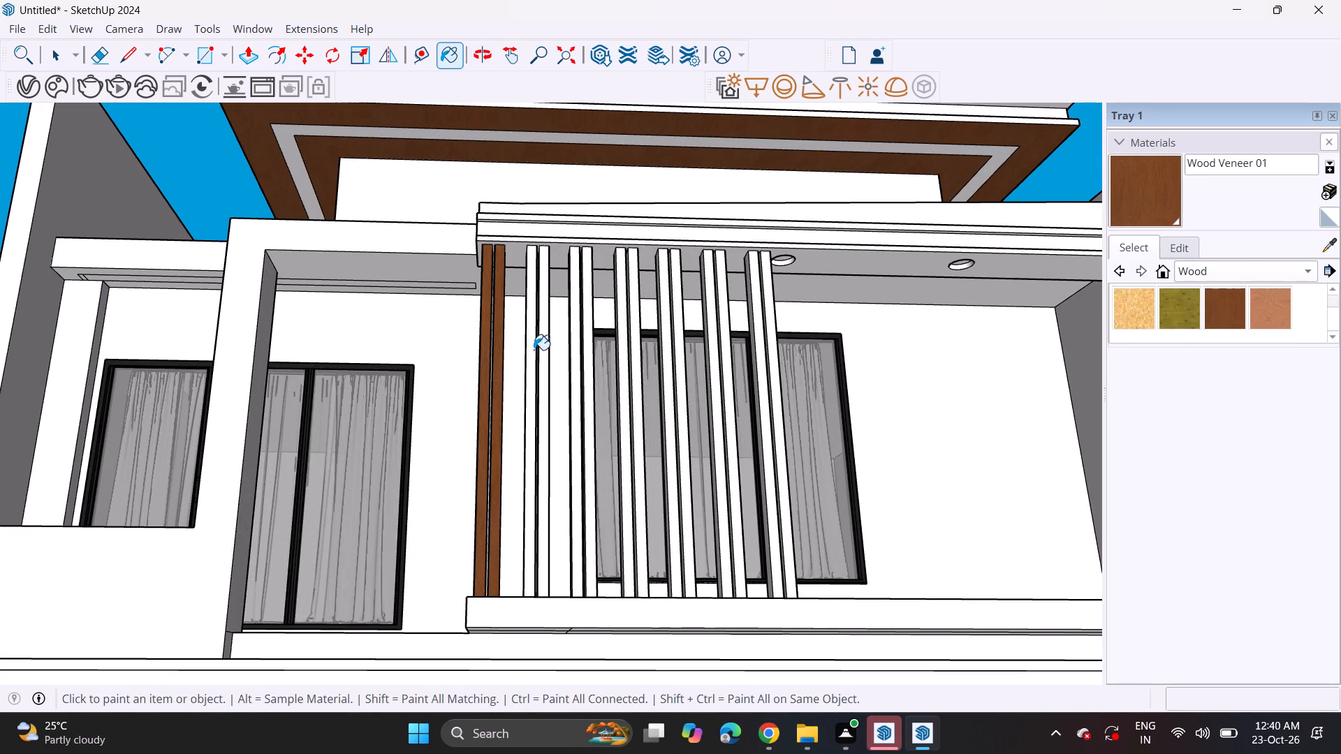
left_click(533, 345)
left_click(541, 346)
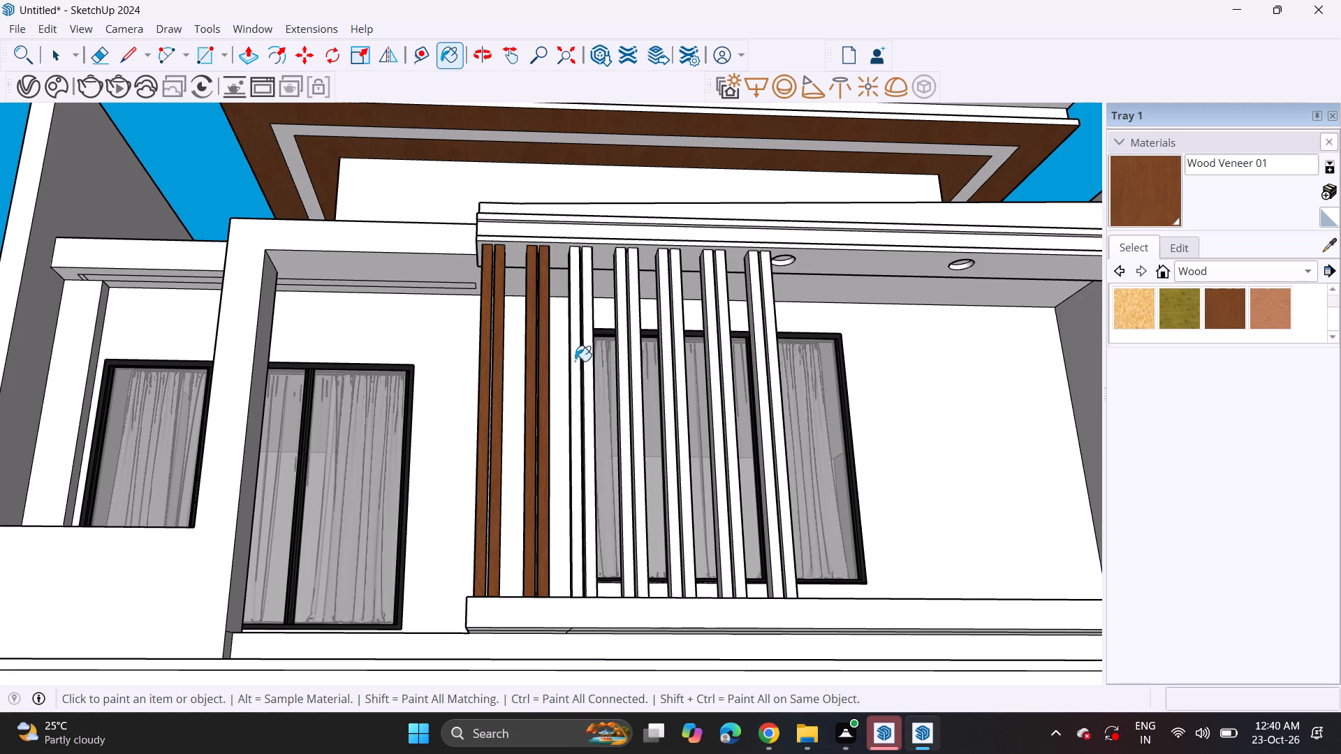
left_click(576, 361)
left_click(586, 362)
left_click(626, 387)
double_click(633, 387)
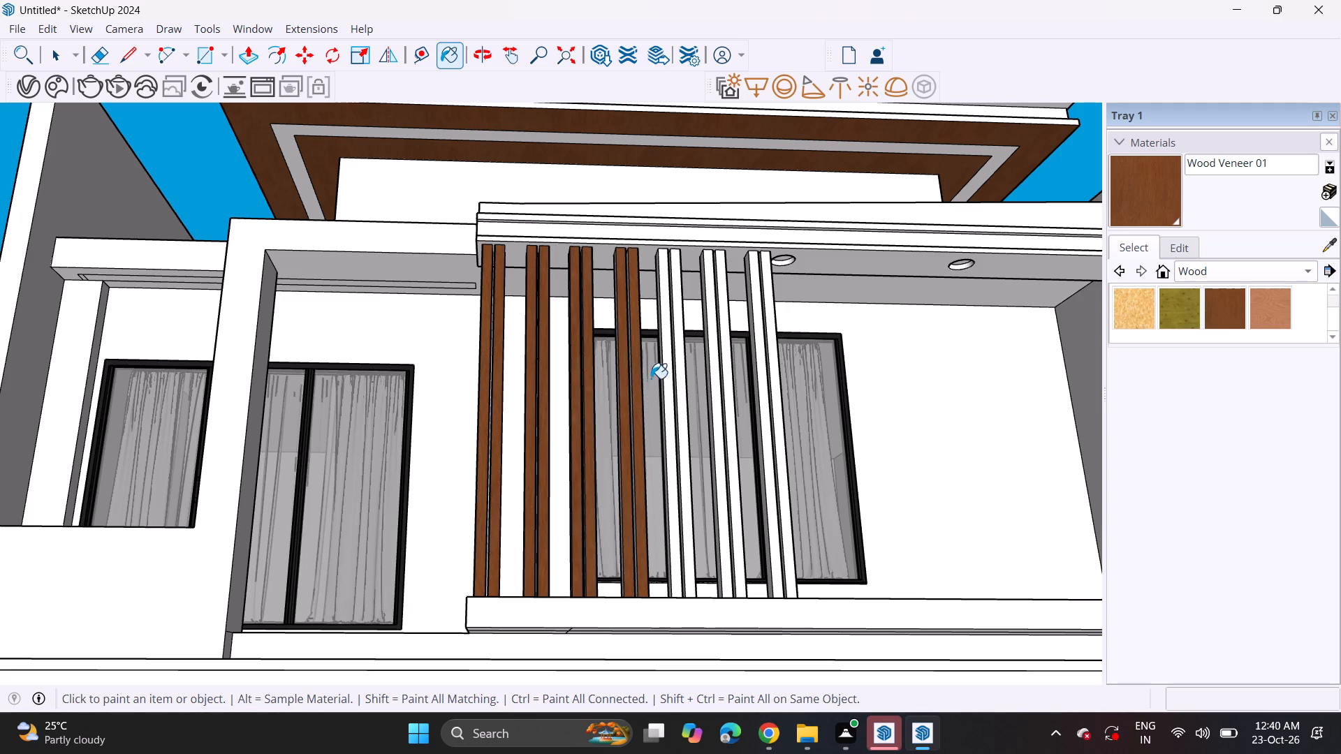
left_click(671, 380)
left_click(677, 379)
left_click(679, 374)
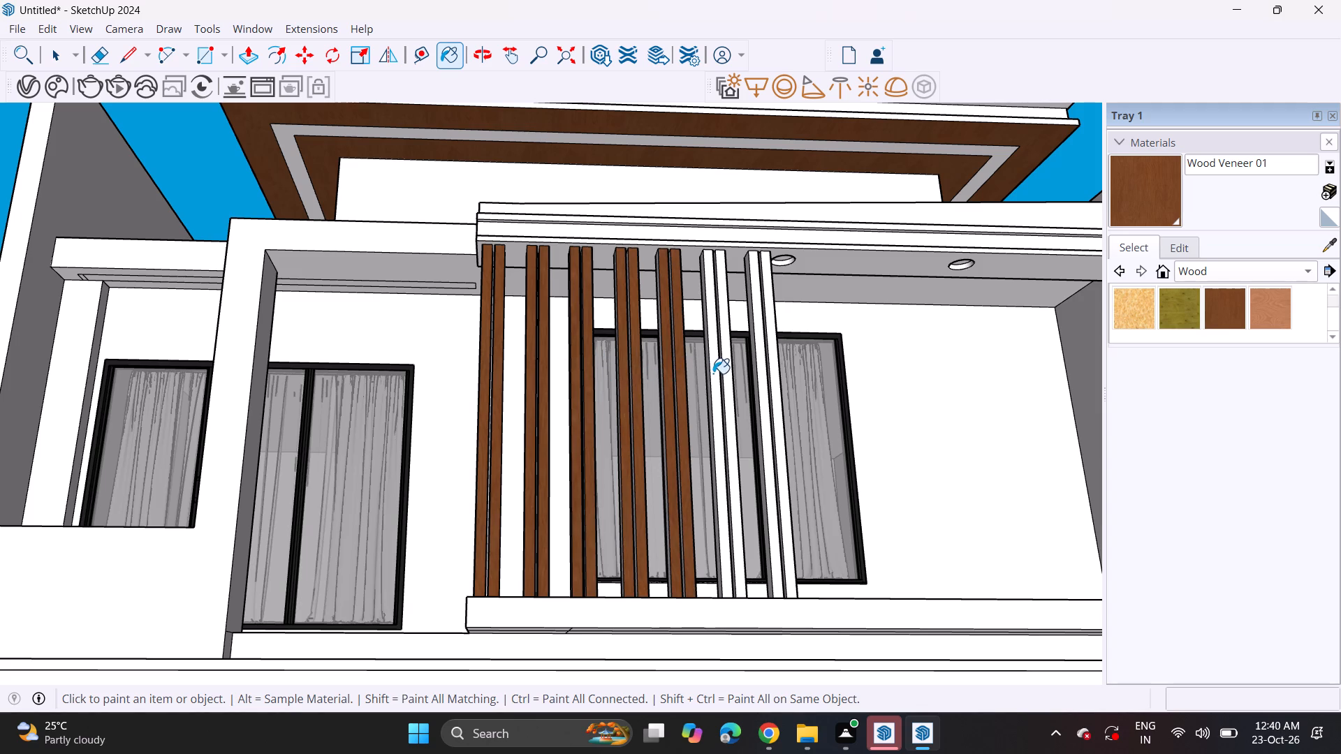
left_click(715, 374)
left_click(728, 376)
left_click(759, 371)
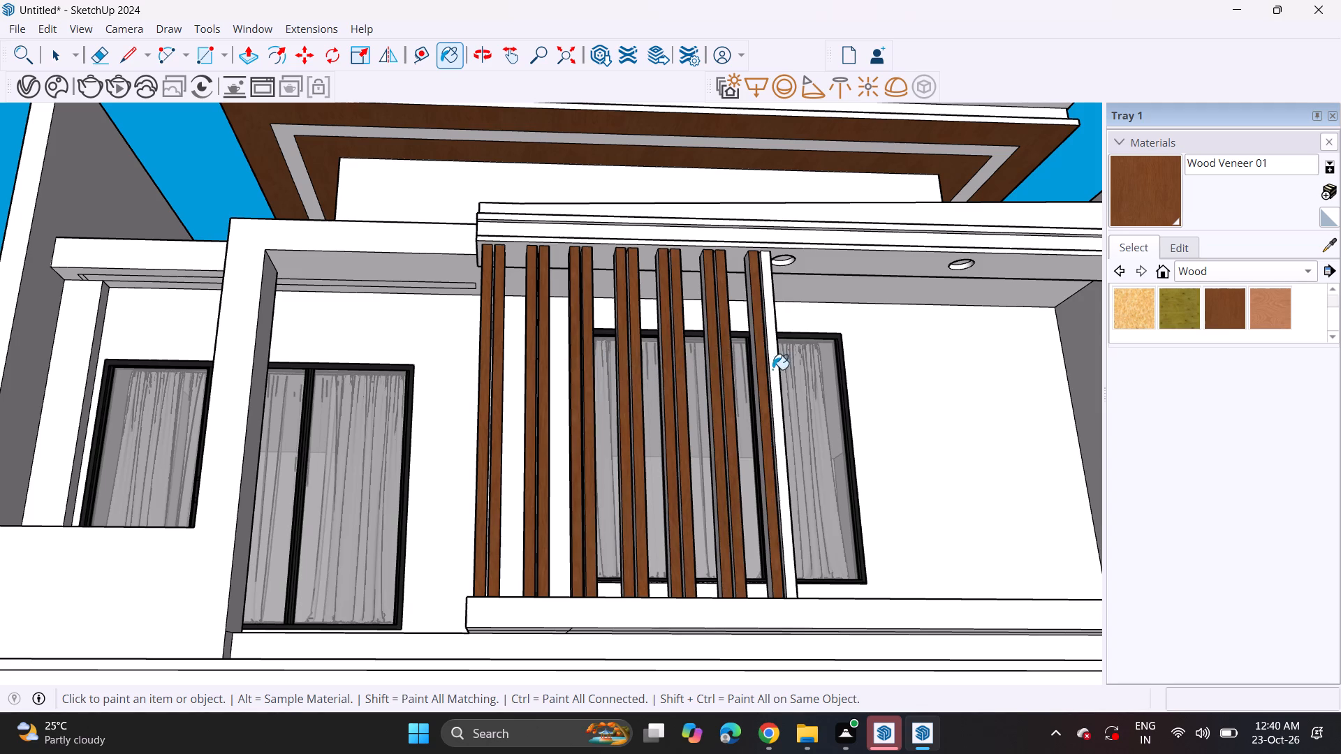
left_click(773, 369)
Paint the boundary-wall slats behind the planter with Wood Veneer 01, working outward from the slat nearest the gate.
scroll(746, 348, "down", 8)
middle_click_drag(740, 343, 681, 431)
scroll(636, 450, "down", 2)
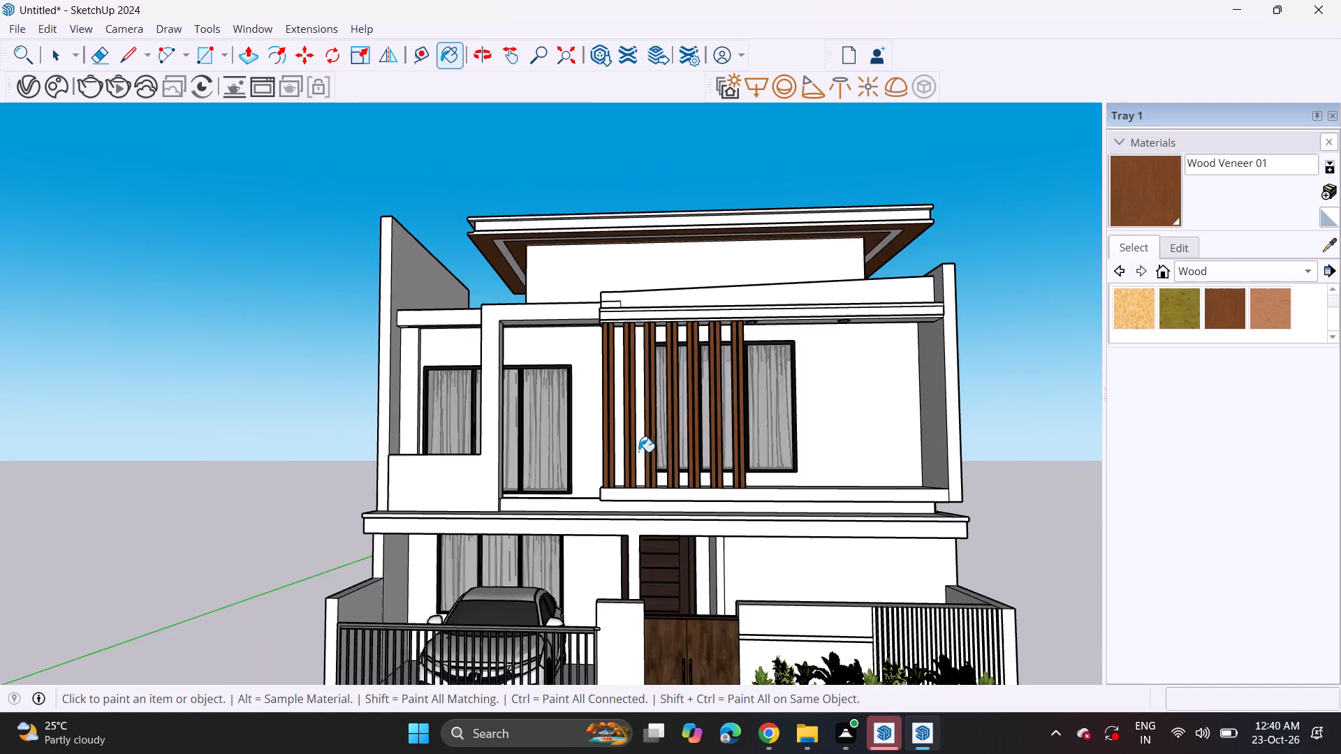
middle_click_drag(668, 474, 667, 410)
scroll(664, 406, "down", 3)
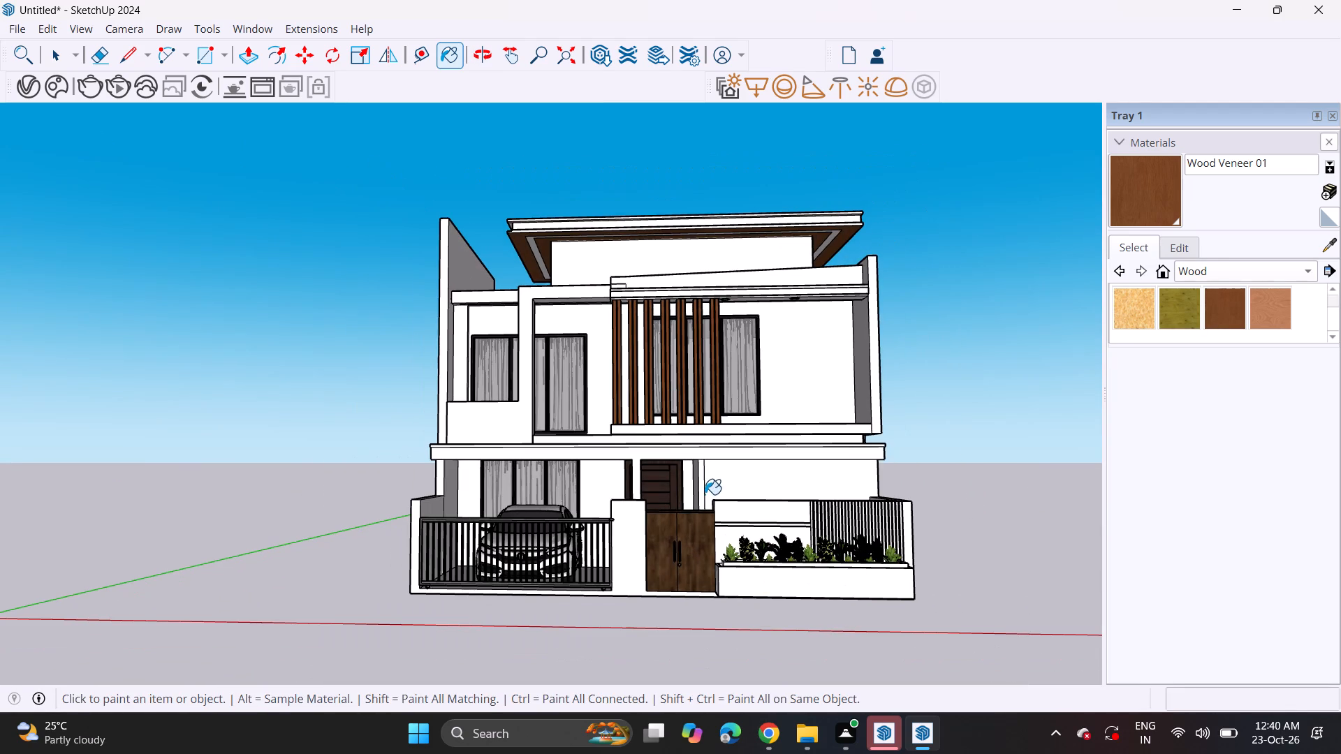
scroll(874, 546, "up", 20)
scroll(766, 479, "up", 7)
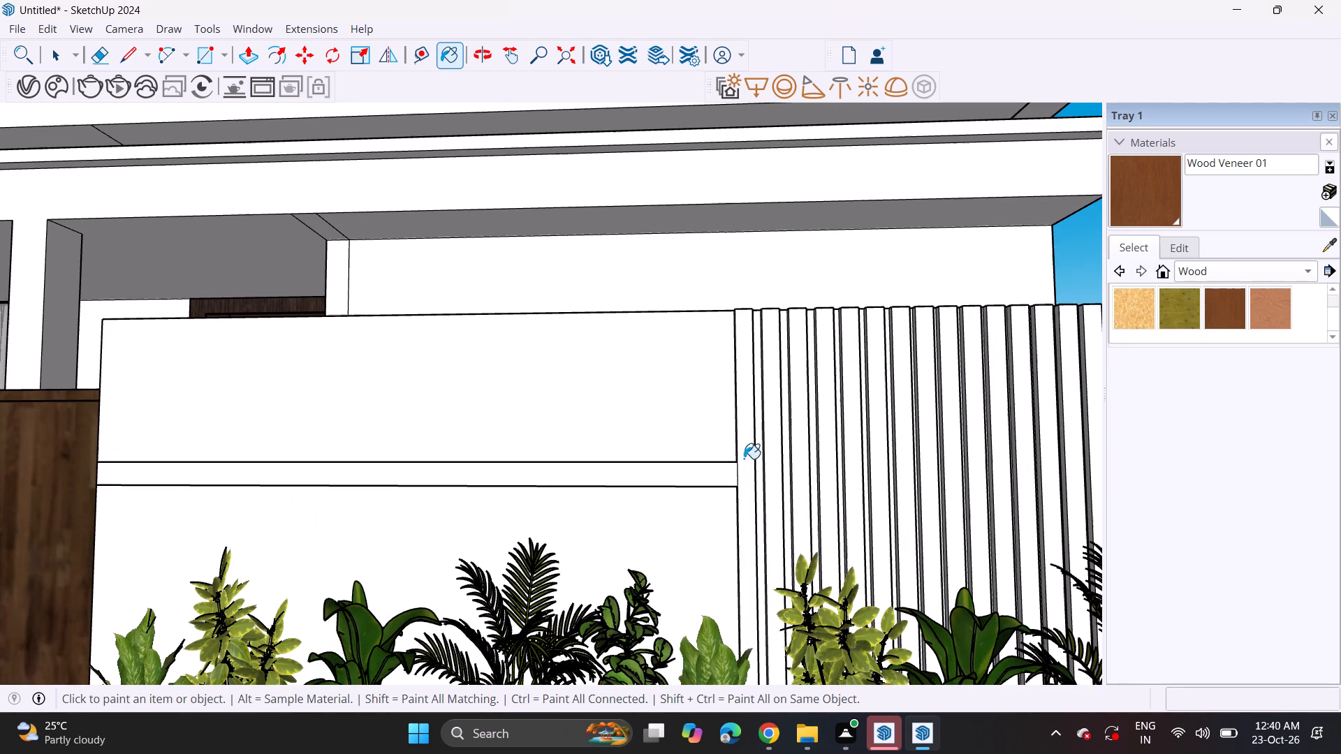
left_click(747, 450)
left_click(766, 451)
left_click(800, 448)
left_click(819, 454)
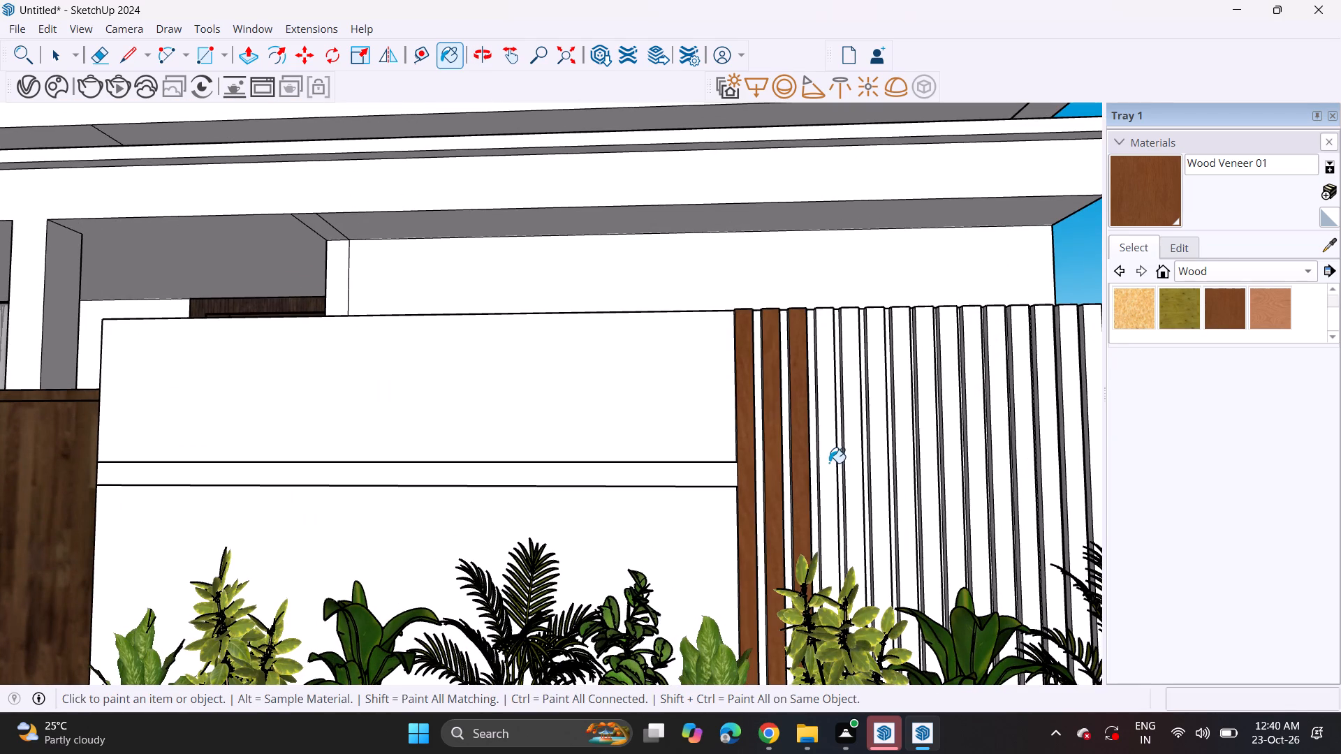
left_click(829, 463)
left_click(855, 457)
left_click(874, 459)
left_click(905, 455)
left_click(918, 455)
left_click(934, 456)
left_click(944, 455)
left_click(958, 455)
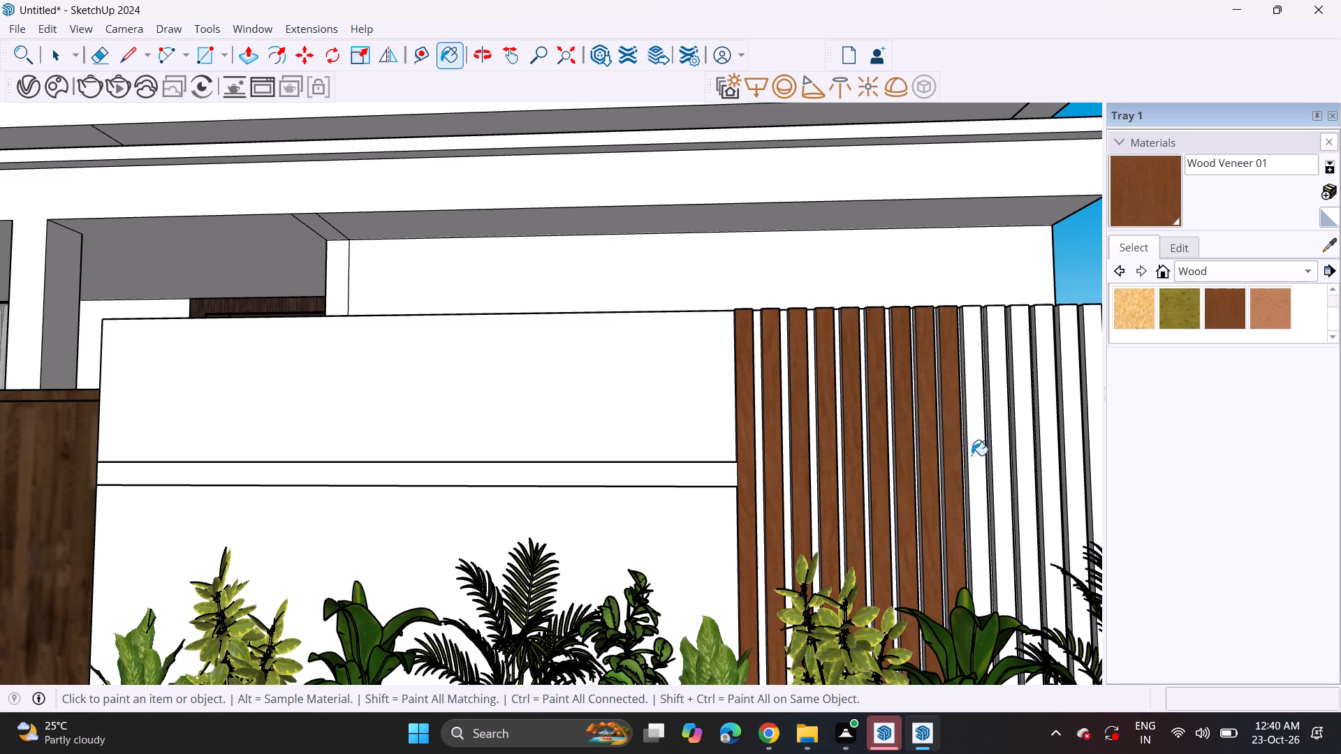
left_click_drag(972, 455, 978, 455)
left_click(986, 455)
left_click(1001, 453)
left_click(1013, 454)
left_click_drag(1028, 454, 1034, 454)
left_click(1048, 450)
Paint the remaining boundary-wall slats, including the skipped one, with Wood Veneer 01 up to the wall's outer end.
middle_click_drag(1015, 462, 724, 469, "shift")
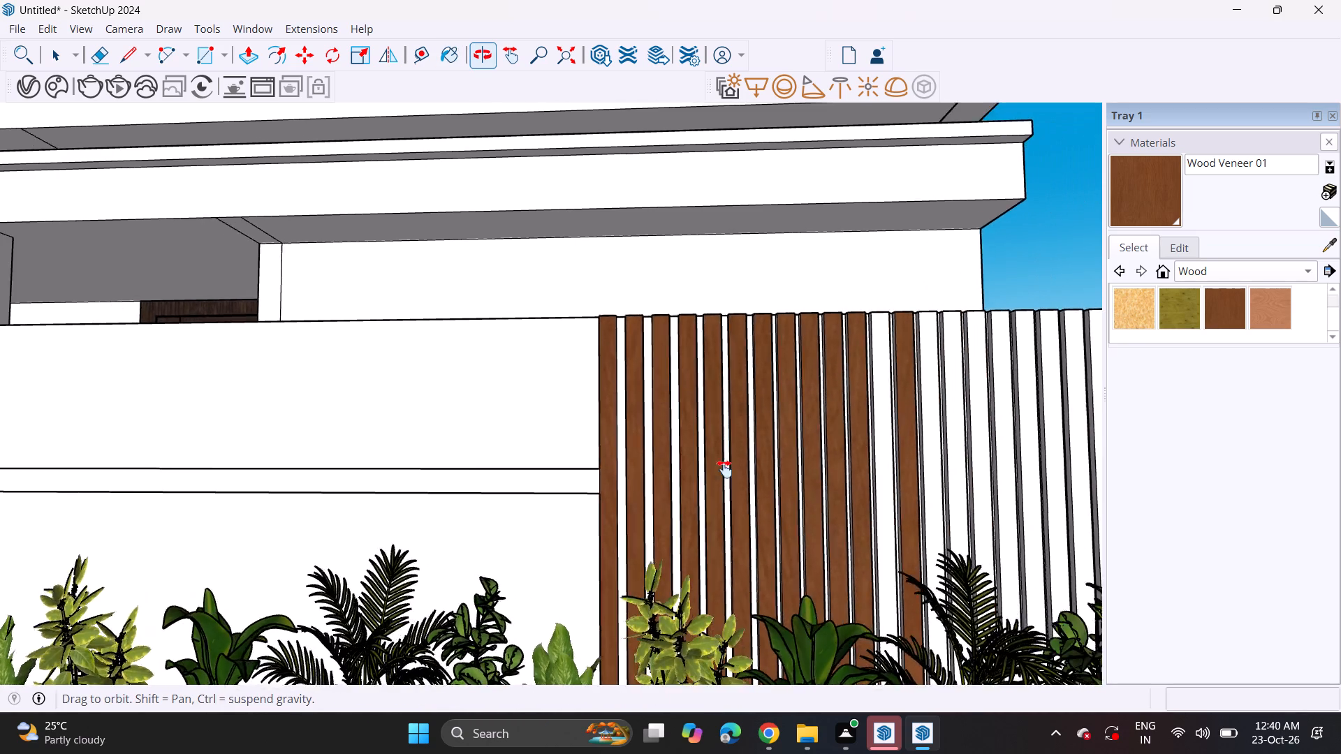
middle_click_drag(724, 469, 424, 474, "shift")
left_click(439, 462)
left_click(478, 468)
left_click(521, 478)
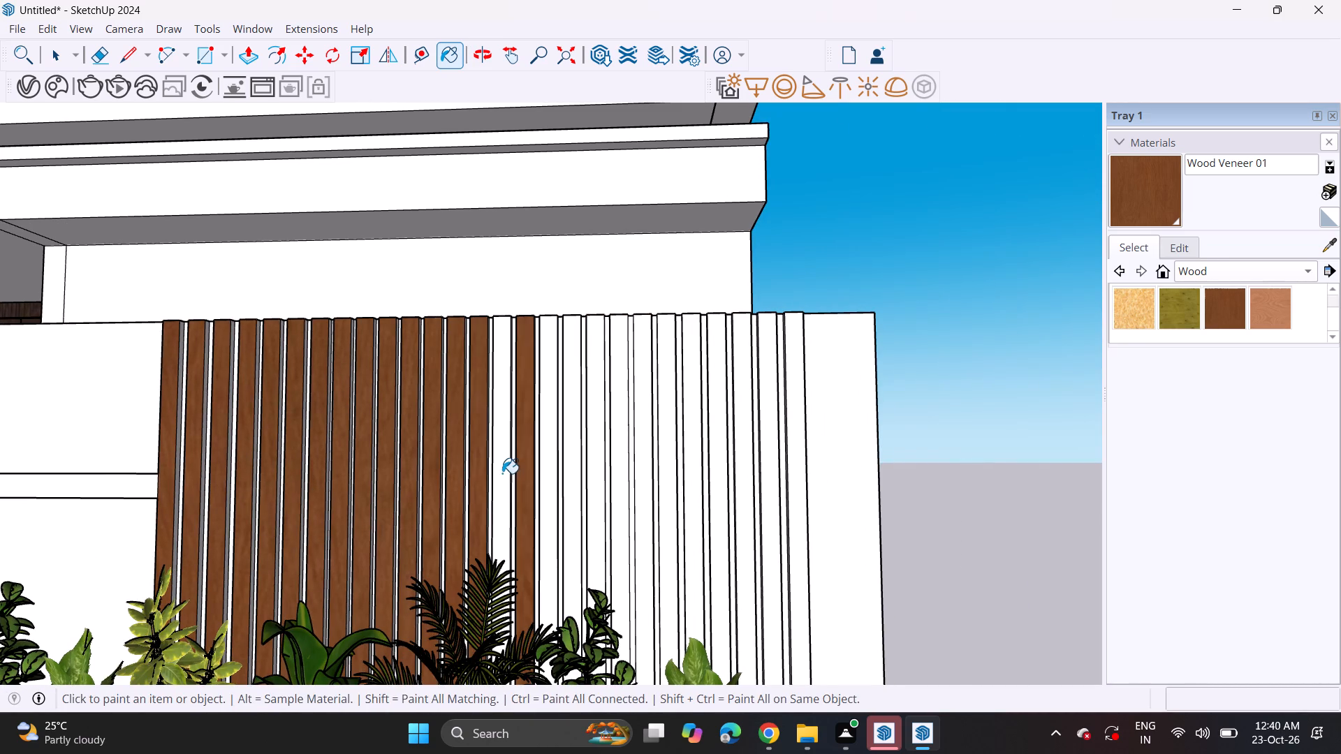
left_click(502, 473)
left_click(544, 478)
left_click_drag(565, 483, 571, 485)
left_click(582, 485)
left_click(598, 486)
left_click(614, 489)
left_click(628, 489)
left_click(643, 490)
left_click(661, 487)
left_click(677, 485)
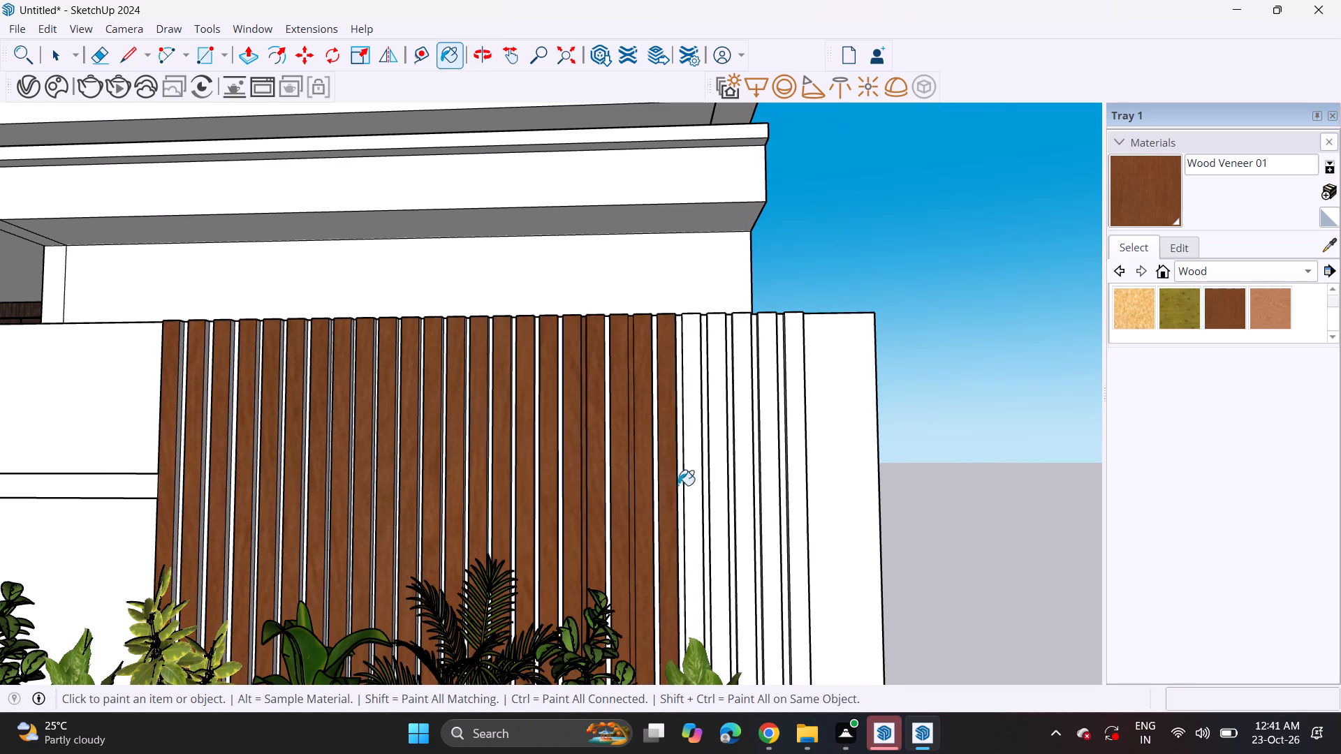
left_click(691, 485)
left_click(705, 485)
left_click(720, 481)
left_click(734, 479)
left_click(760, 474)
left_click(773, 473)
left_click(792, 476)
left_click(803, 476)
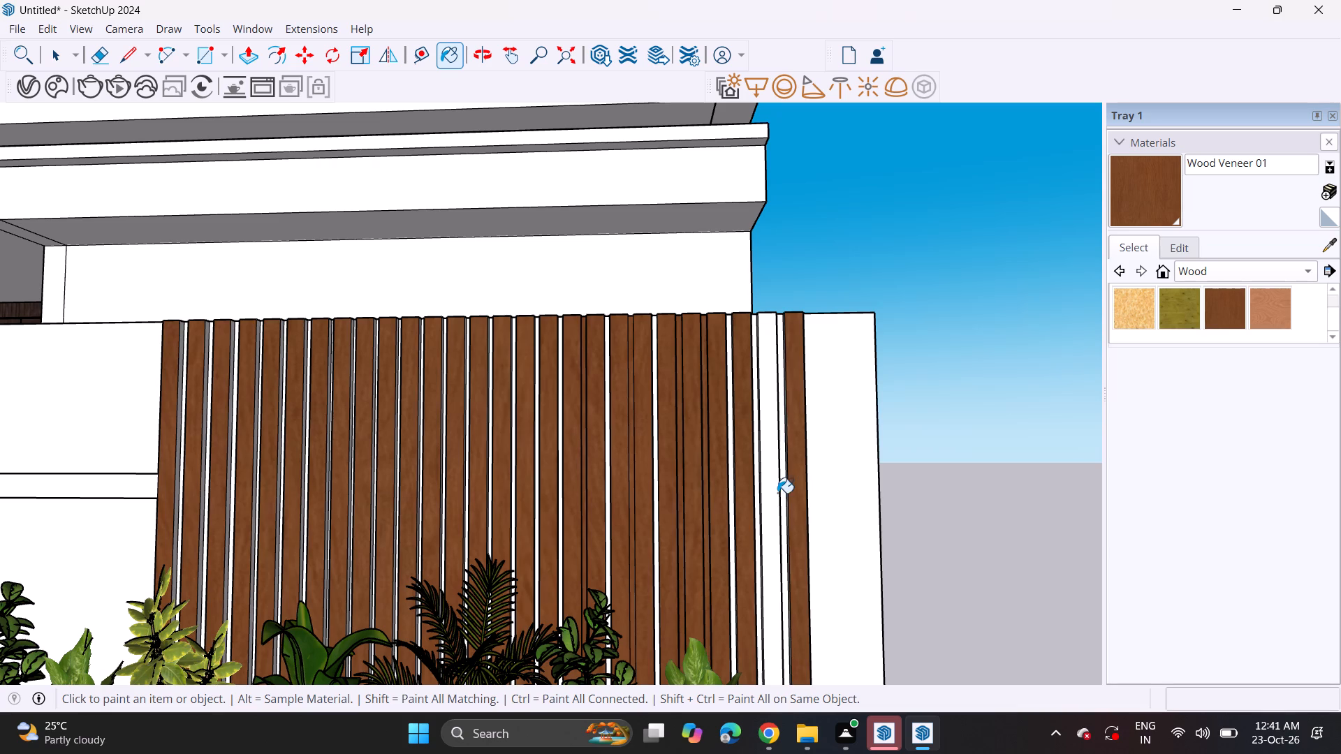
left_click(777, 493)
double_click(787, 498)
Paint the white gaps between the slats near the boundary wall's outer end with Wood Veneer 01.
scroll(783, 502, "up", 6)
left_click(782, 489)
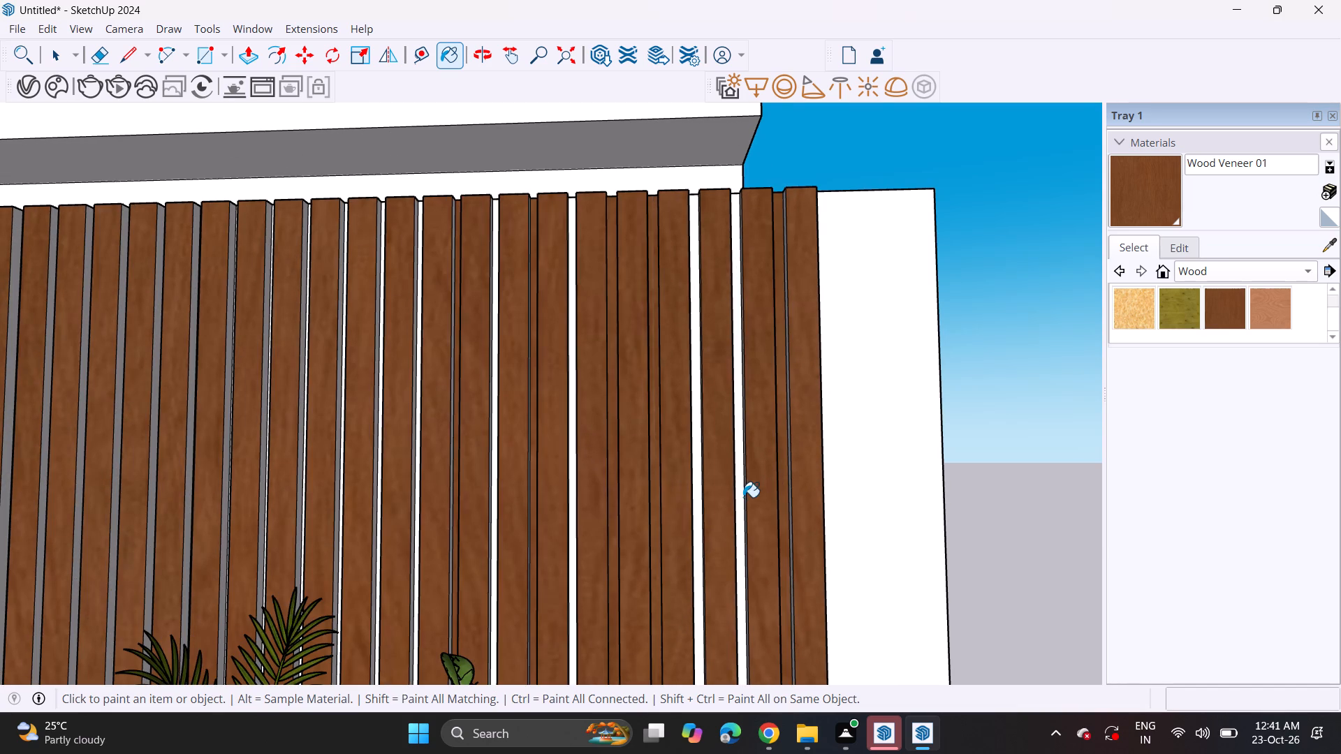
left_click(743, 497)
double_click(704, 508)
left_click(699, 510)
left_click(572, 532)
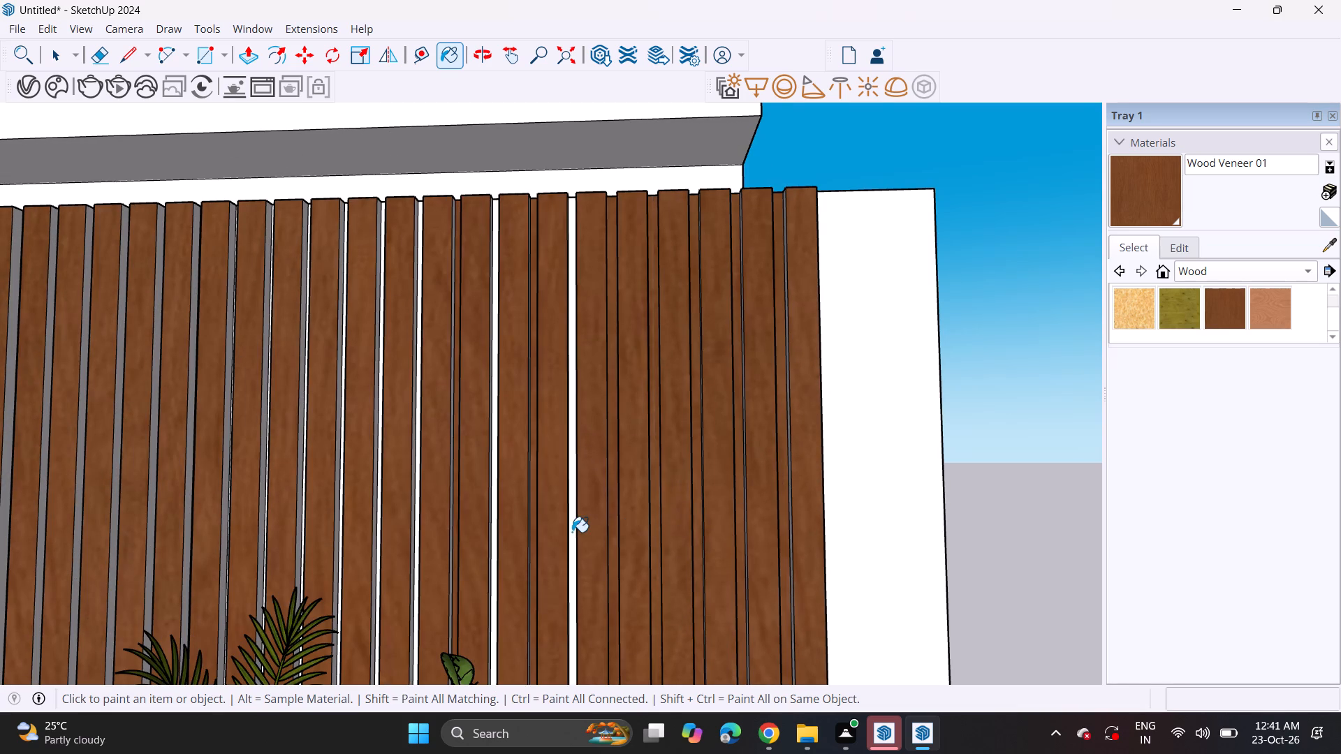
left_click(494, 554)
left_click(418, 574)
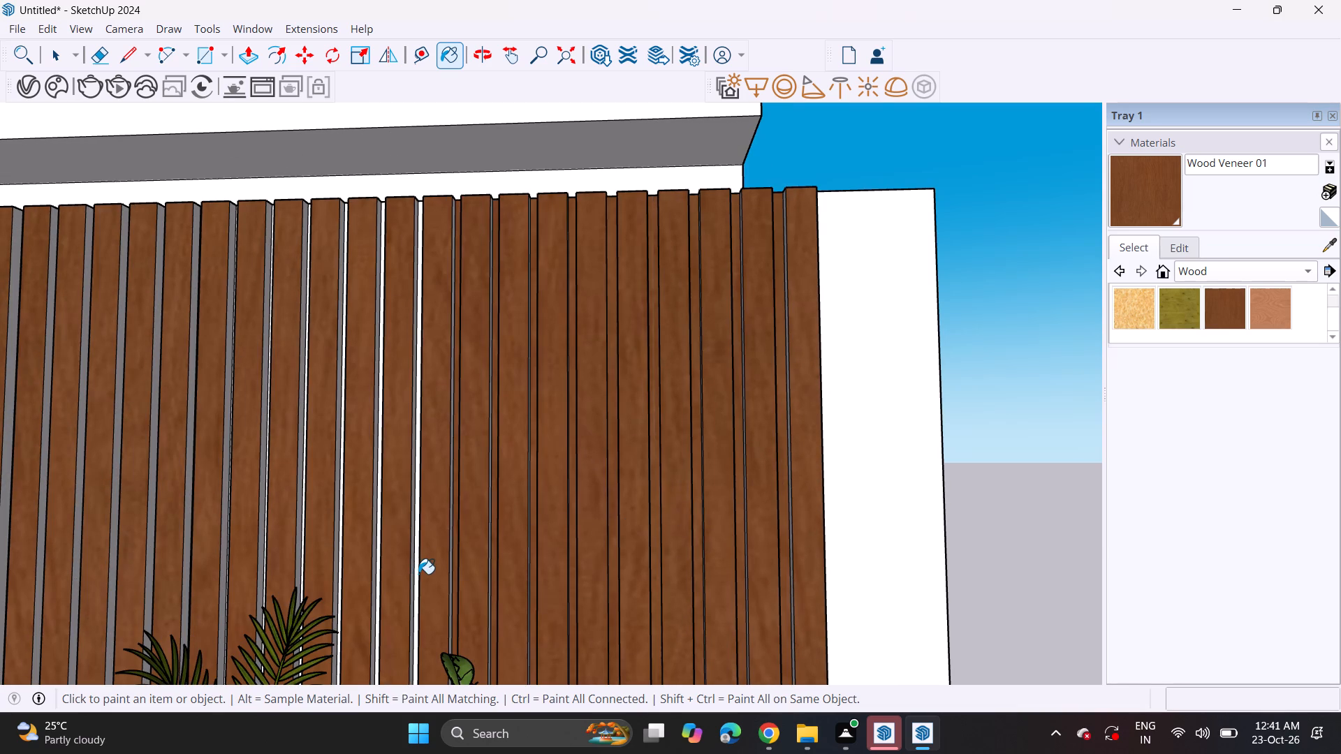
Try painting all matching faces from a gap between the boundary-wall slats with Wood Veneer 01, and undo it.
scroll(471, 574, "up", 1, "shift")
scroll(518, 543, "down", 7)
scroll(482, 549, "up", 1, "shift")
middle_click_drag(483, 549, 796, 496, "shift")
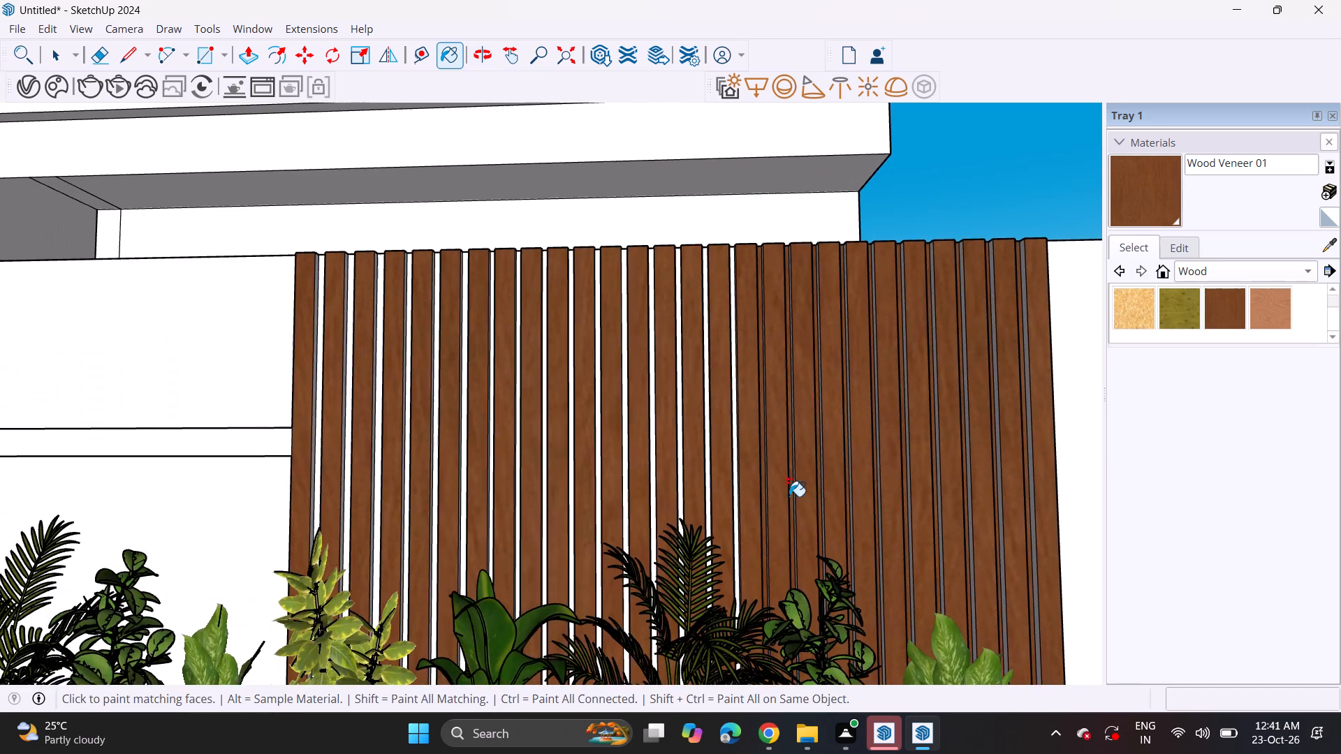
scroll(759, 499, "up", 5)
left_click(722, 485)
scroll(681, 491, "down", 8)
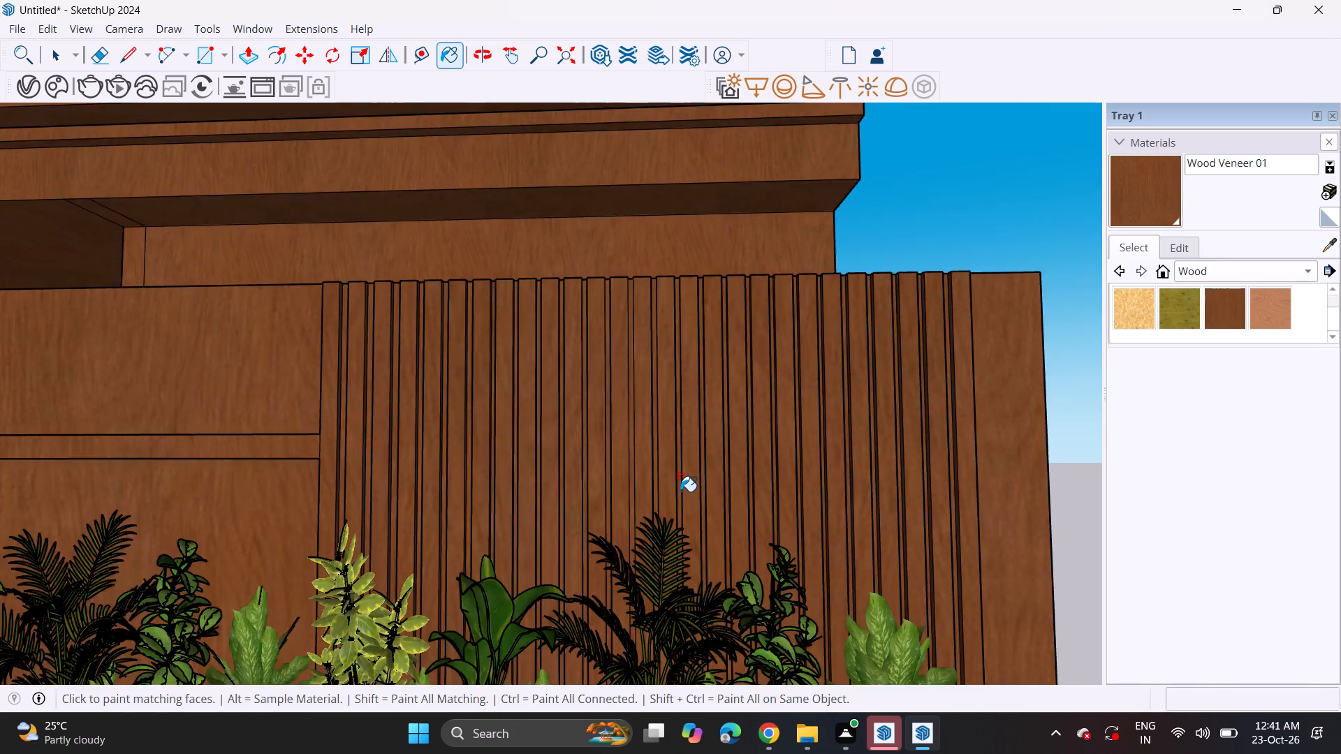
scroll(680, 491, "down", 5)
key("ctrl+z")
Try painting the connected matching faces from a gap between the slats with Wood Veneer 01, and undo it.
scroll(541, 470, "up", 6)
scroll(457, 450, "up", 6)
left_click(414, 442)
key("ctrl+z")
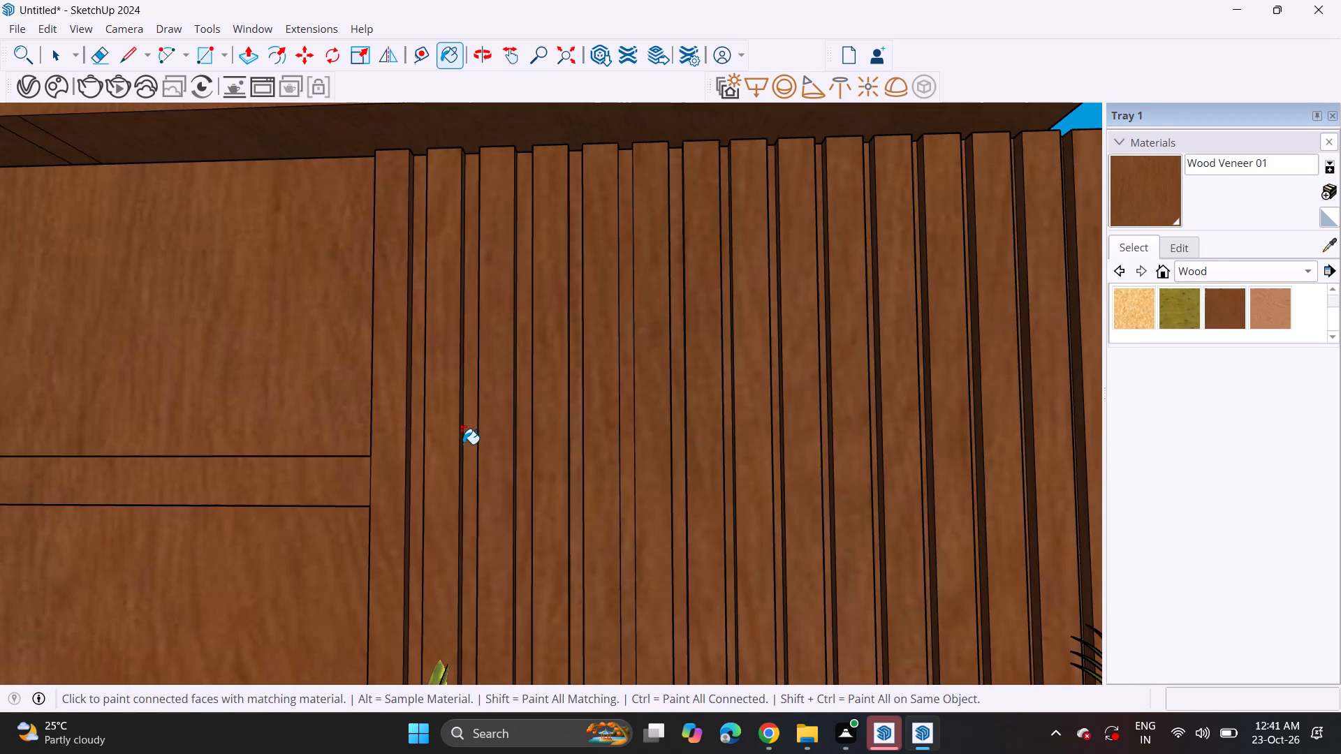
Draw edges beside the first slat with the Line tool, across the ledge's end and about 4 9/16" down to the slat's base.
scroll(463, 444, "down", 14)
middle_click_drag(433, 505, 669, 400)
scroll(667, 401, "up", 1, "shift")
middle_click_drag(676, 394, 731, 577)
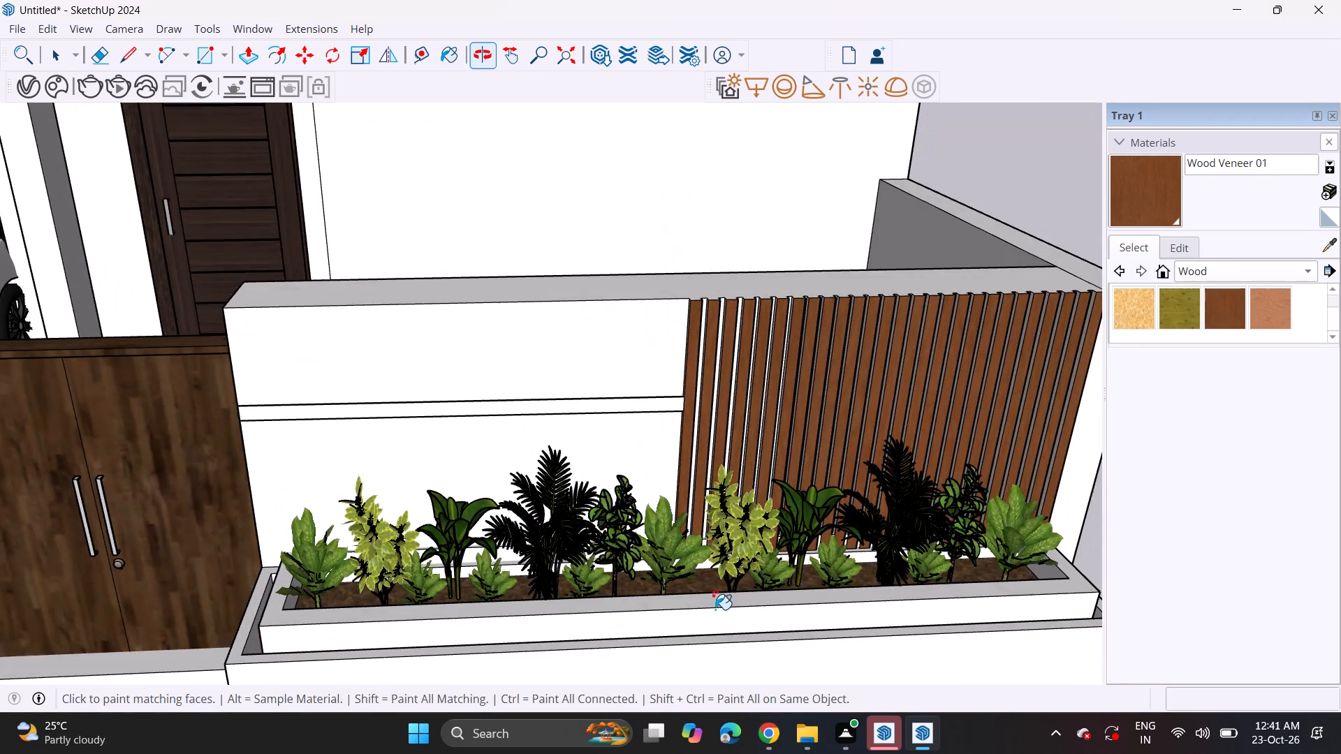
scroll(519, 546, "up", 1)
middle_click_drag(545, 545, 865, 635)
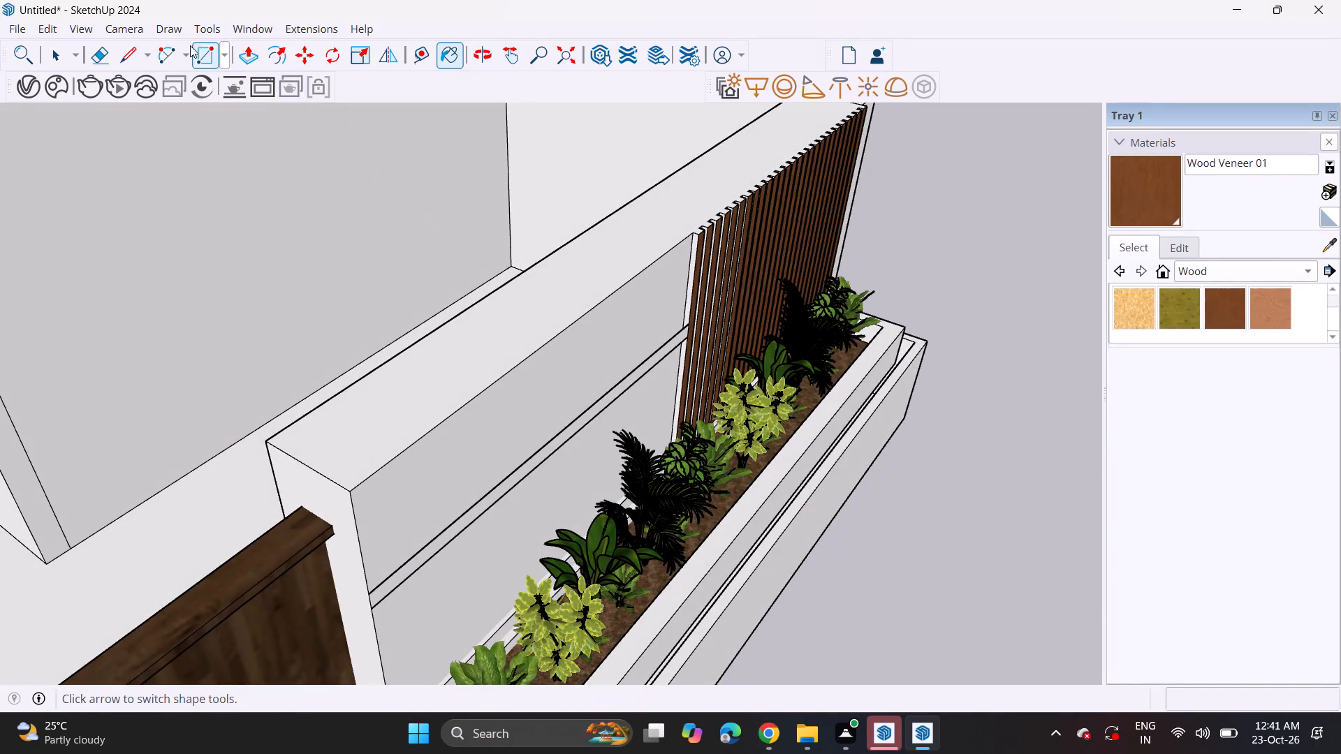
left_click(131, 51)
middle_click_drag(468, 285, 604, 348)
scroll(672, 385, "up", 9)
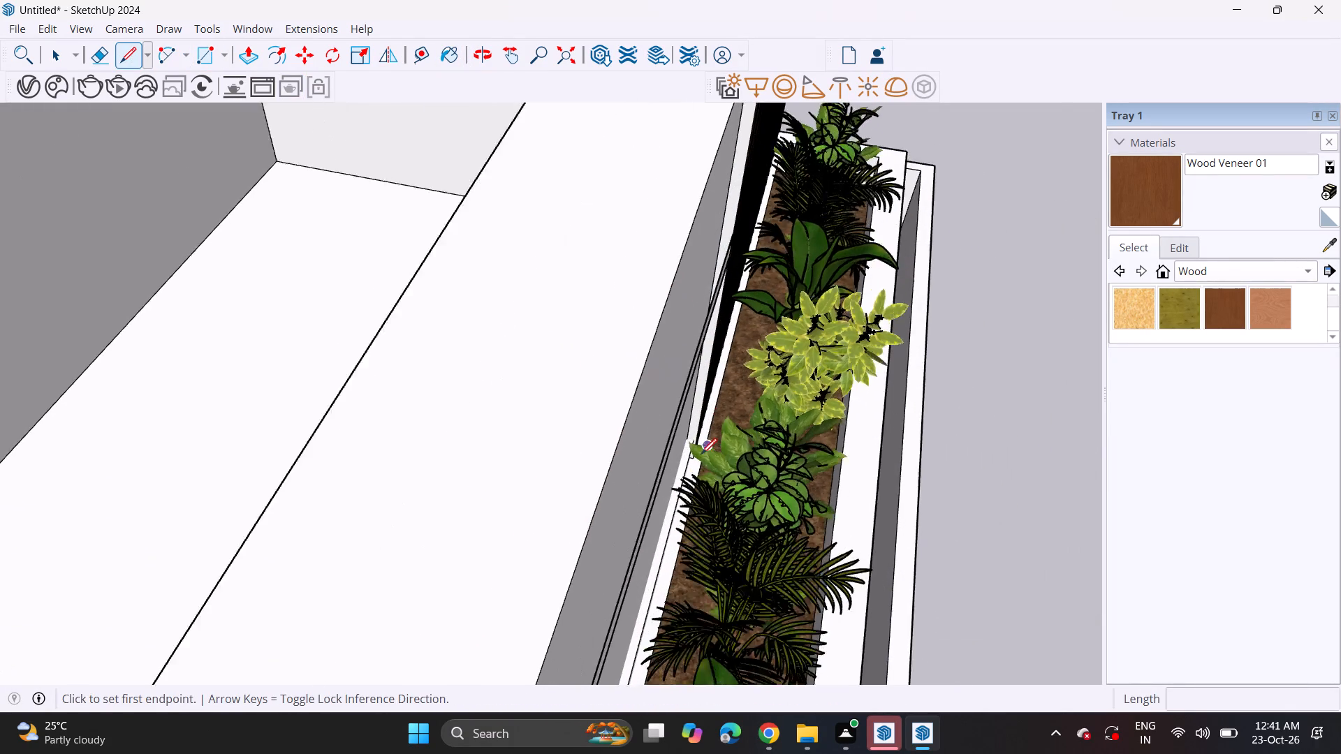
scroll(701, 454, "up", 7)
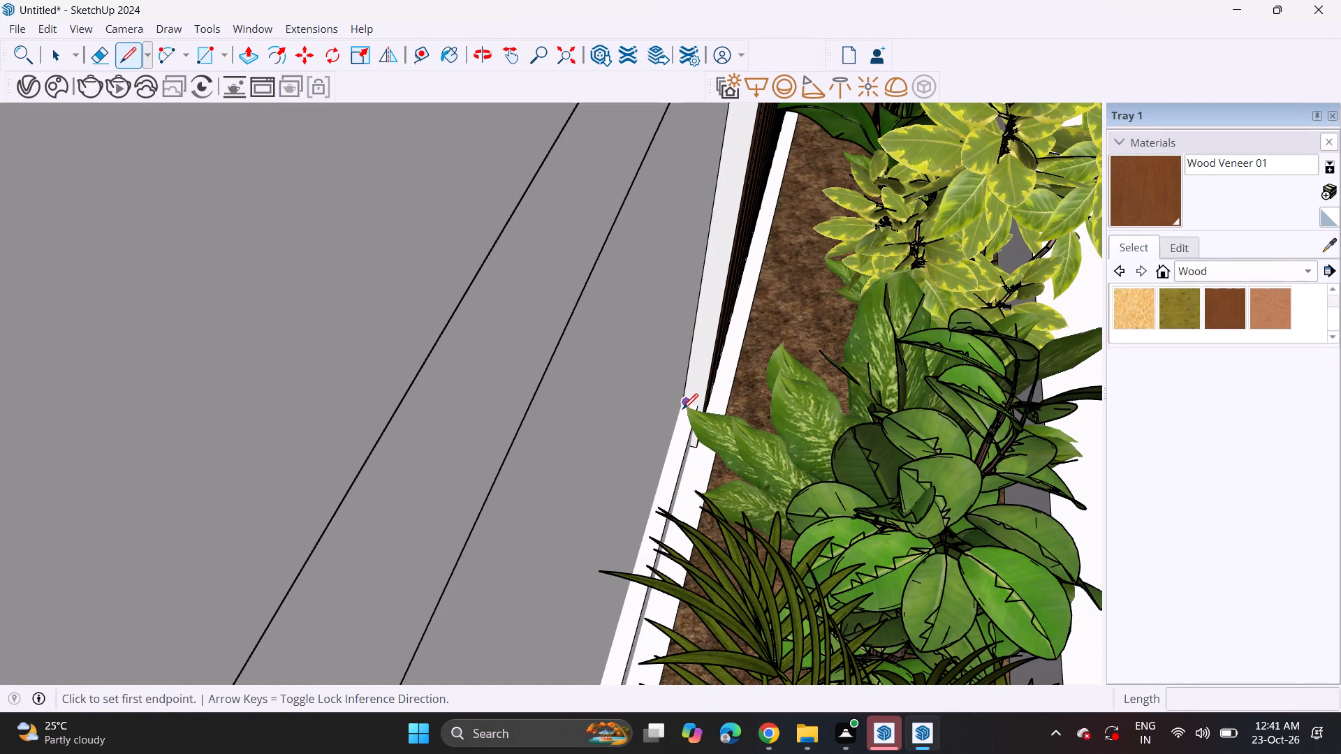
left_click(682, 400)
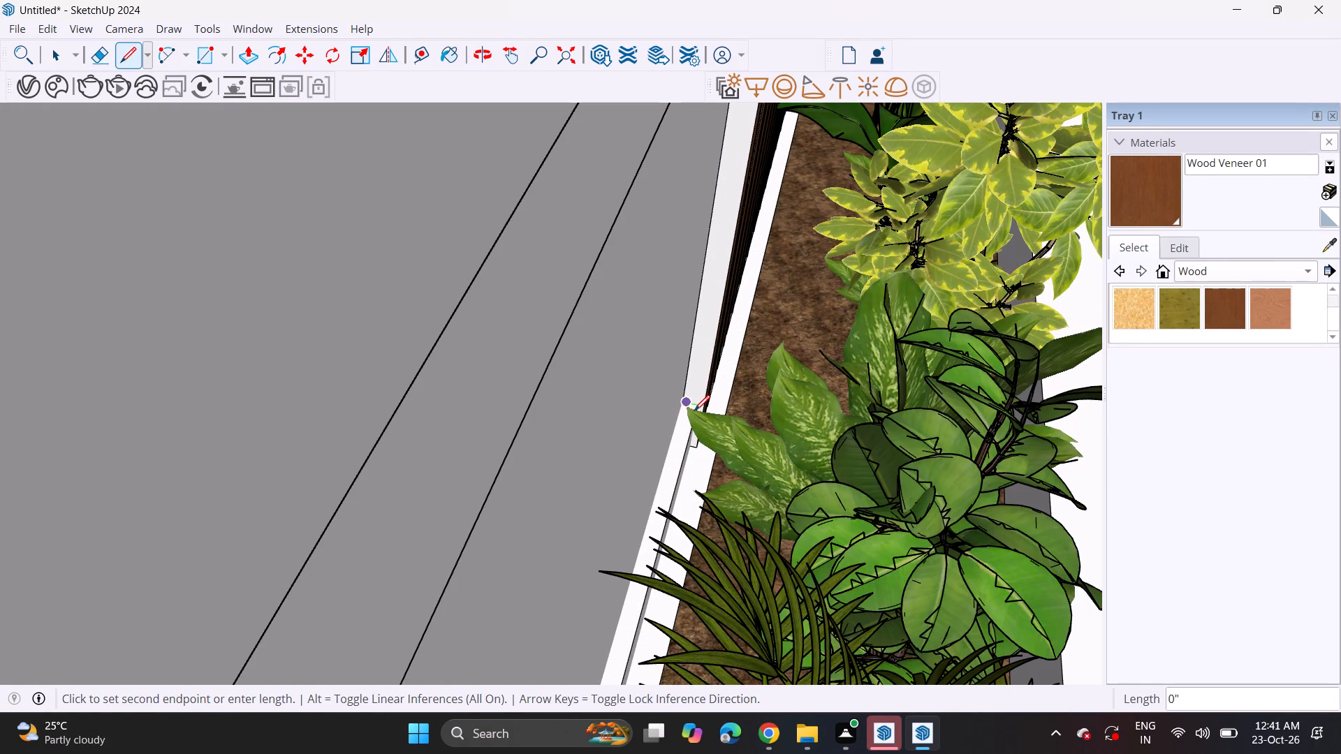
scroll(694, 411, "up", 19)
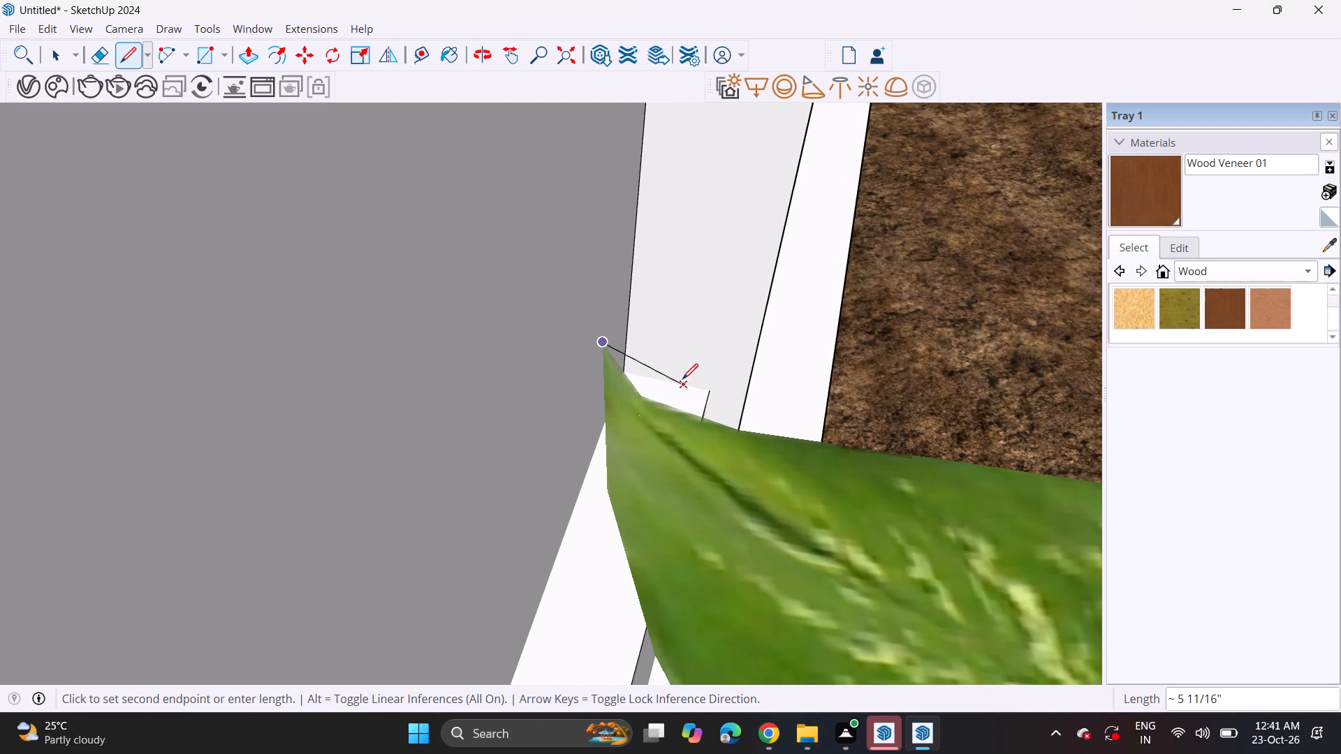
key("Escape")
middle_click_drag(674, 371, 624, 408)
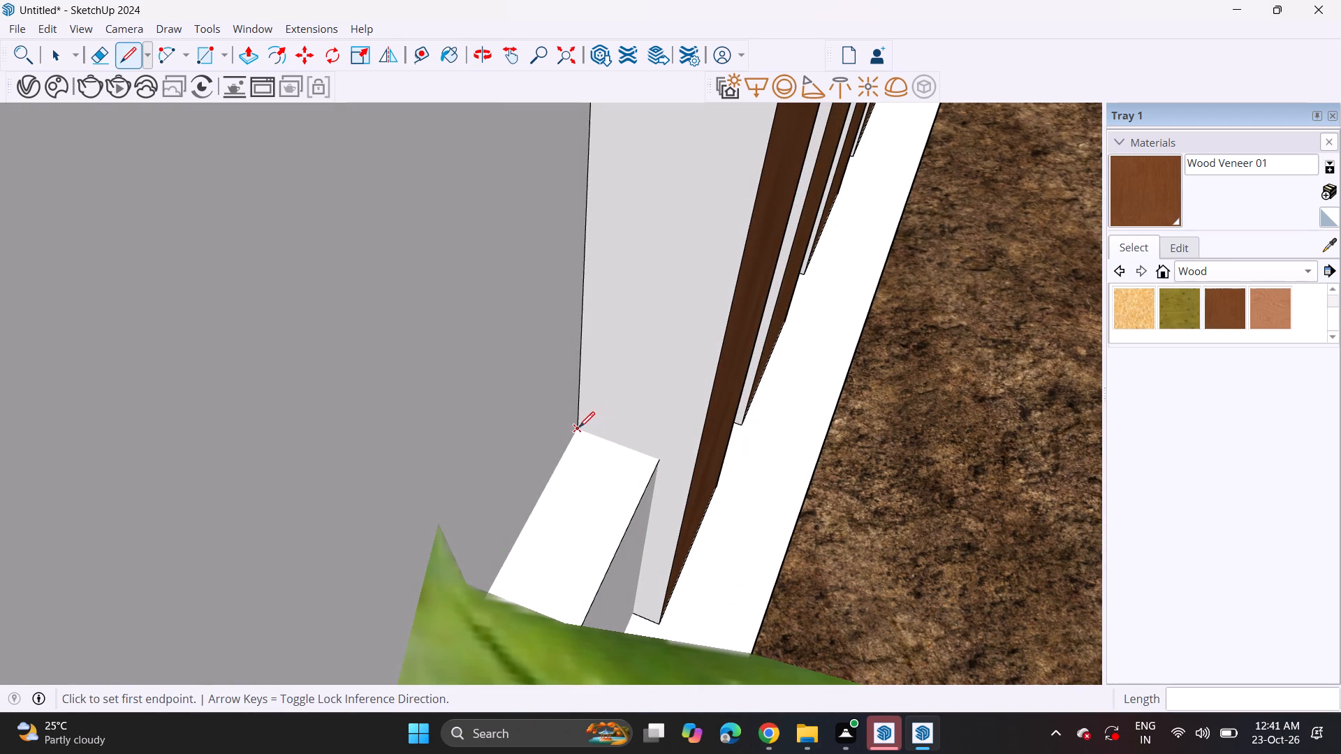
left_click(578, 429)
left_click(664, 454)
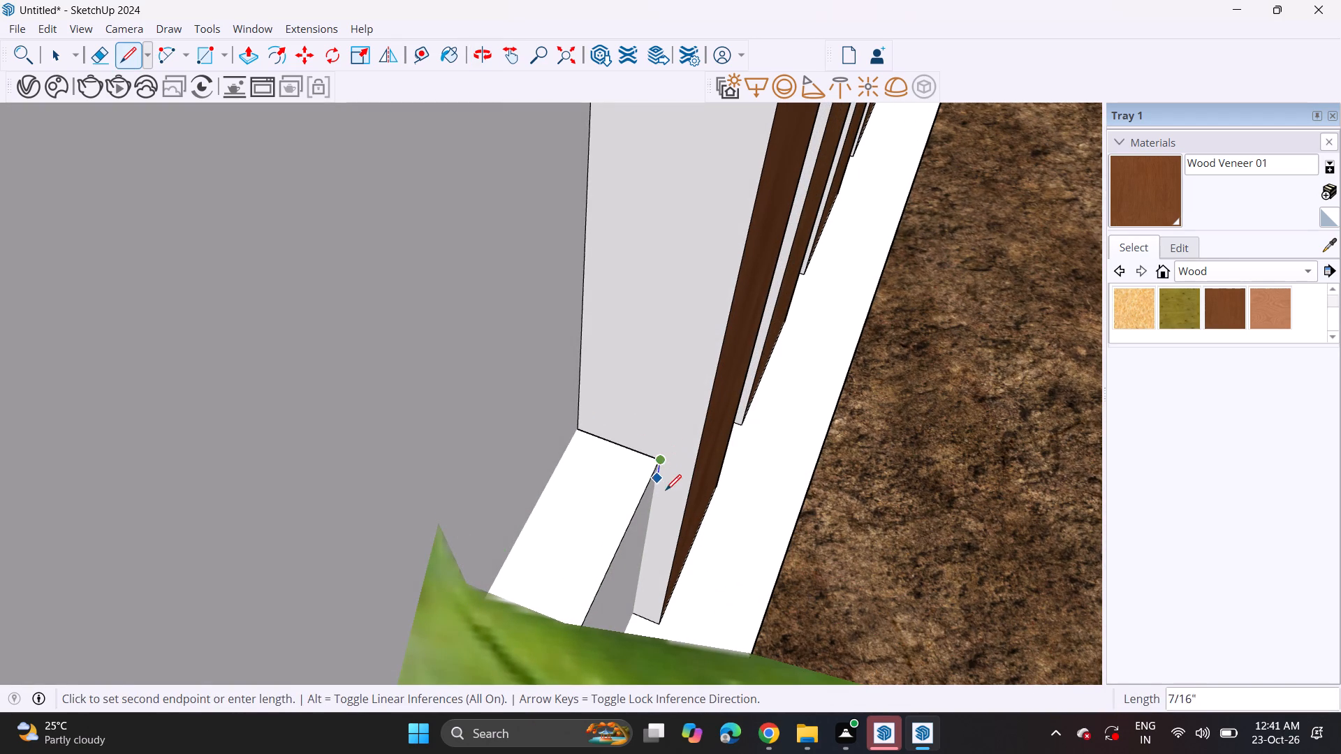
middle_click_drag(661, 491, 624, 212)
scroll(616, 255, "up", 1)
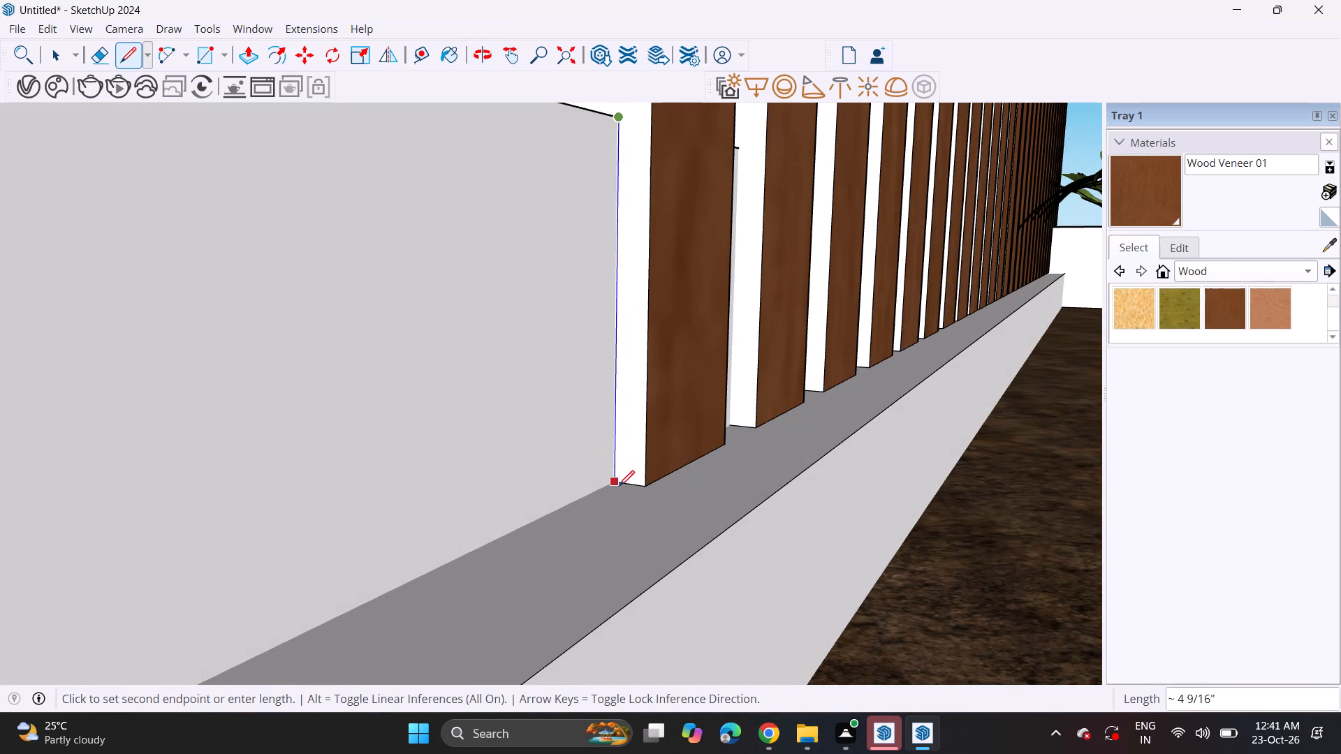
left_click(619, 486)
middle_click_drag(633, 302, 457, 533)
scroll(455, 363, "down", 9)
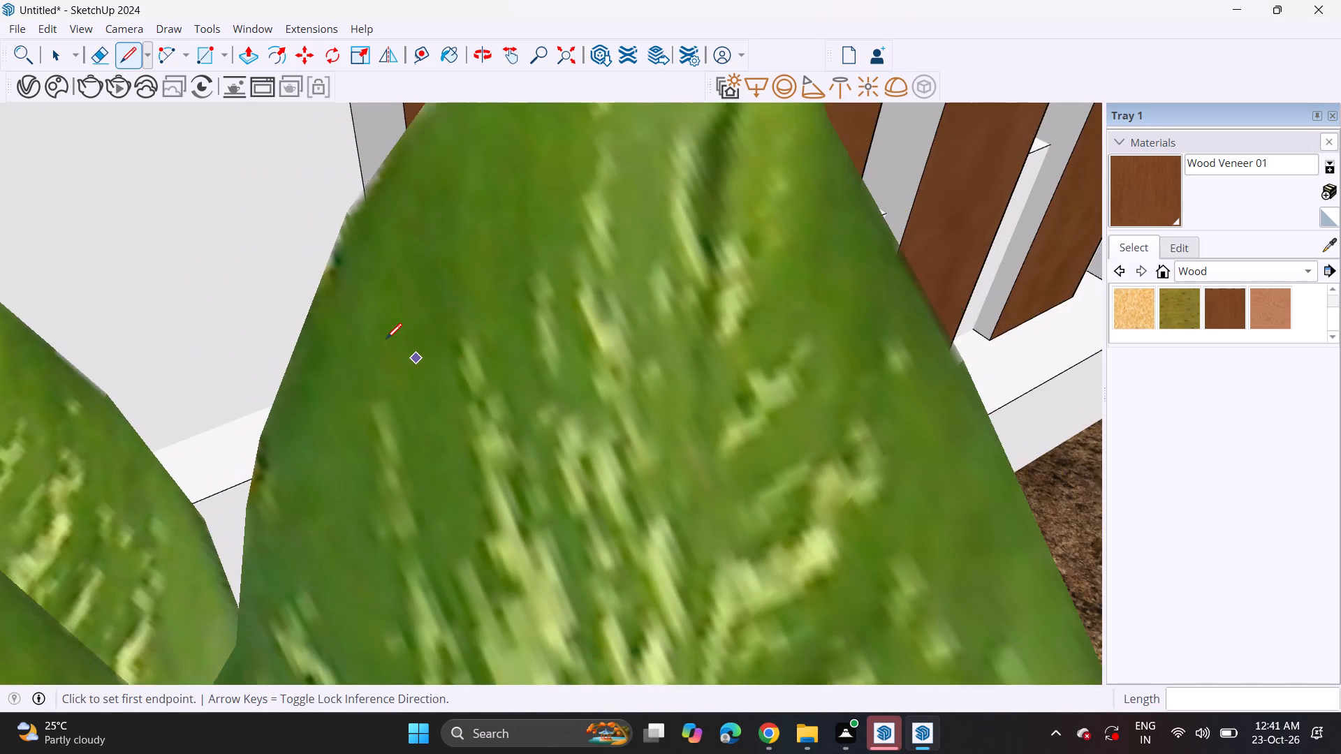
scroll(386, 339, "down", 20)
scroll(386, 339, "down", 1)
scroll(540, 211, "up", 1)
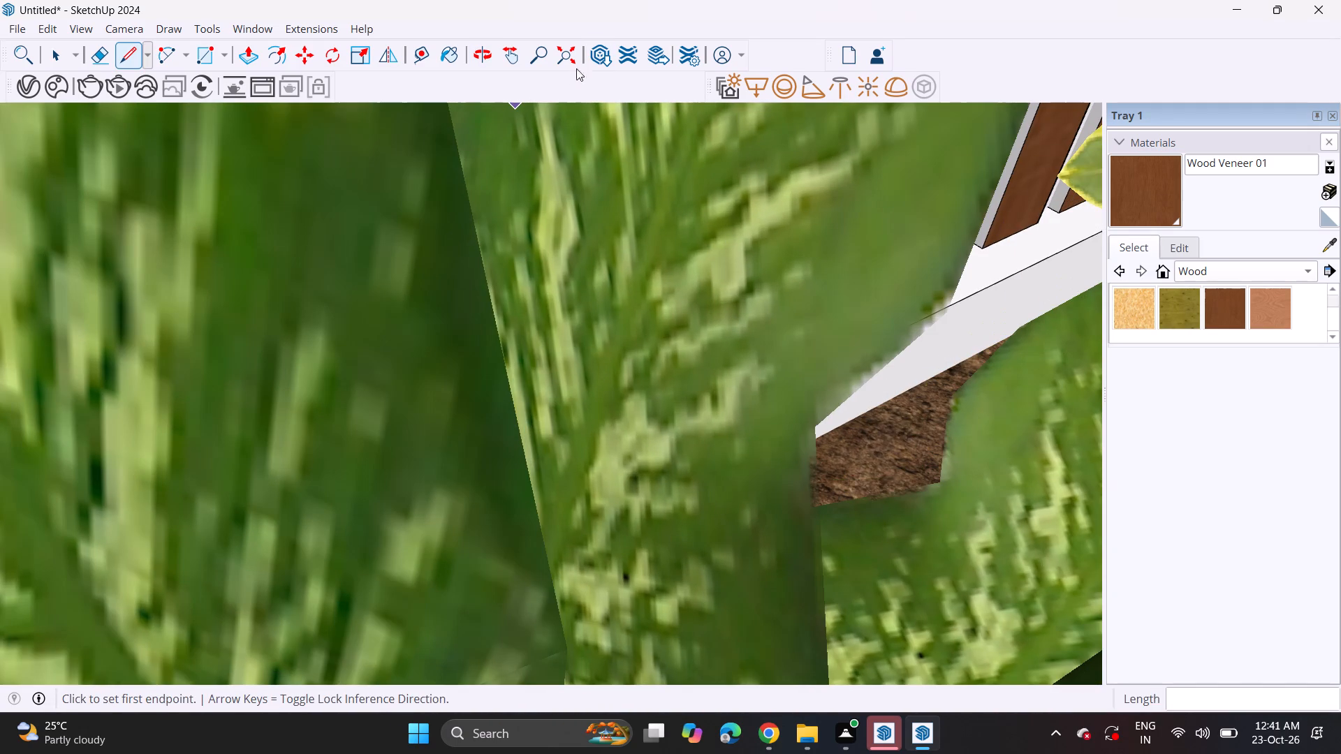
Paint the first white gaps between the slats at the boundary wall panel's inner end, near the ledge, with Wood Veneer 01.
left_click(574, 51)
middle_click_drag(694, 404, 570, 399)
scroll(686, 398, "up", 3)
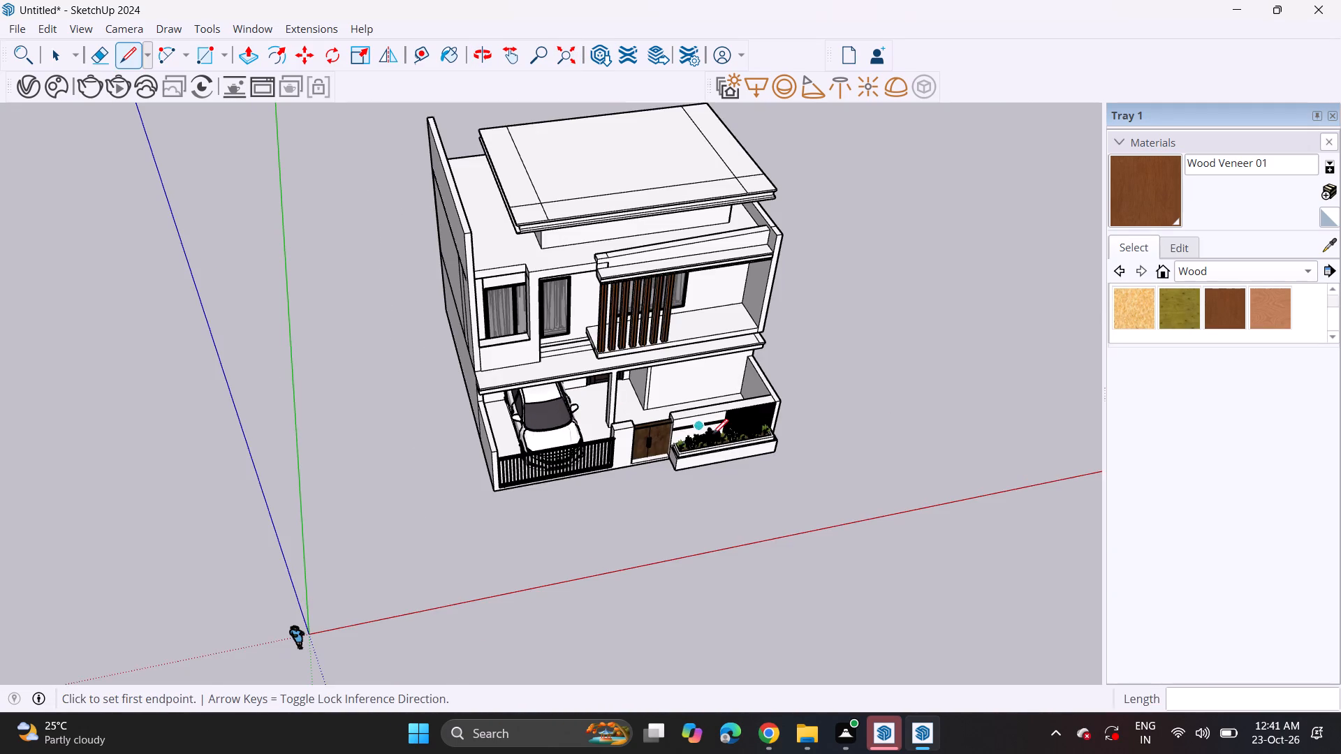
scroll(712, 434, "up", 20)
scroll(712, 434, "up", 5)
left_click(1140, 186)
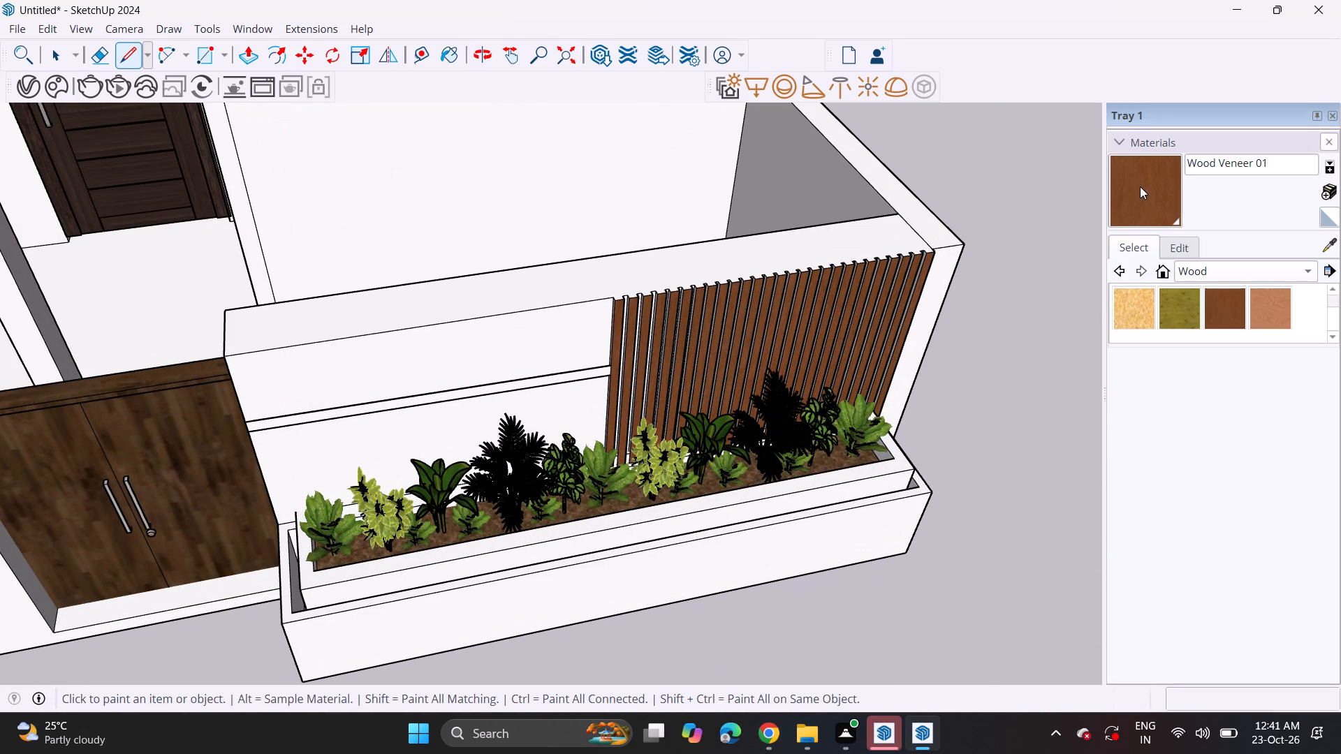
scroll(696, 385, "up", 7)
scroll(613, 346, "up", 6)
left_click(538, 305)
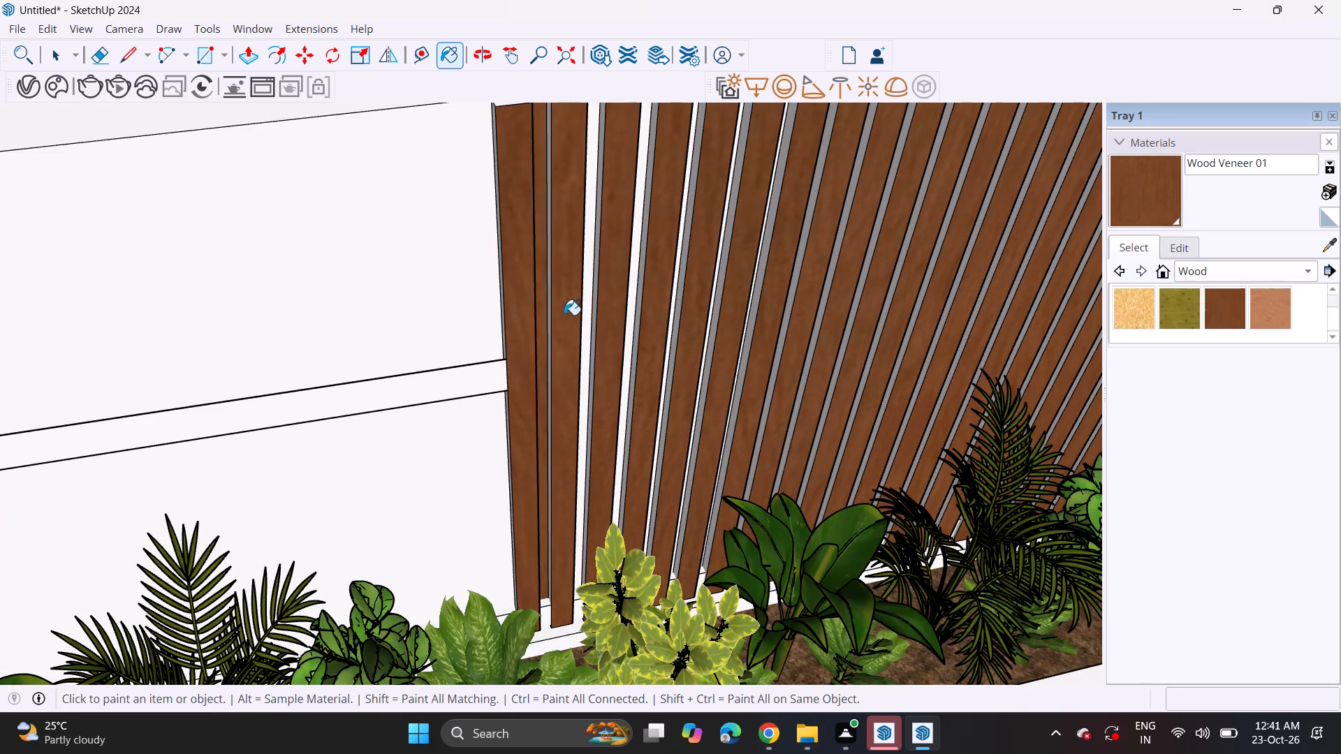
left_click(585, 309)
left_click(629, 303)
left_click(670, 298)
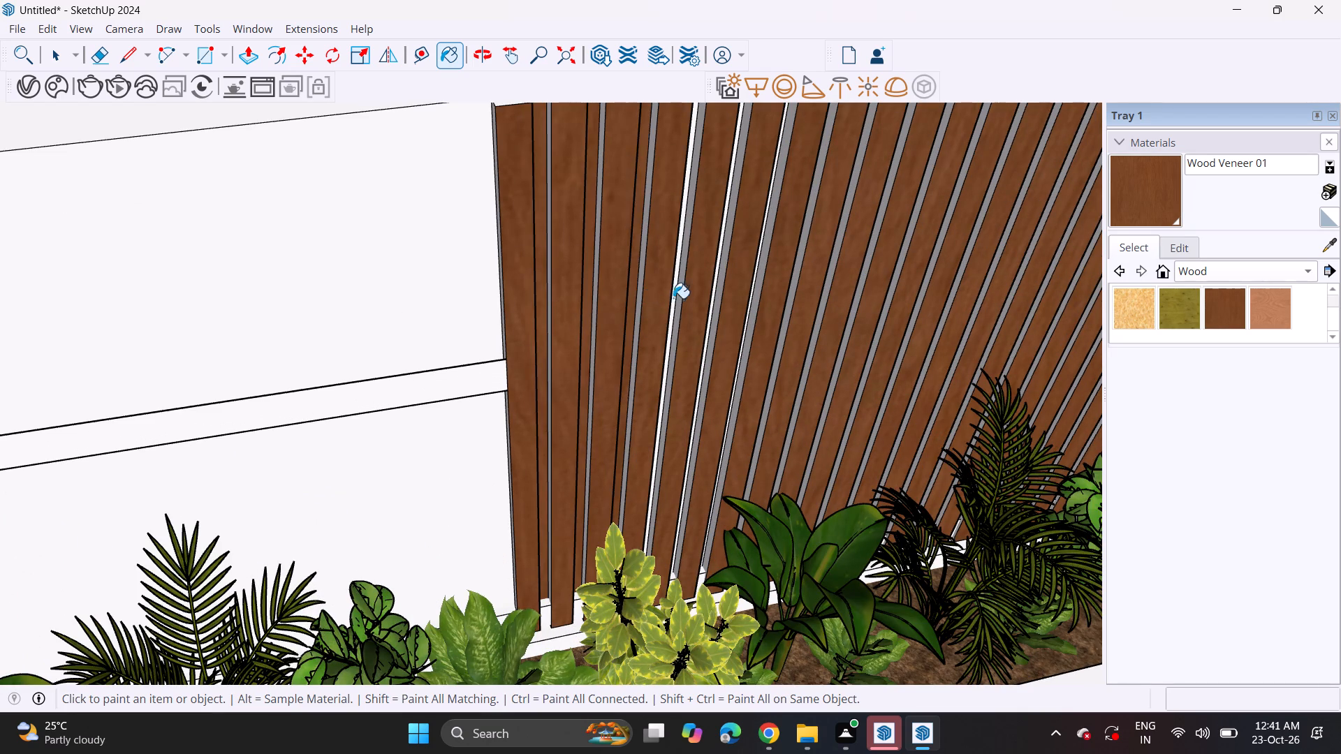
left_click(678, 295)
left_click(670, 290)
Paint the next white gaps between the boundary-wall slats, moving toward the panel's middle, with Wood Veneer 01.
middle_click_drag(675, 294, 586, 295)
scroll(590, 295, "up", 1)
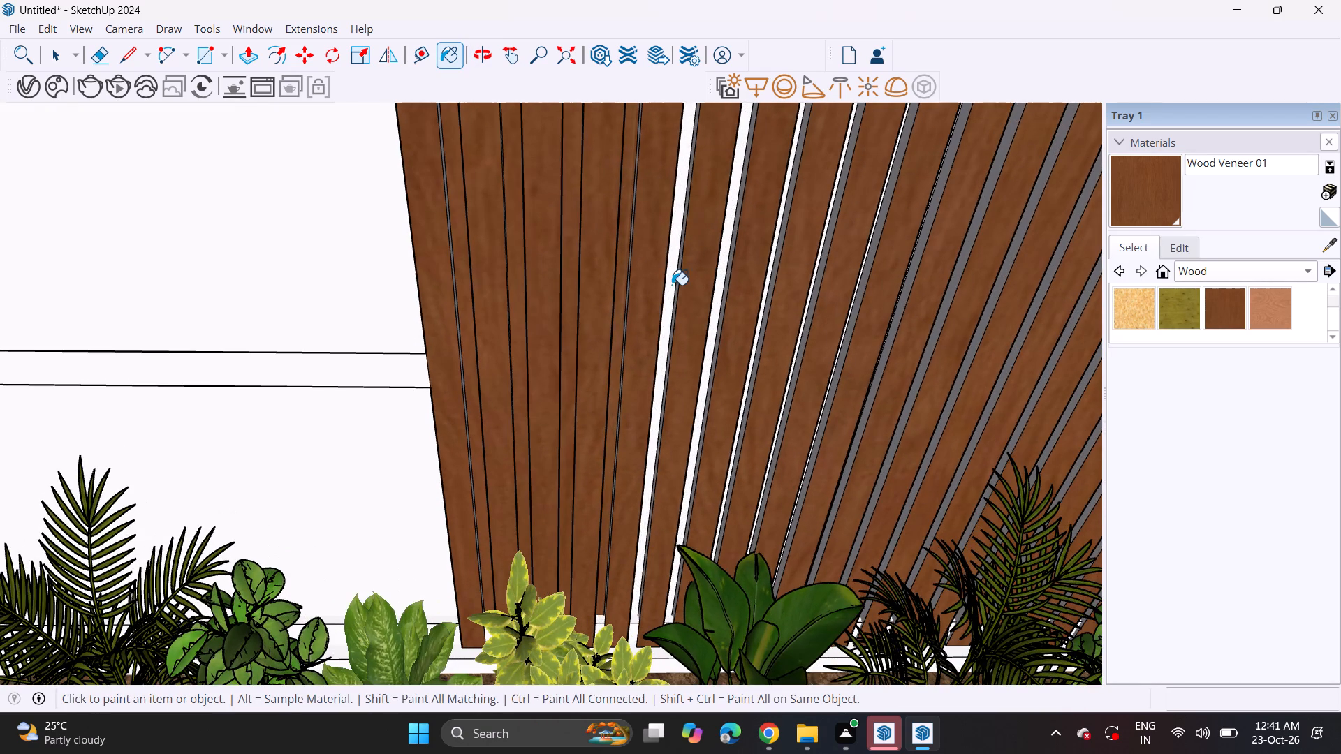
left_click(674, 285)
left_click(722, 294)
left_click(776, 281)
left_click(774, 273)
left_click(765, 265)
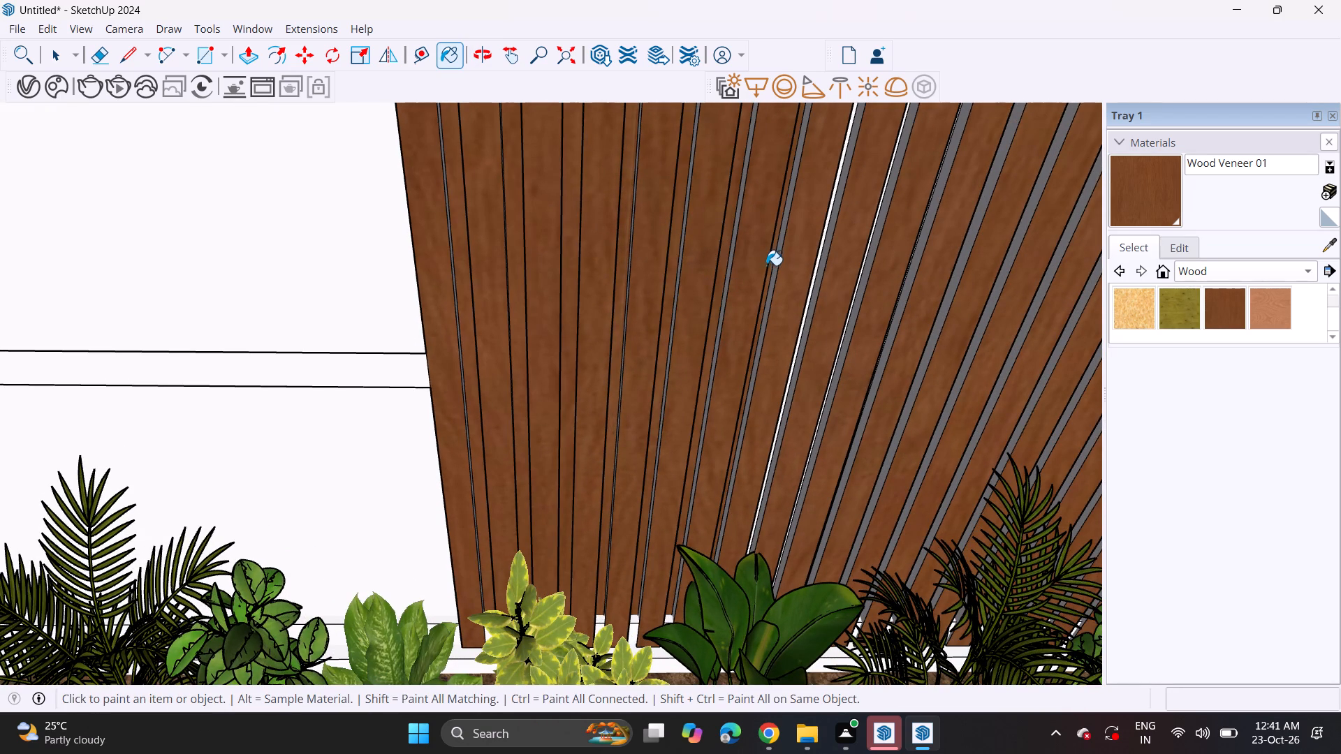
left_click(800, 279)
left_click(814, 281)
left_click(814, 279)
left_click(816, 275)
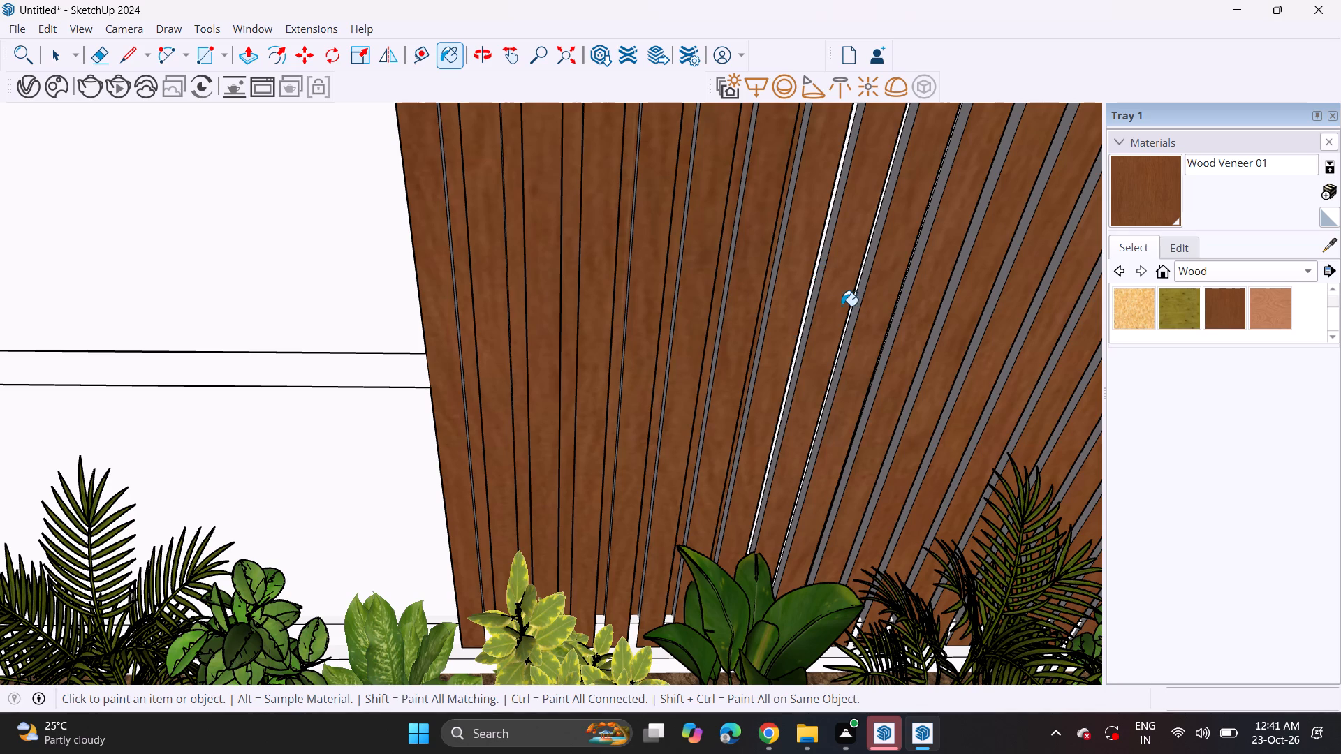
Paint the narrow white gaps between the slats in the middle of the boundary-wall panel with Wood Veneer 01.
scroll(724, 297, "up", 1)
middle_click_drag(793, 314, 777, 302)
scroll(780, 306, "up", 1)
scroll(861, 280, "up", 3)
left_click(805, 280)
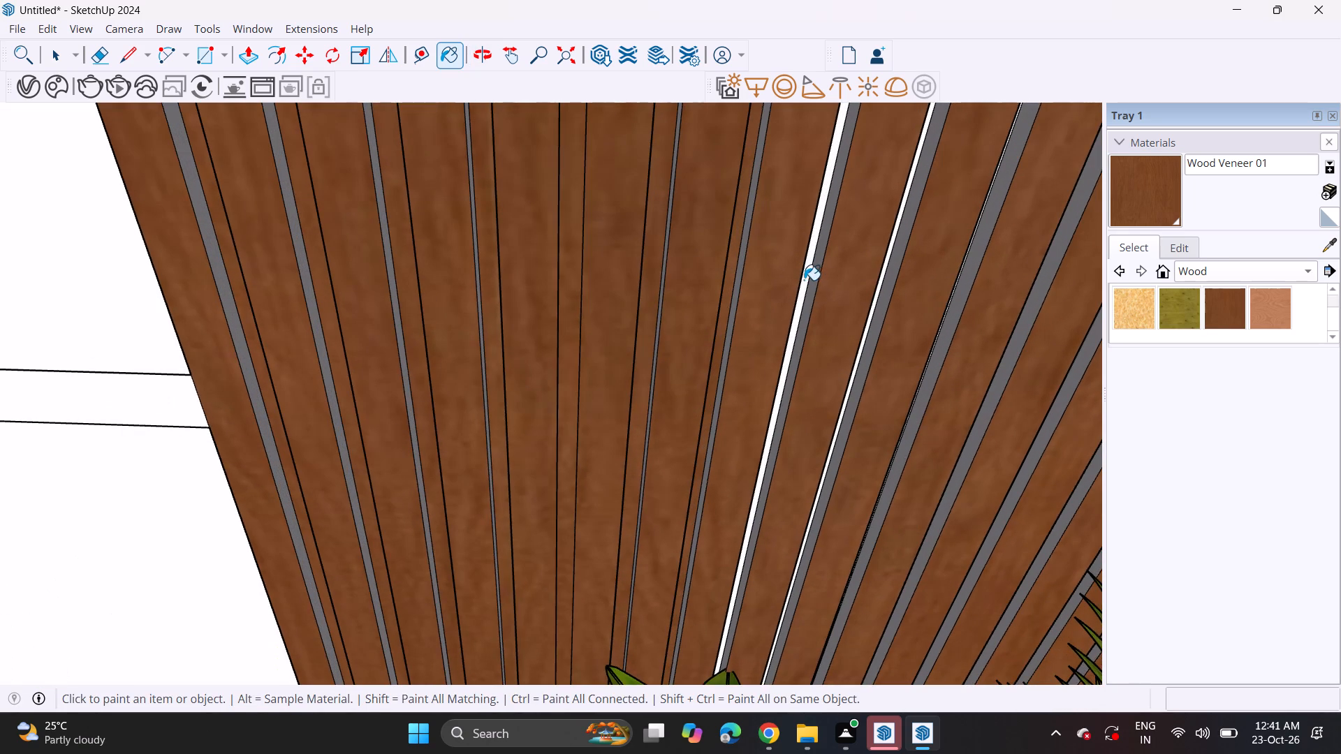
middle_click_drag(866, 287, 793, 275)
left_click(897, 302)
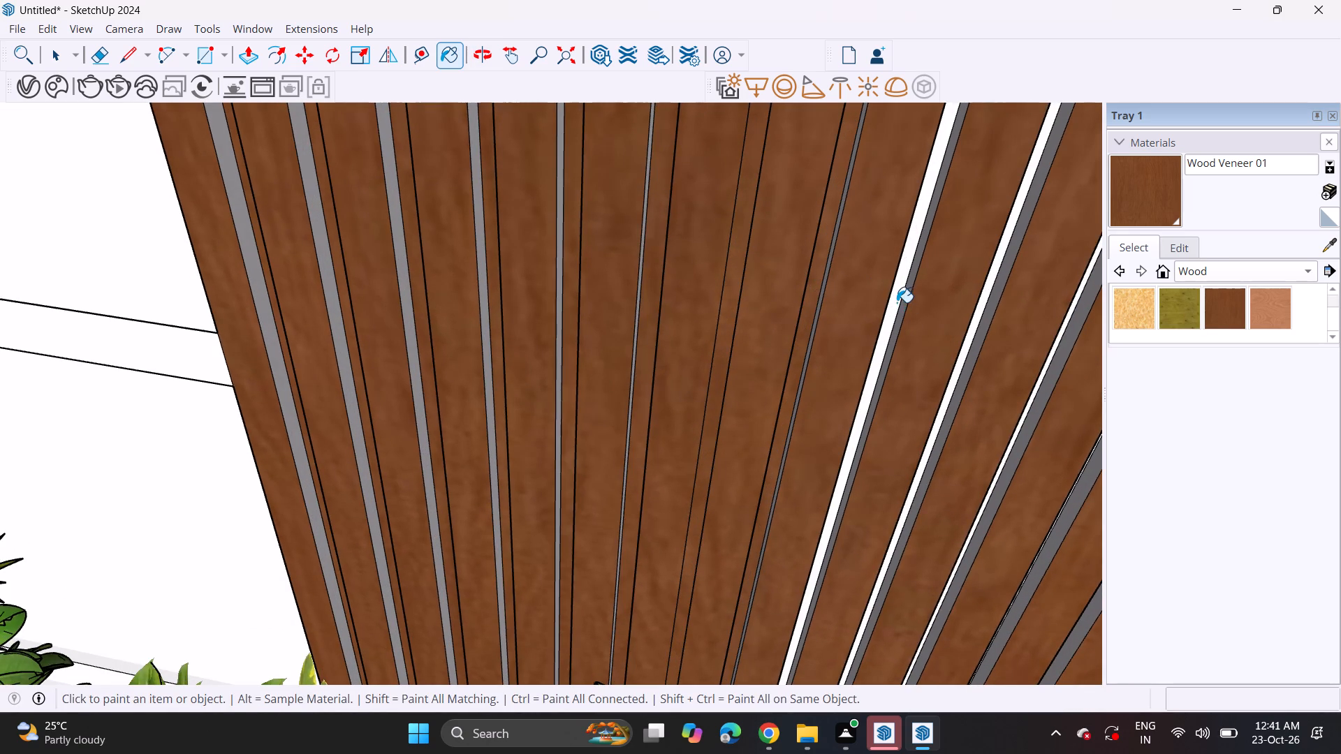
Paint the remaining white gaps between the slats toward the boundary wall's outer end with Wood Veneer 01.
scroll(889, 332, "down", 6)
middle_click_drag(886, 366, 483, 365, "shift")
scroll(856, 365, "up", 1, "shift")
left_click(527, 346)
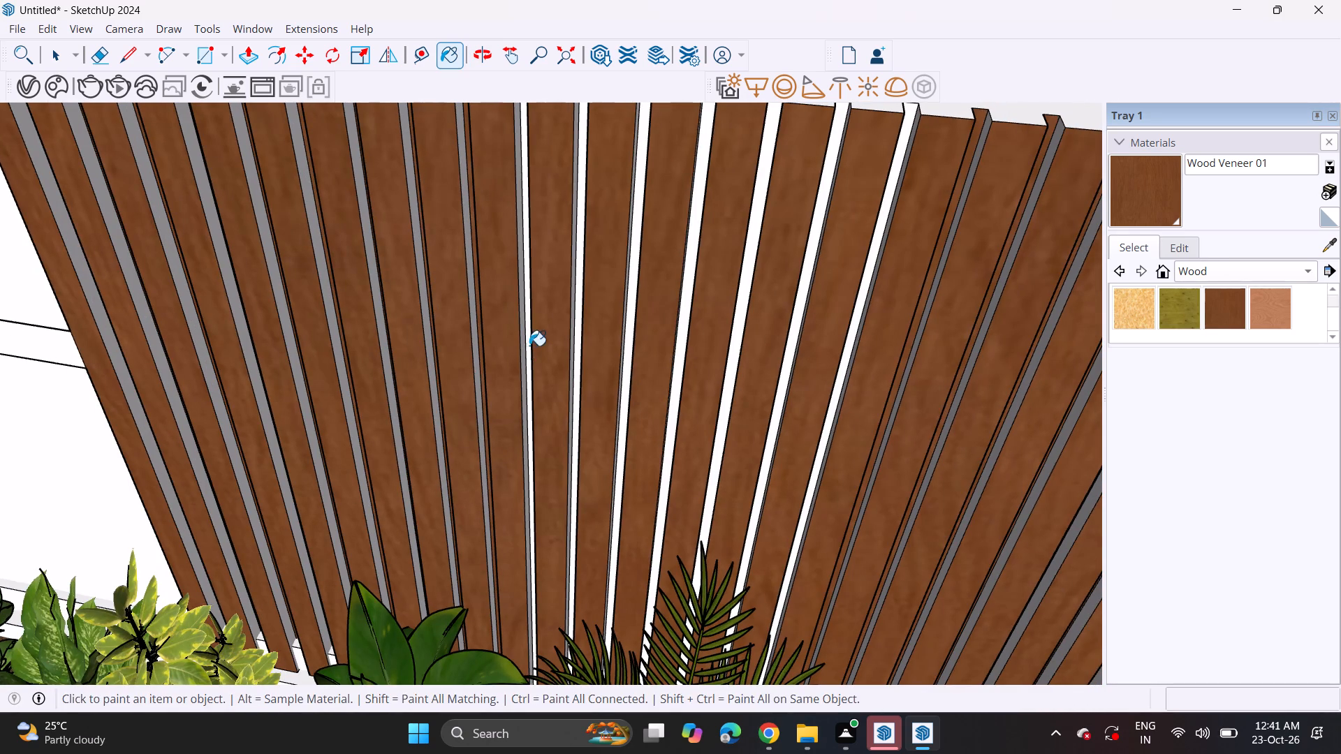
left_click(529, 343)
left_click(582, 321)
left_click(629, 334)
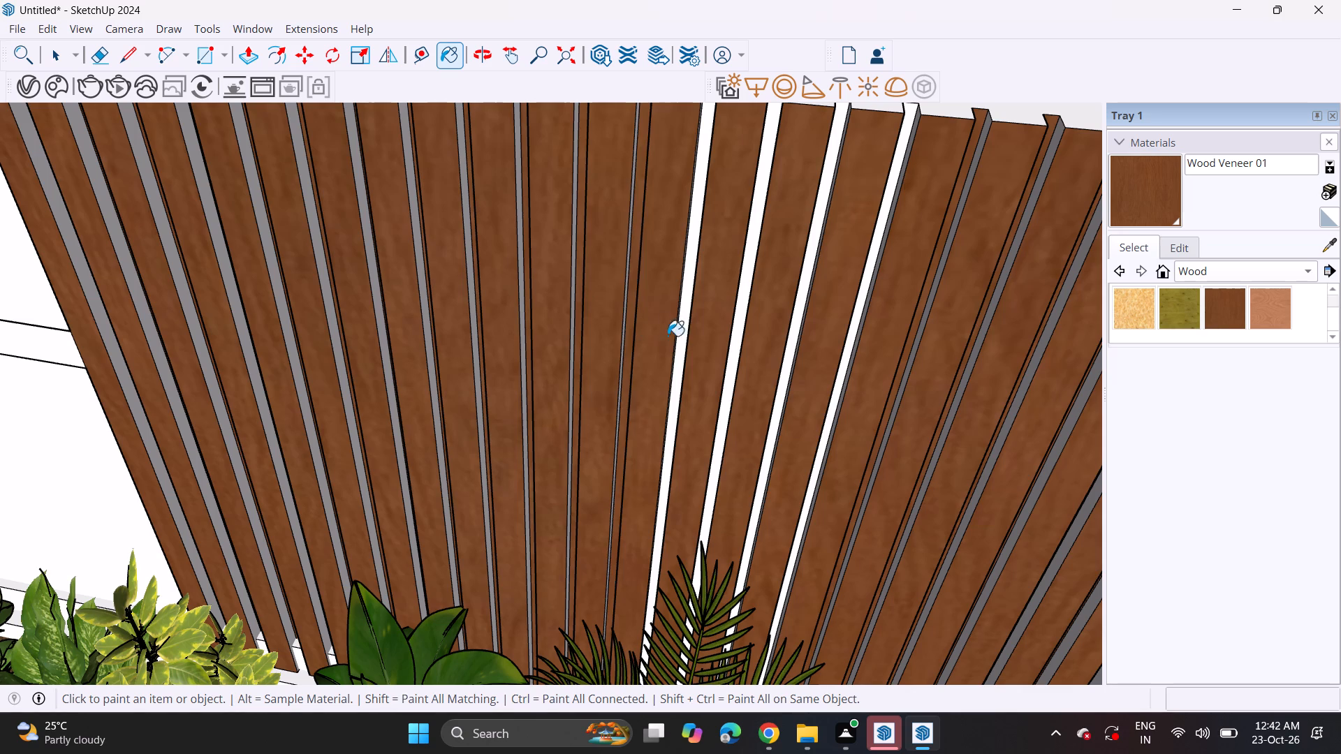
left_click(680, 335)
left_click(736, 334)
left_click(799, 327)
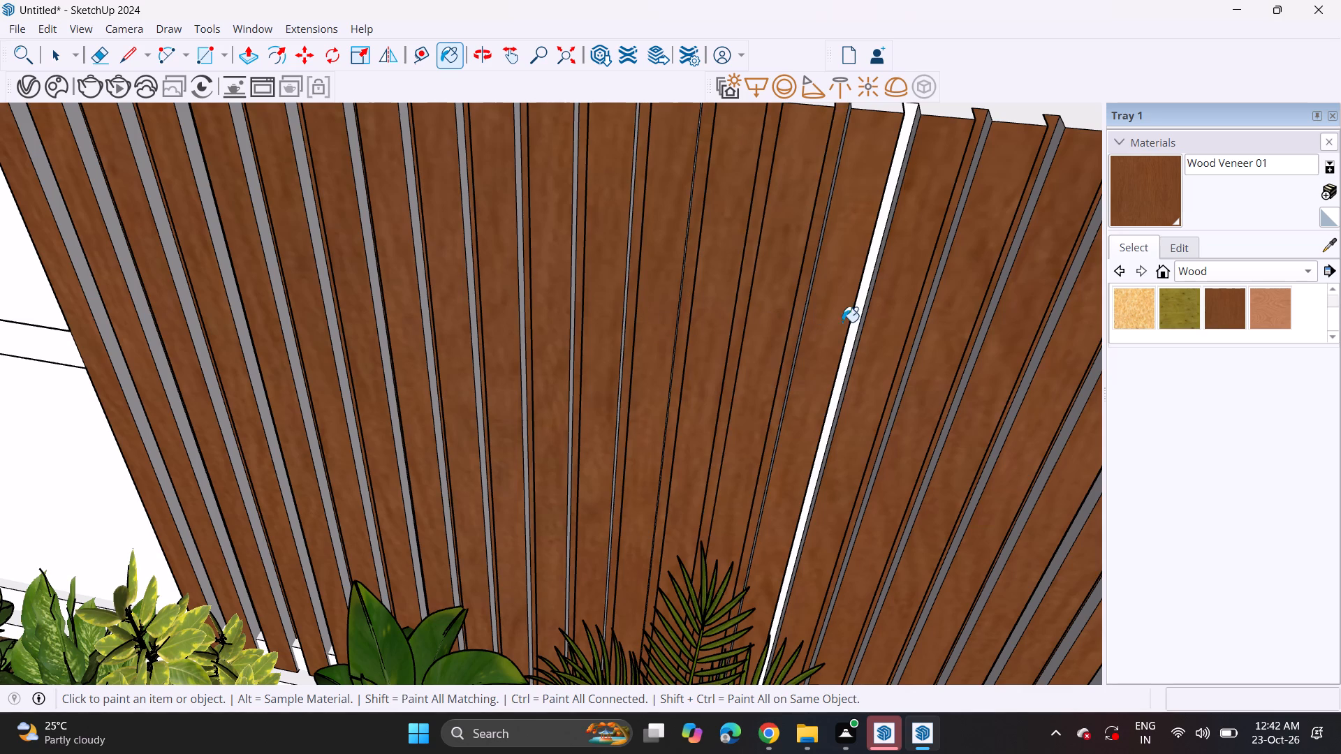
left_click(853, 321)
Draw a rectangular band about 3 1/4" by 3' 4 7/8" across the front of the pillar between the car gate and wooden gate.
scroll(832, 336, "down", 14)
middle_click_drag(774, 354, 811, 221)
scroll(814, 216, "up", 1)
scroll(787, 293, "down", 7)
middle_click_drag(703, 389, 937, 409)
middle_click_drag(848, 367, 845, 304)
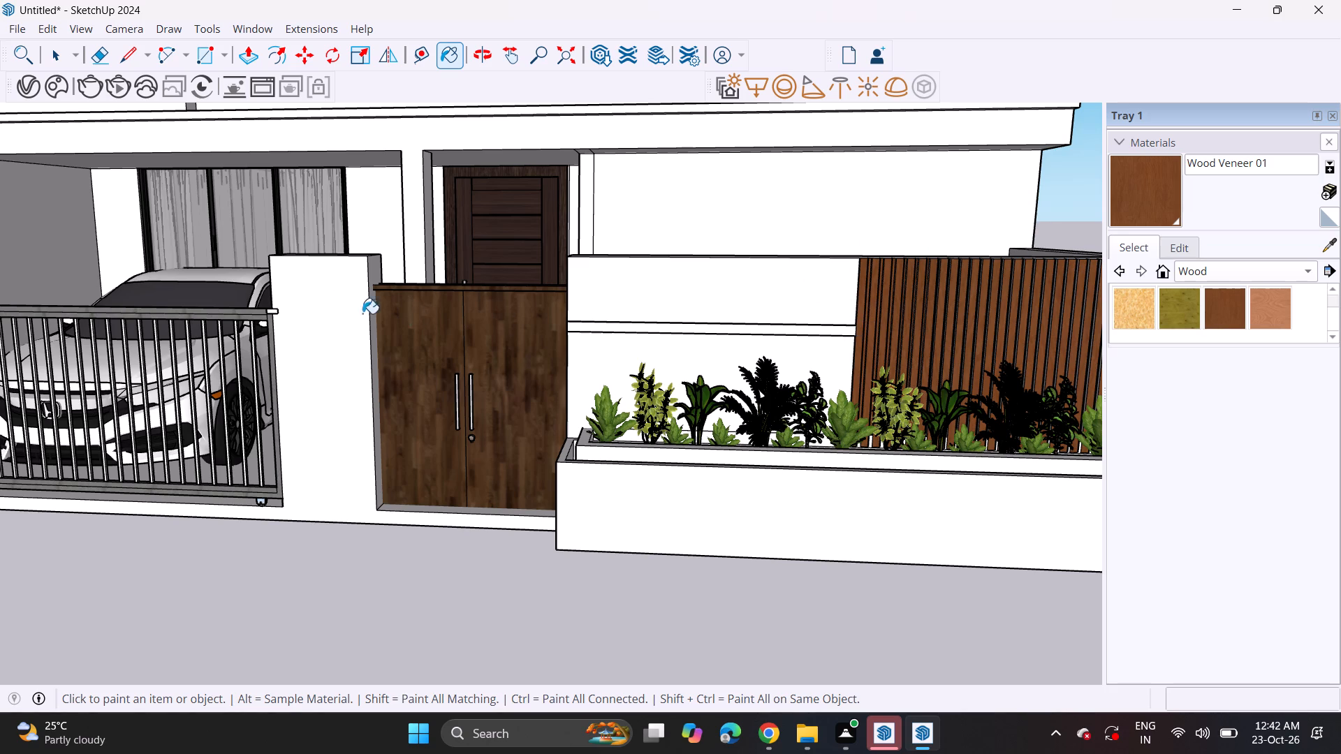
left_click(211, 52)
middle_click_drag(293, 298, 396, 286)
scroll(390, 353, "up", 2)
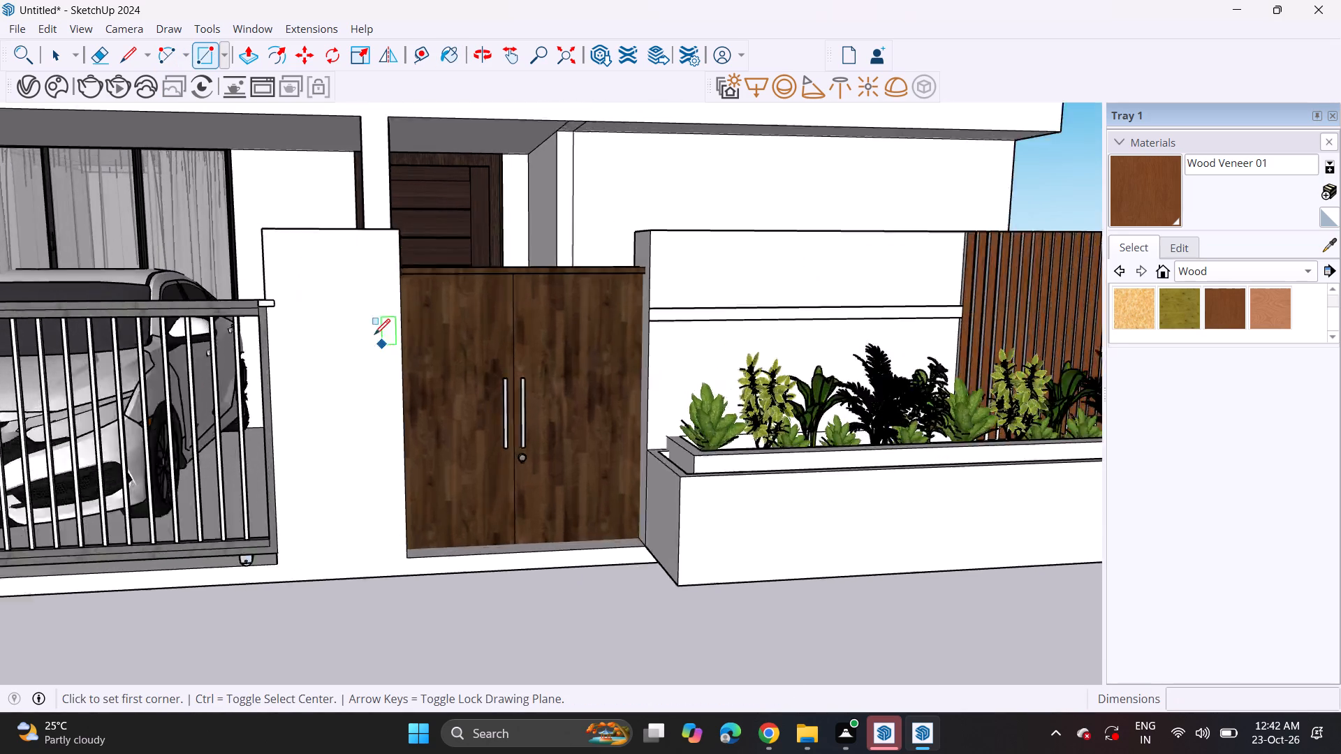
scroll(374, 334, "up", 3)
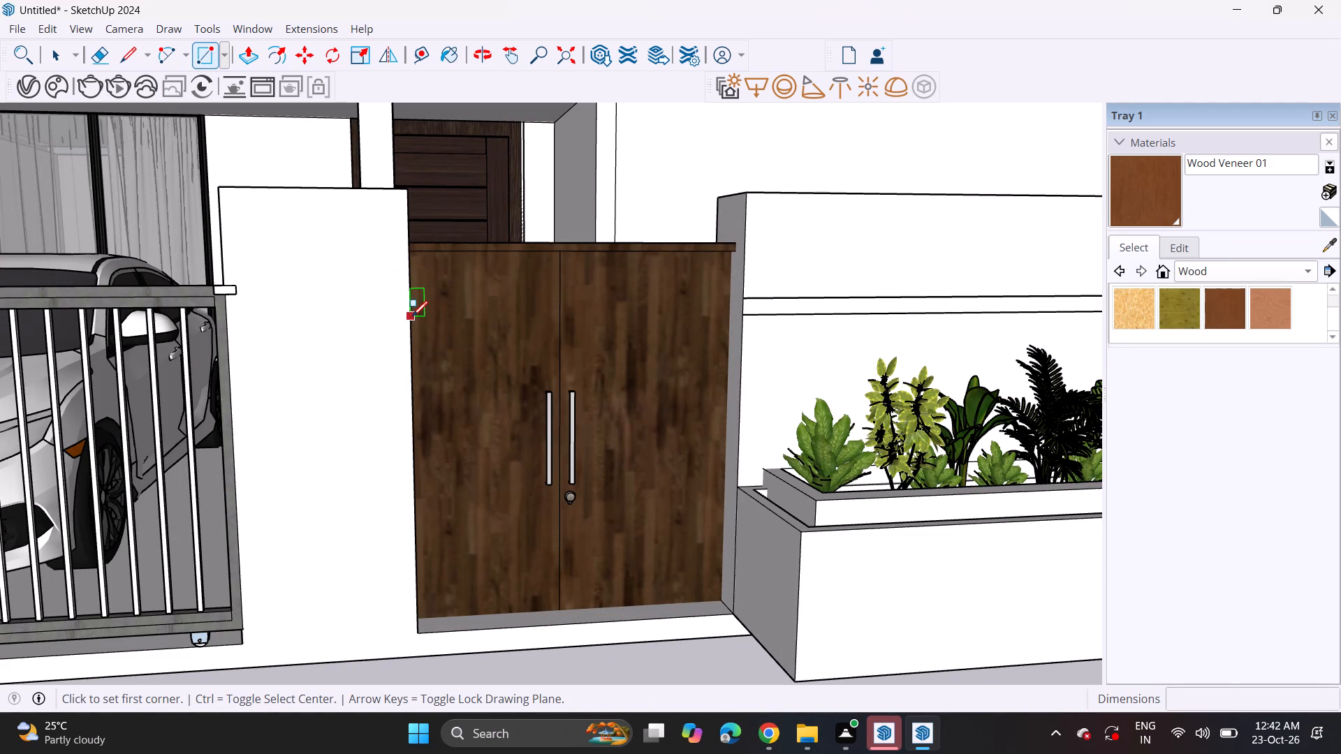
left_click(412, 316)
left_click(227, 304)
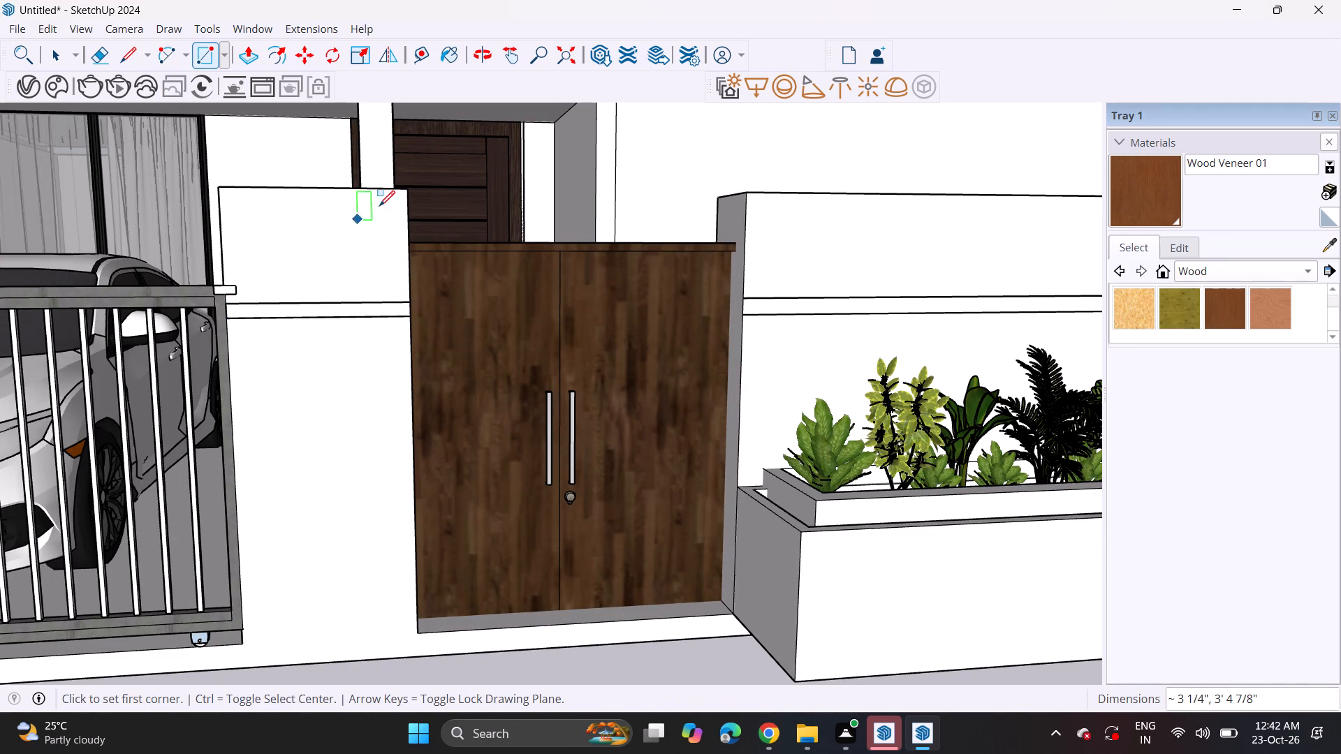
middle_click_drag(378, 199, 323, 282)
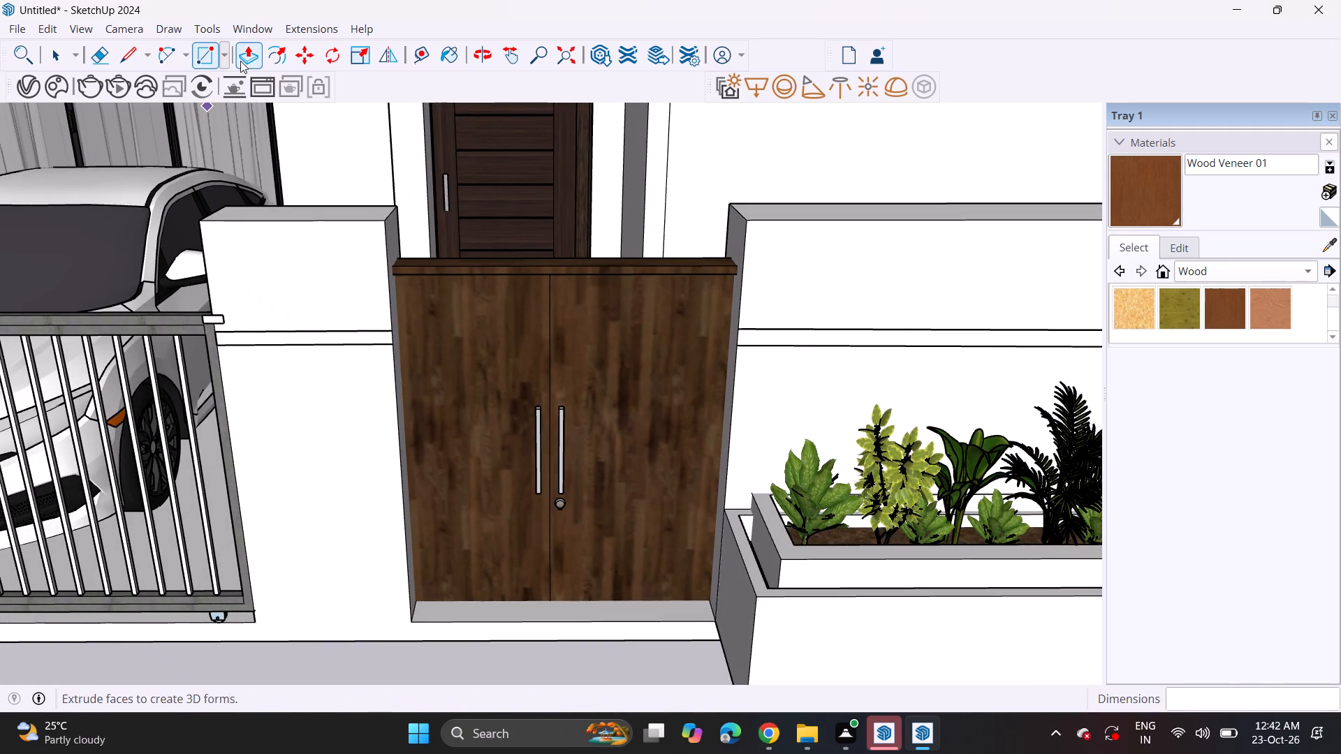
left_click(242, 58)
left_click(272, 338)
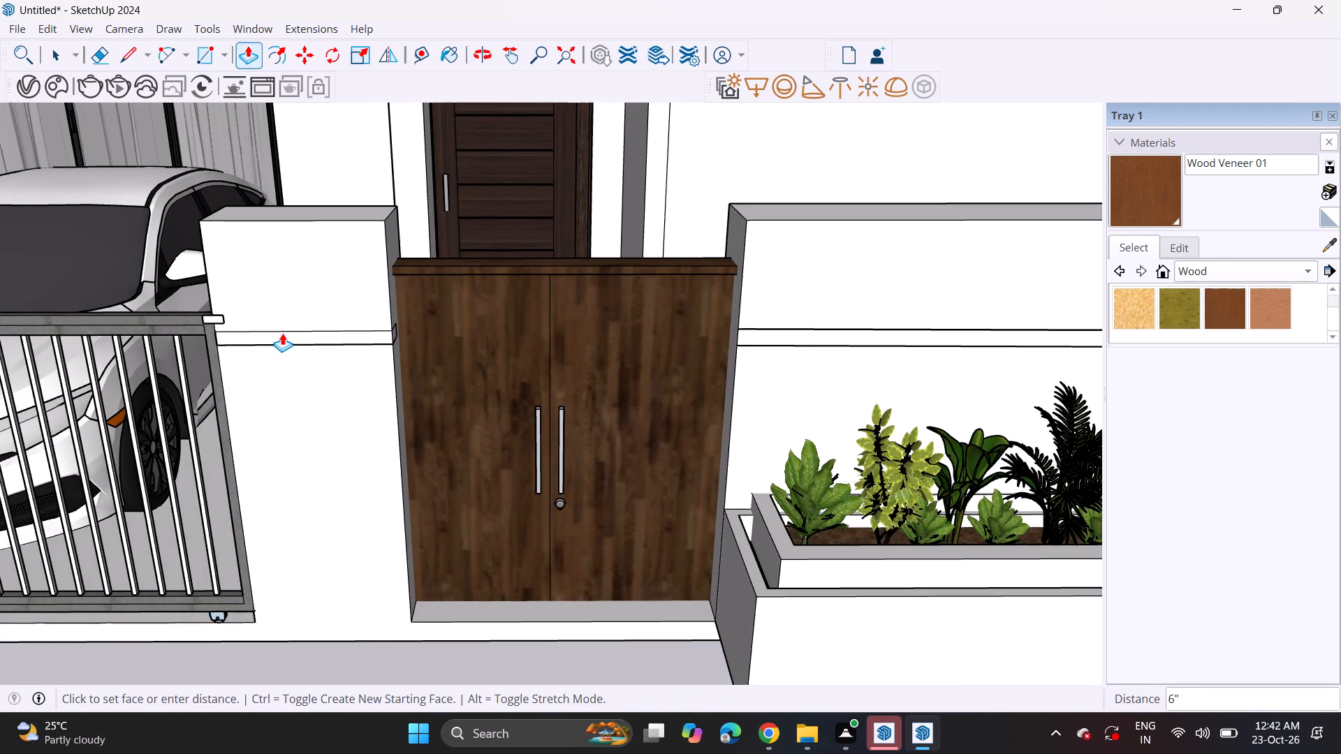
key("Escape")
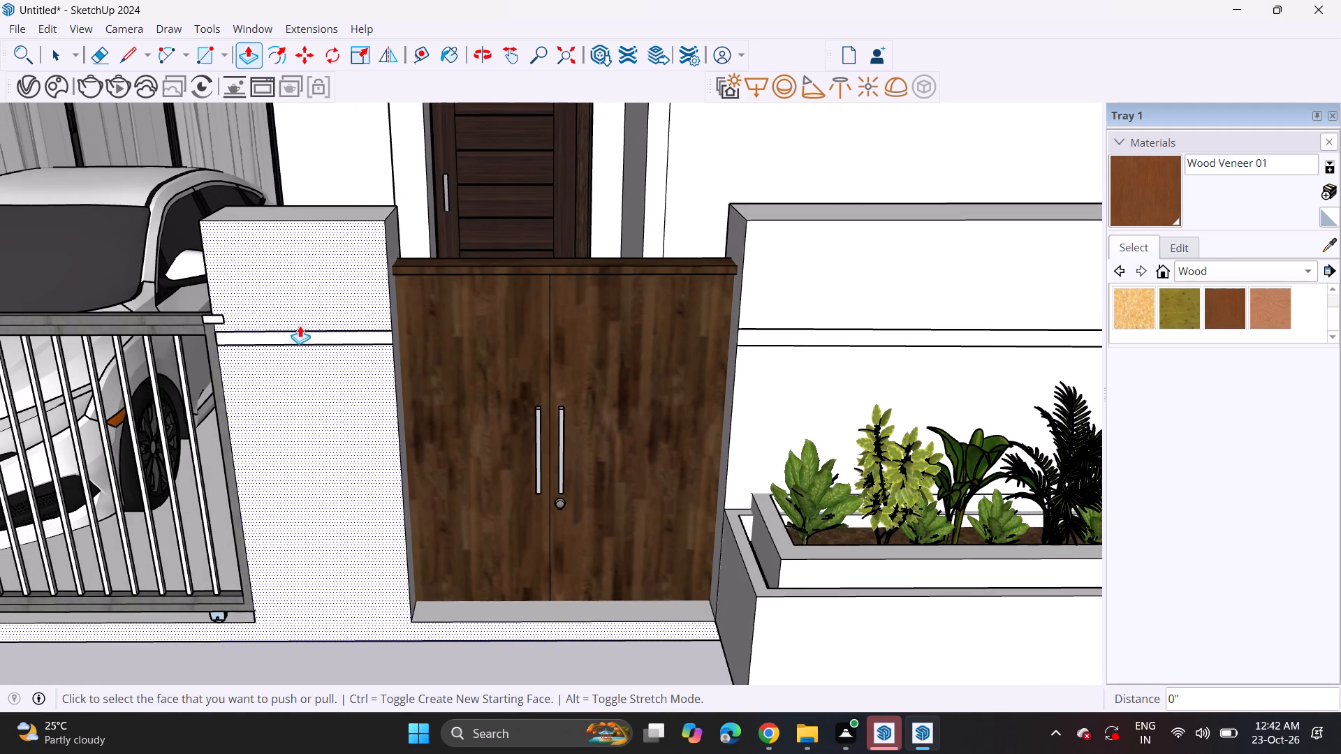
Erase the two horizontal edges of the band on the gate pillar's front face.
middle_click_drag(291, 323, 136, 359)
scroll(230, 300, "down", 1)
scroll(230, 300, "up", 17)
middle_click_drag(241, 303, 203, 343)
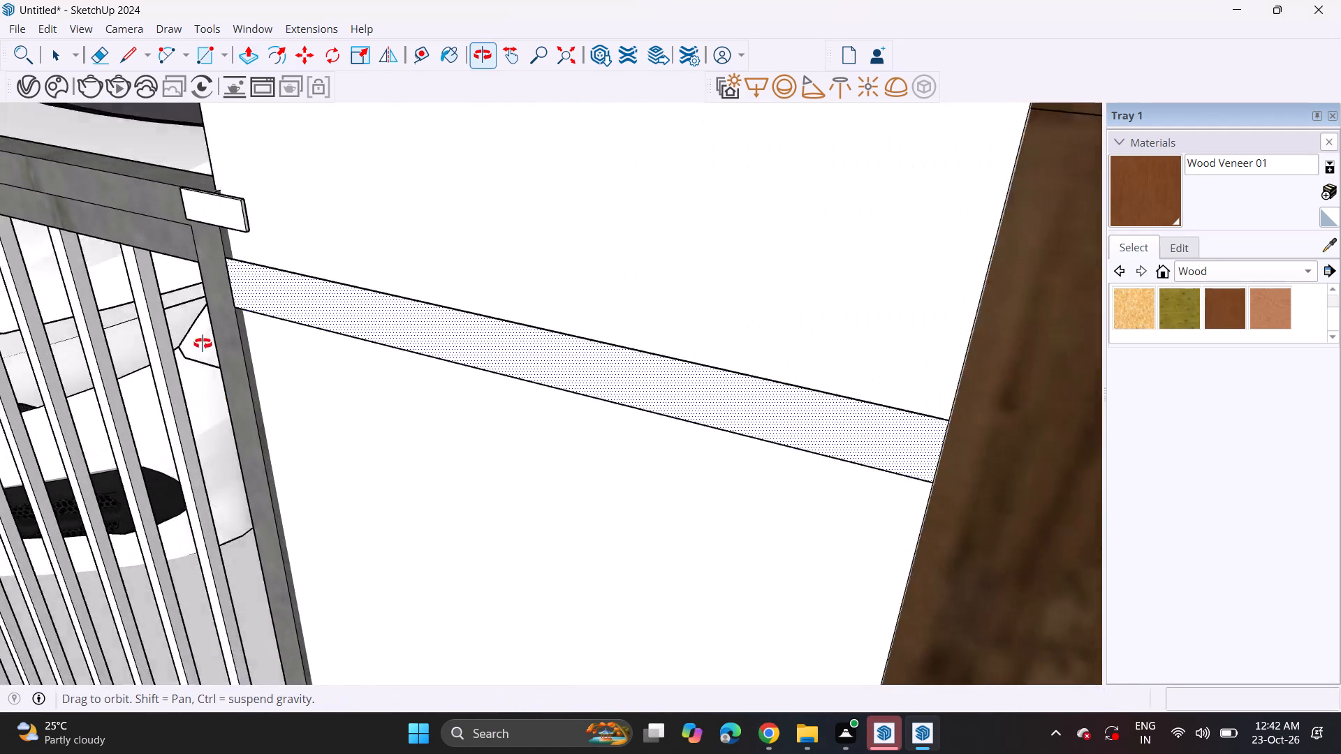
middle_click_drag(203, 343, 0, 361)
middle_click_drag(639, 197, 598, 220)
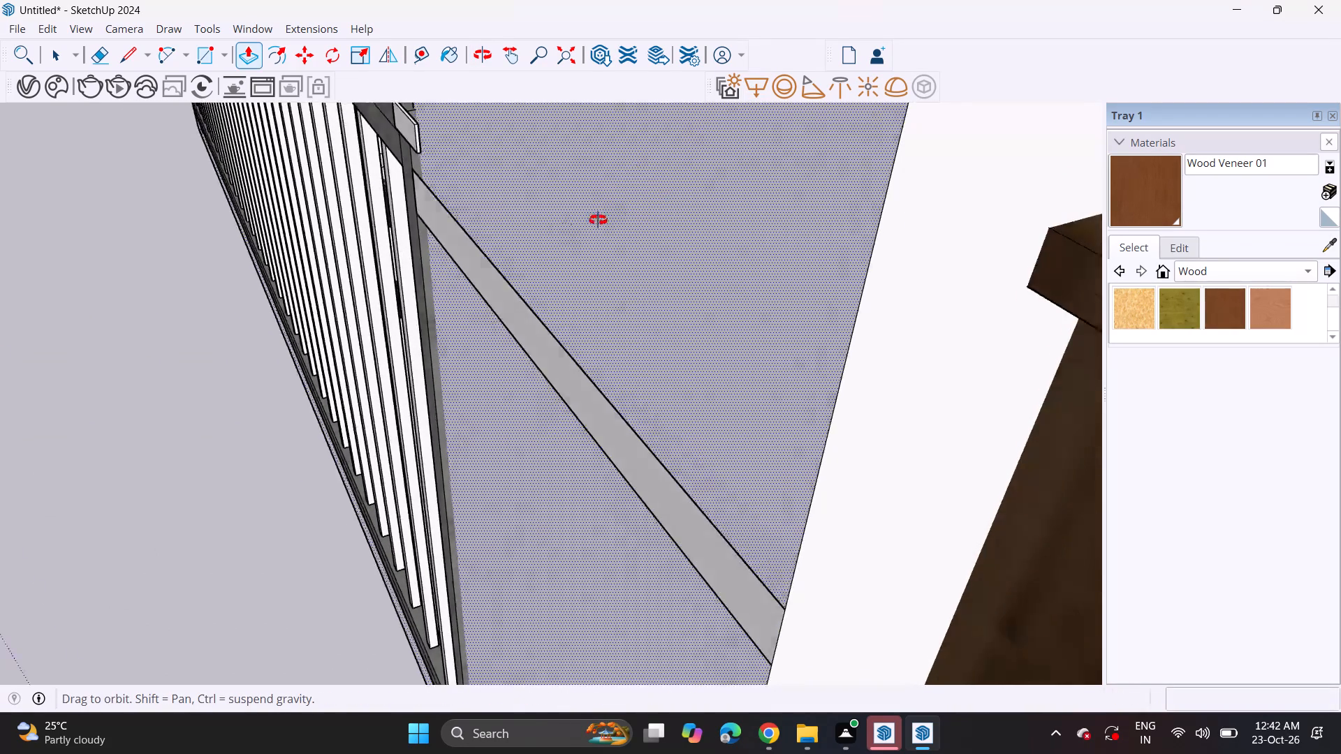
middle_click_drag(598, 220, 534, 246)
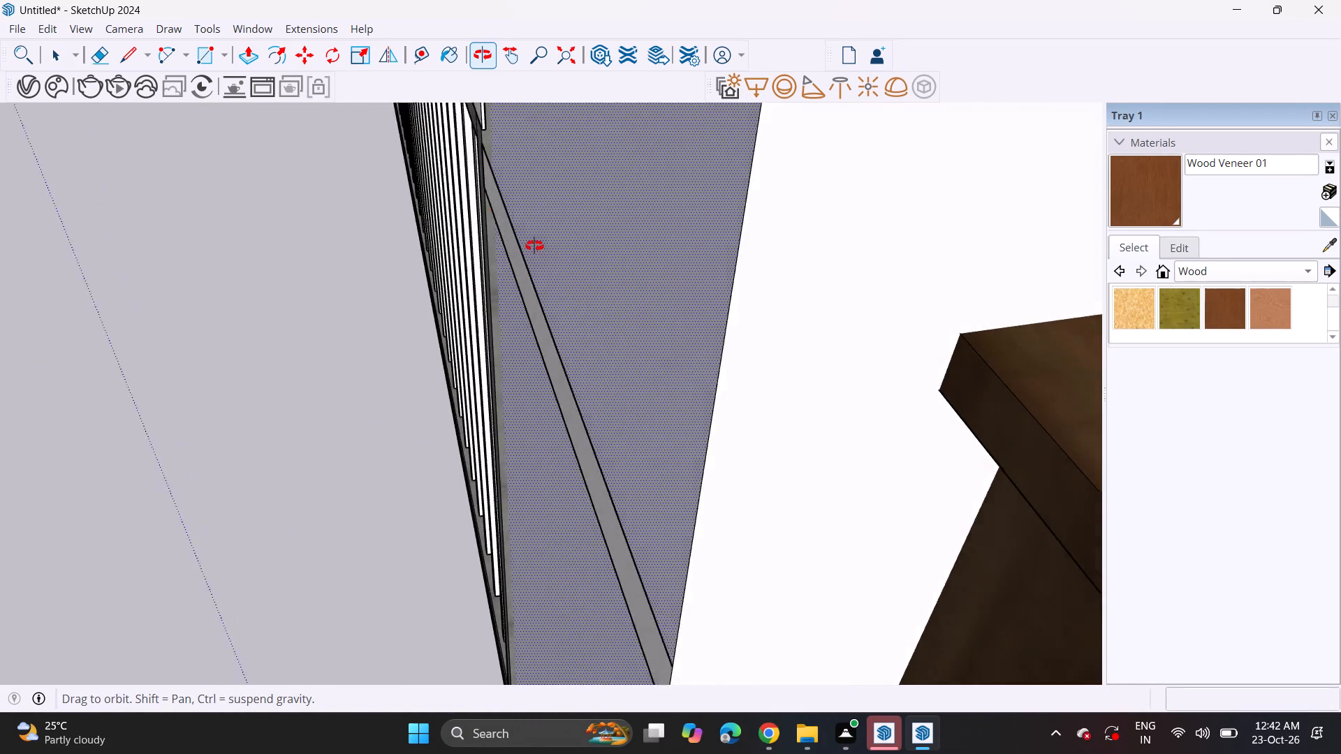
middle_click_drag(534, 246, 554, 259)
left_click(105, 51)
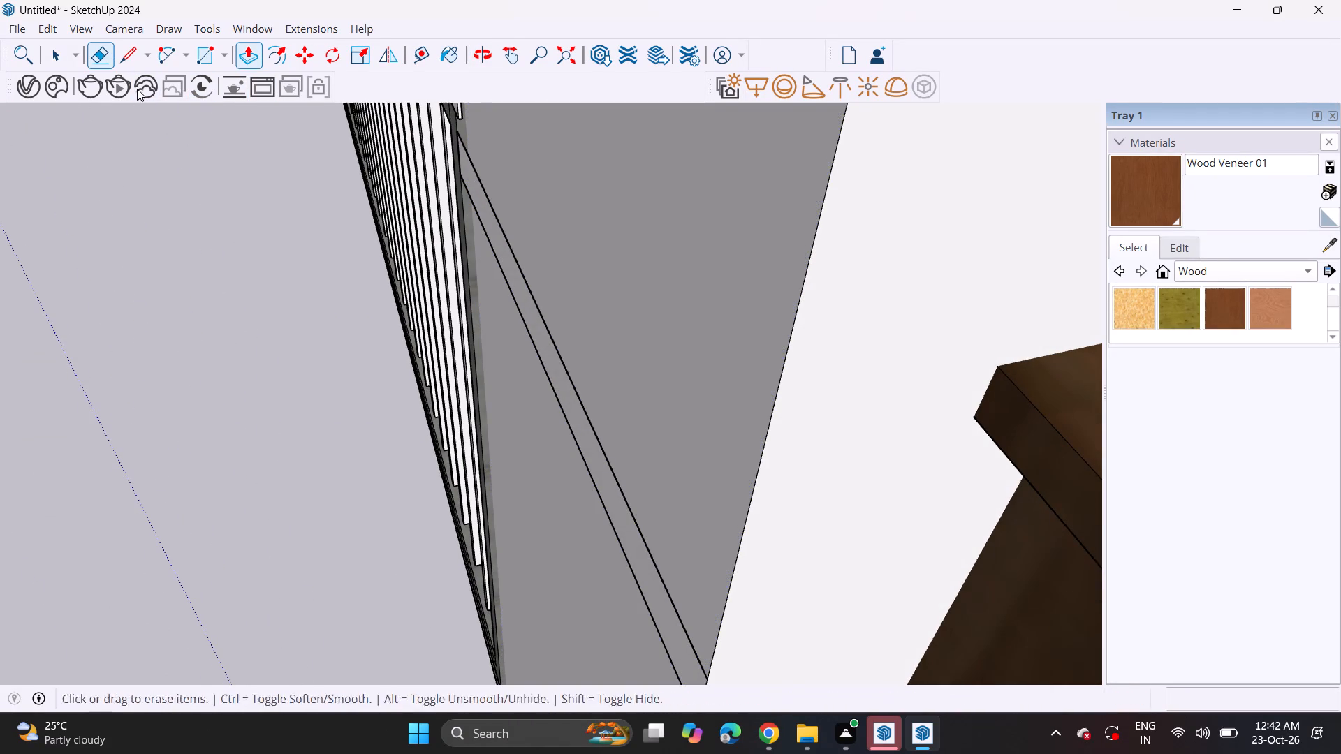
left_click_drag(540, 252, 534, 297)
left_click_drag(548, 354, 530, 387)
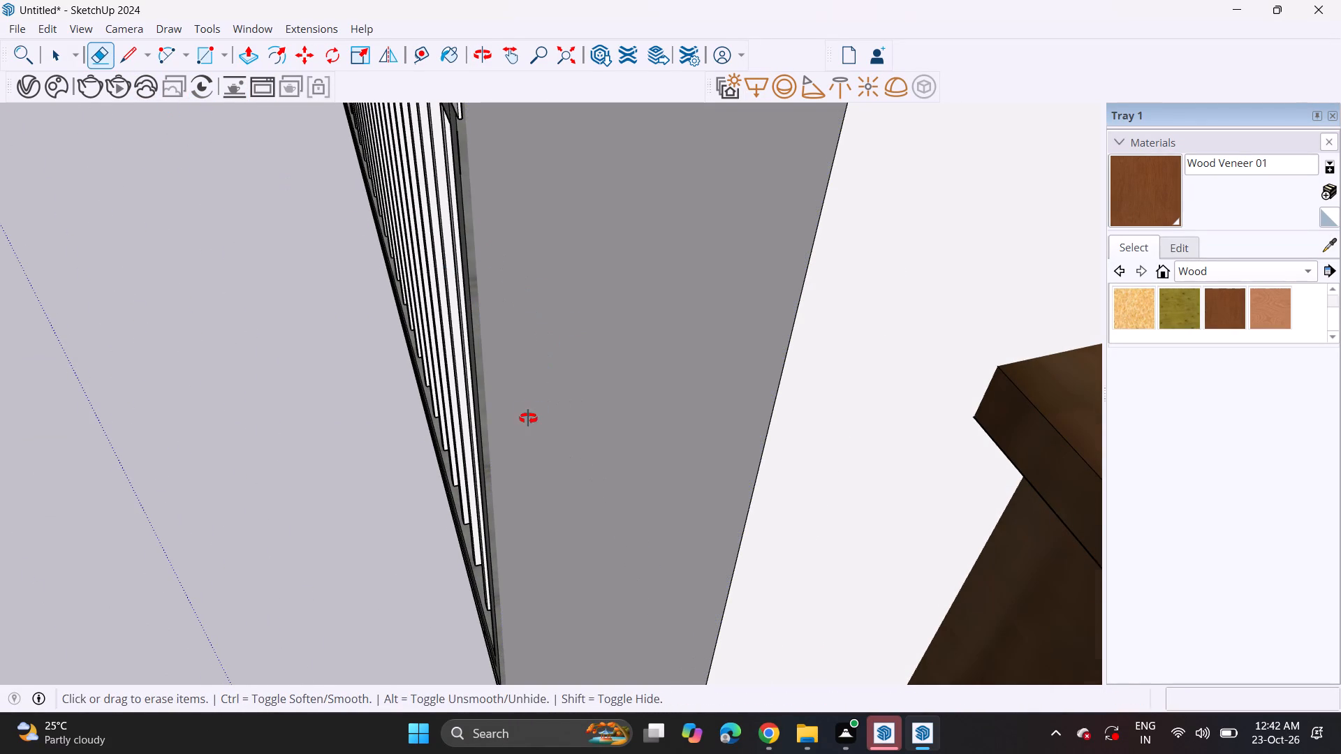
Draw a rectangular band about 3' 4 7/8" by 4 3/8" across the gate pillar's front, just below the car gate's top rail.
scroll(528, 418, "up", 1)
middle_click_drag(528, 418, 850, 147)
scroll(633, 263, "down", 7)
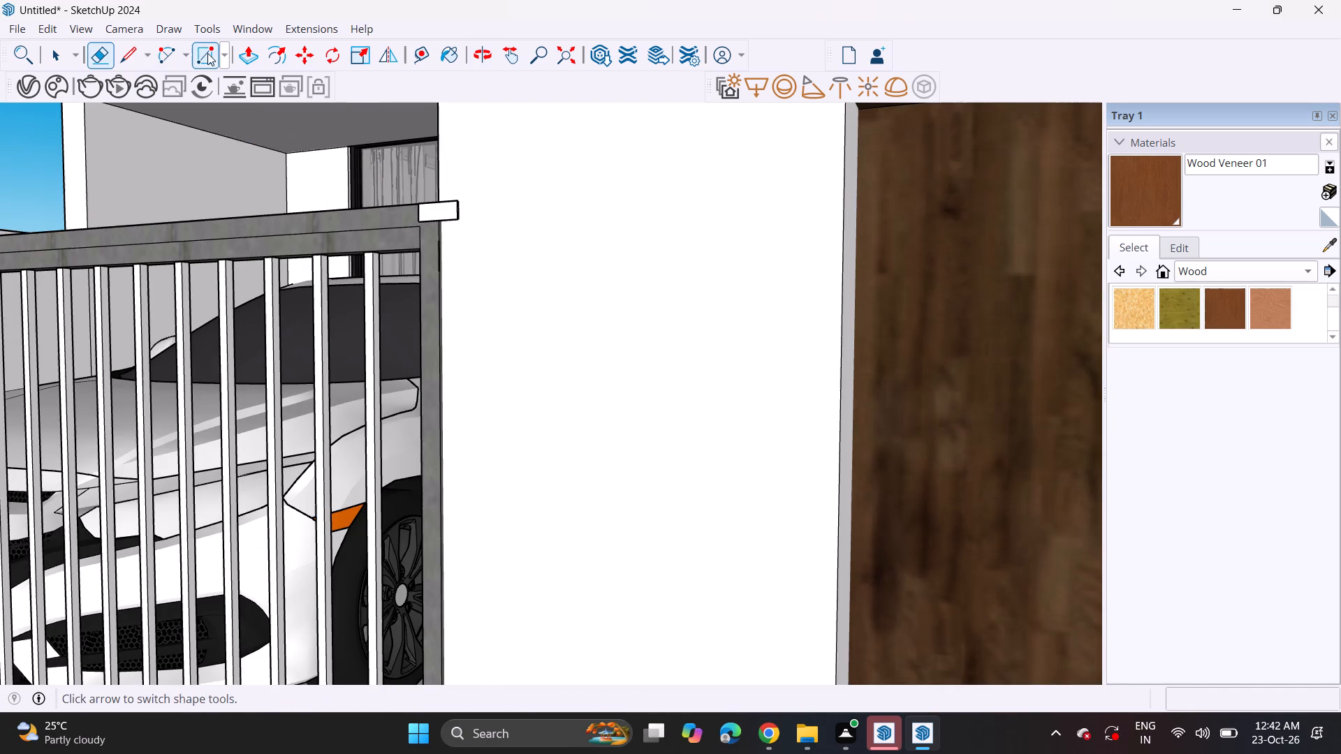
left_click(207, 53)
scroll(455, 330, "up", 2)
scroll(450, 320, "down", 1)
scroll(447, 309, "up", 2)
left_click(442, 236)
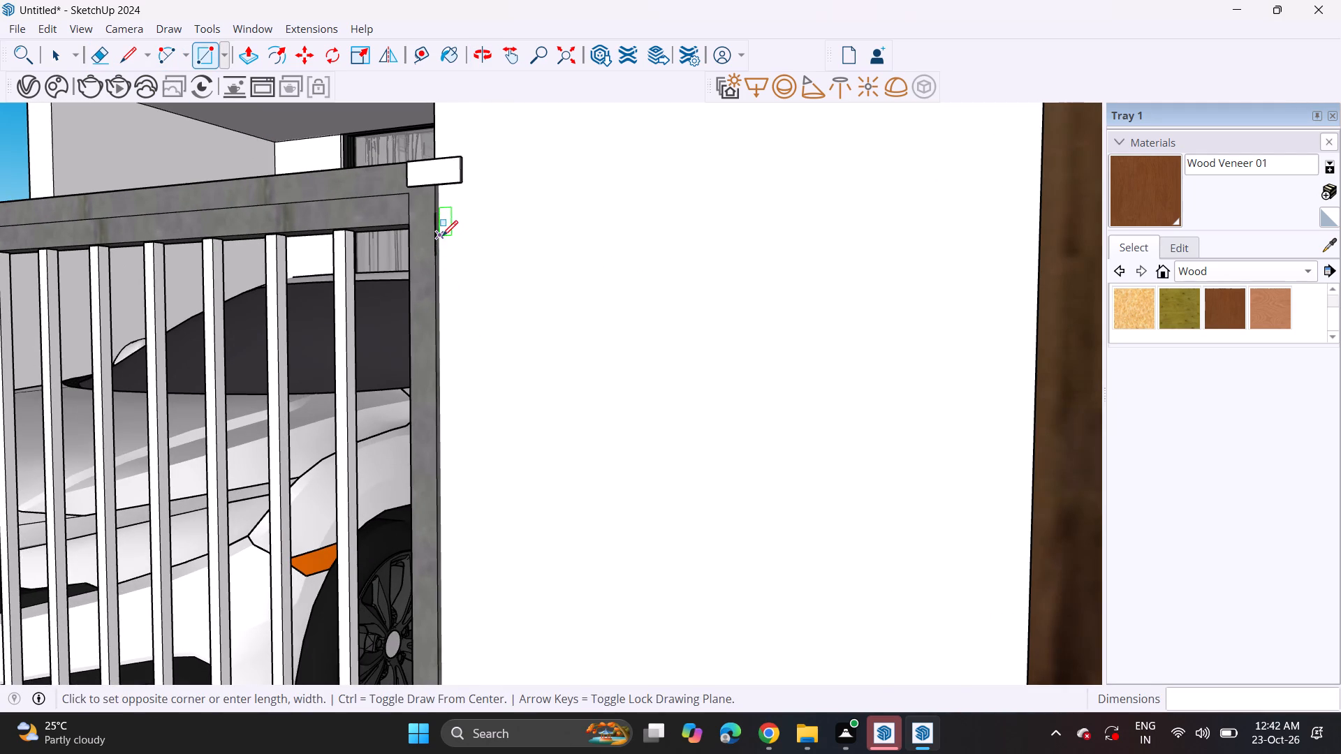
scroll(564, 336, "down", 6)
scroll(705, 343, "down", 7)
middle_click_drag(703, 351, 844, 323)
scroll(837, 325, "down", 6)
scroll(798, 324, "up", 1)
middle_click_drag(775, 327, 661, 410, "shift")
scroll(666, 411, "up", 1)
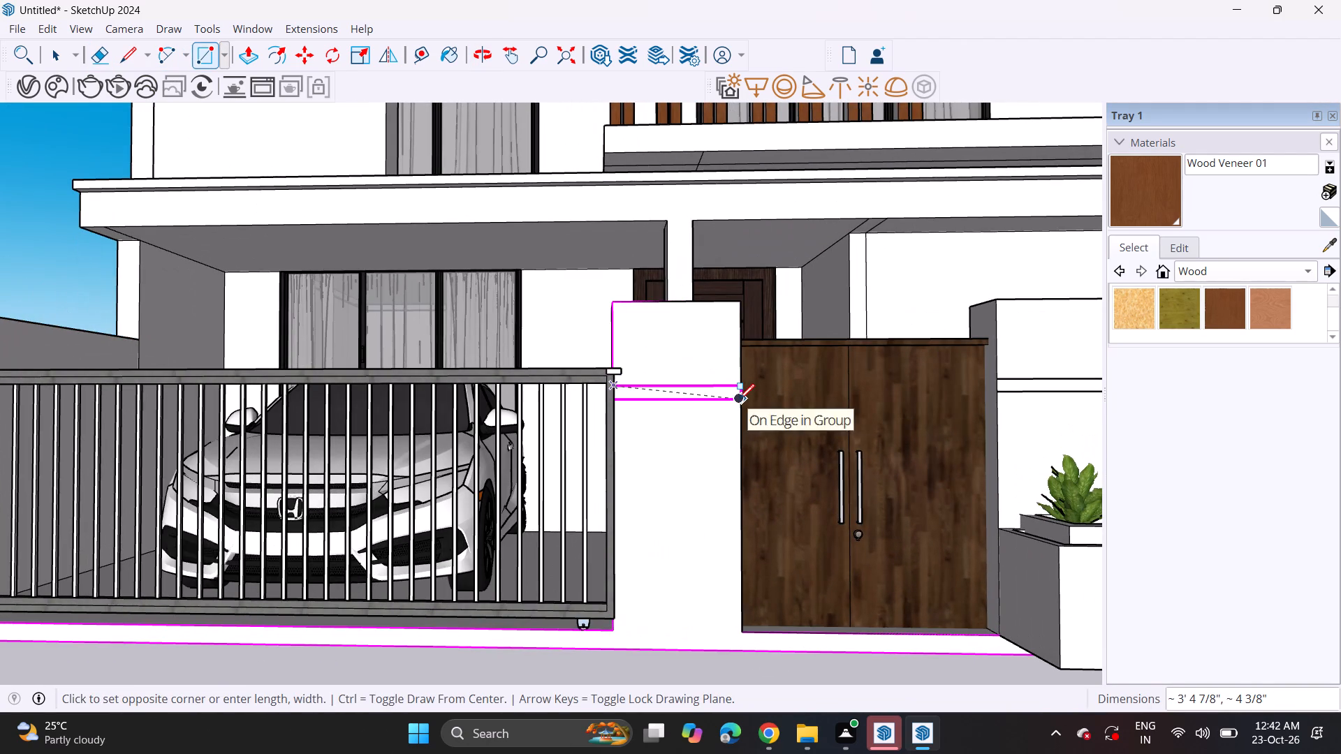
left_click(739, 399)
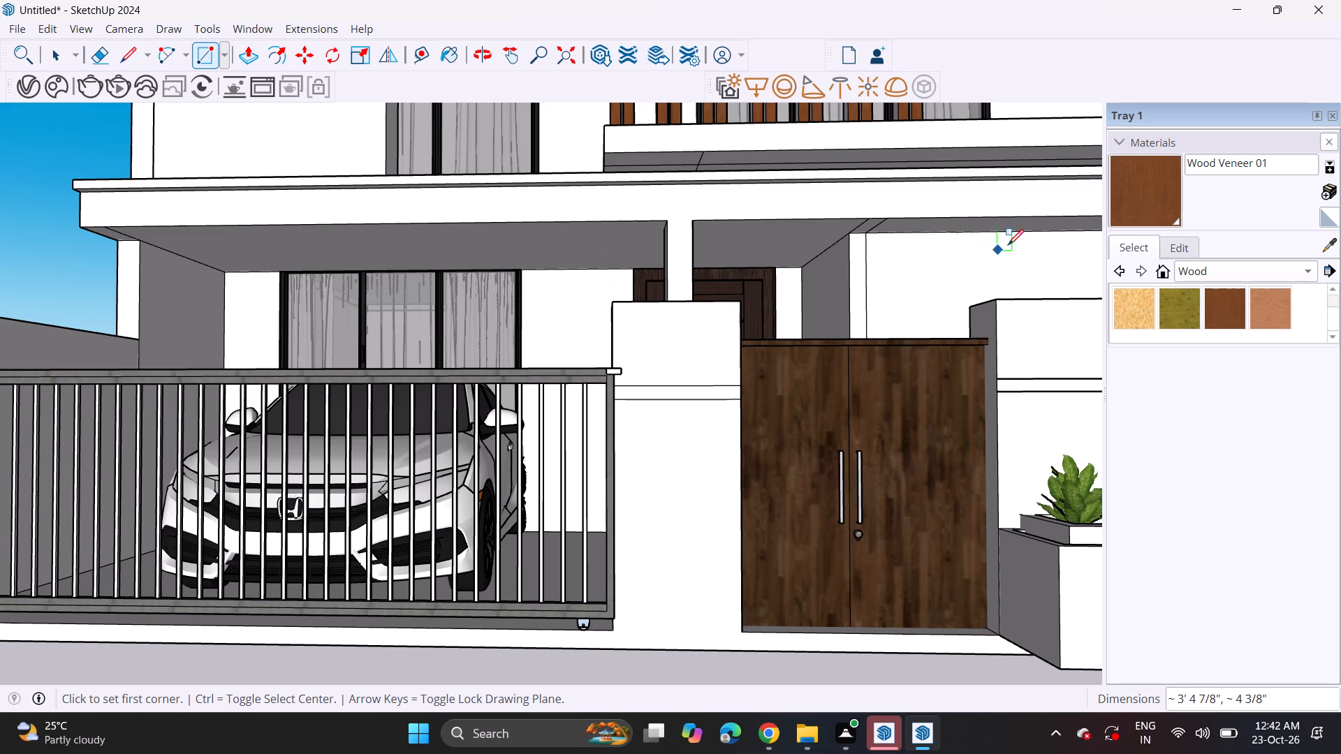
Paint the band on the gate pillar with Granite Dark Gray from the Stone materials.
left_click(1208, 270)
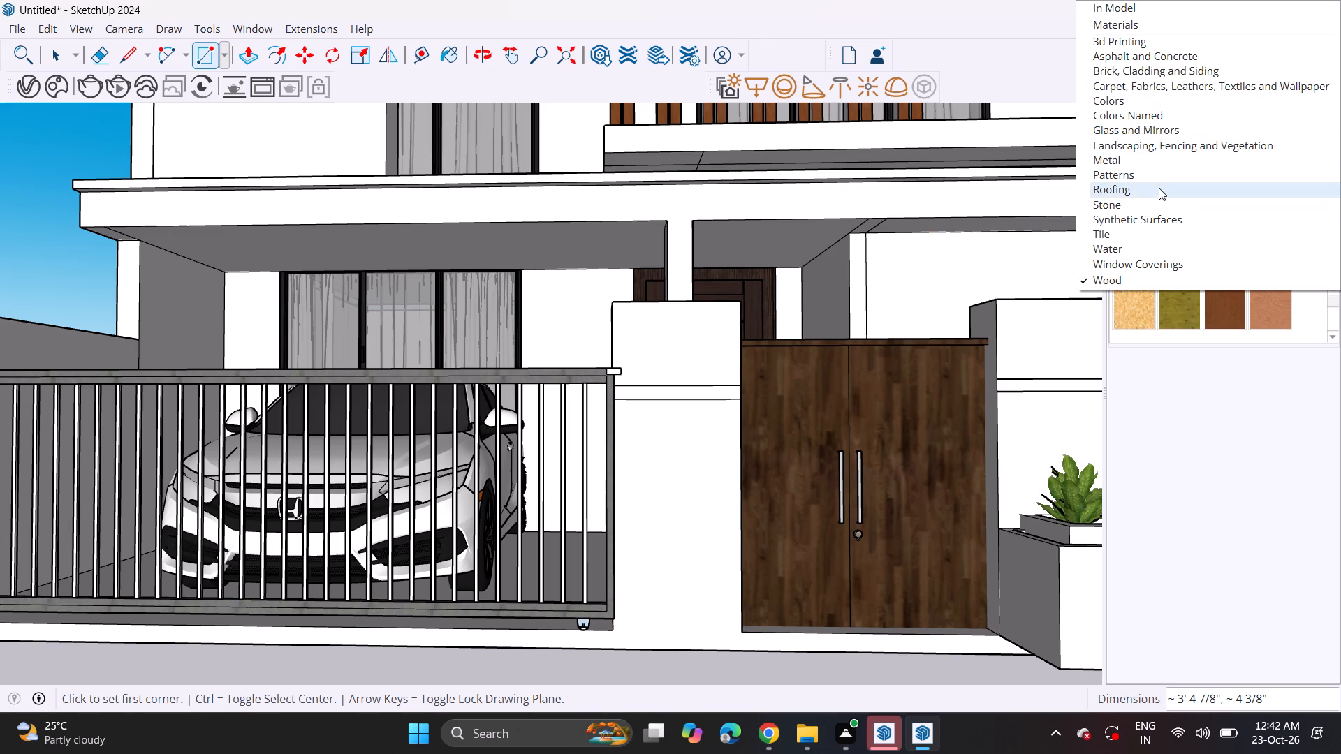
left_click(1161, 111)
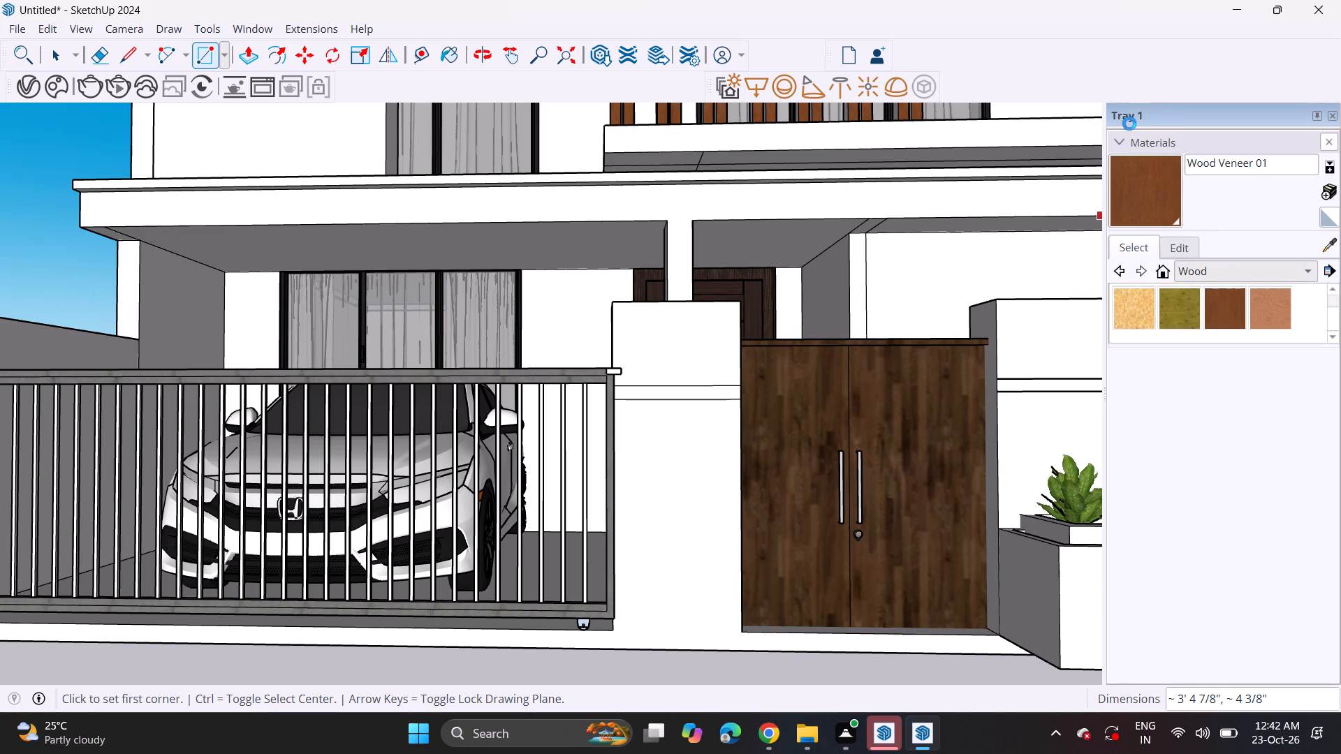
left_click_drag(1138, 109, 1101, 28)
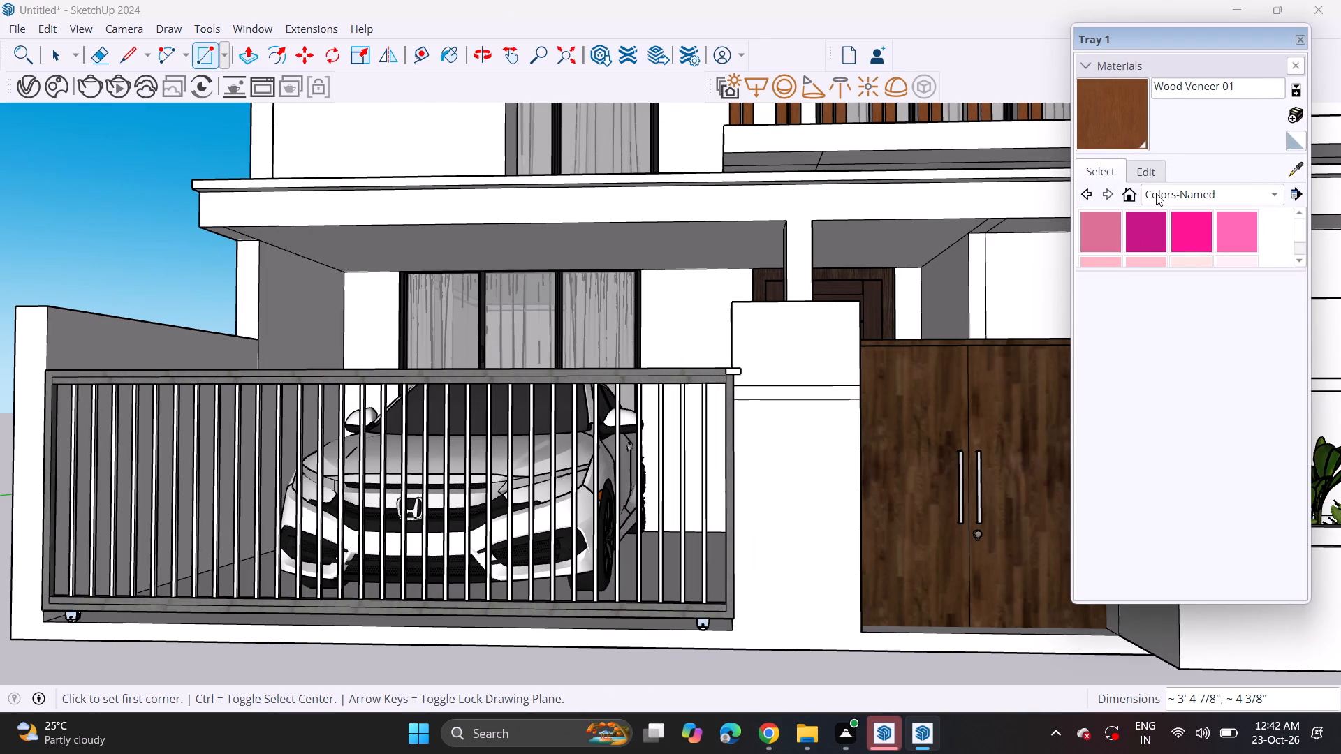
left_click(1156, 193)
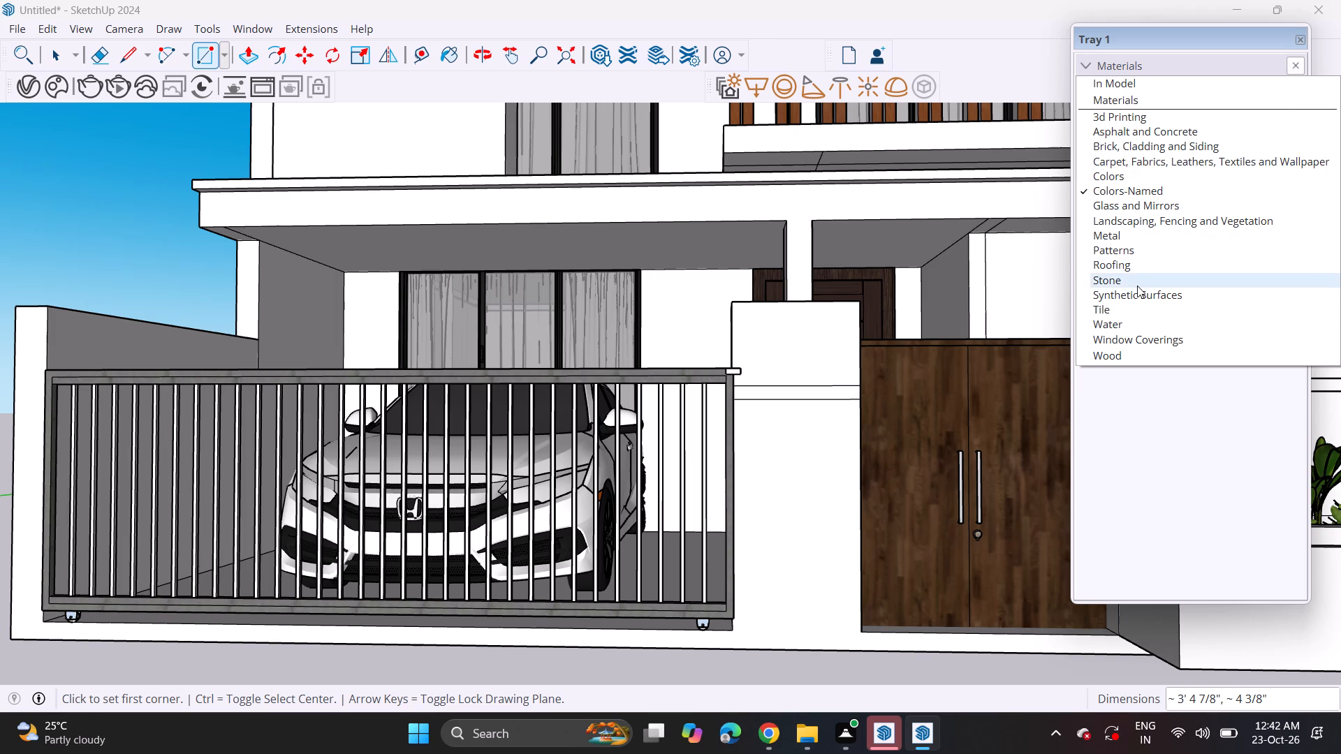
left_click(1137, 286)
left_click(1181, 222)
left_click(839, 389)
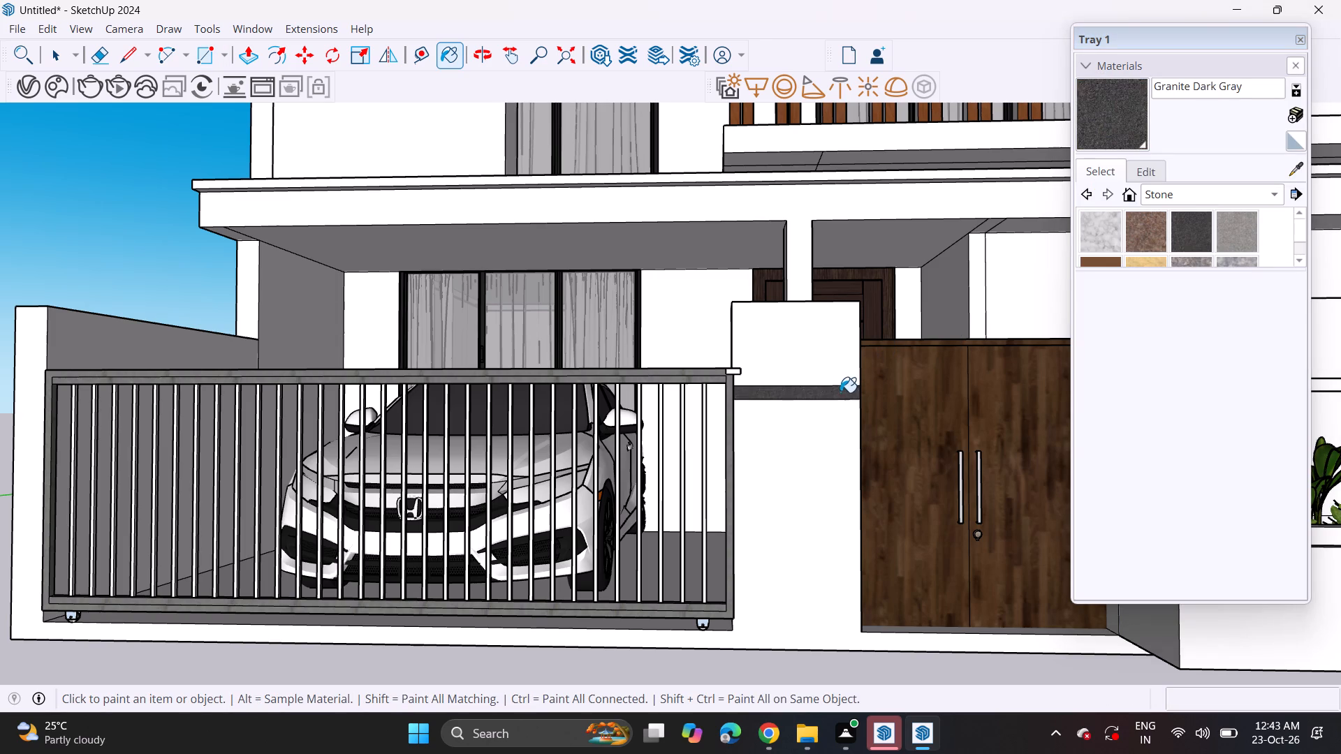
Paint the thin horizontal band on the boundary wall above the planter with Granite Dark Gray.
scroll(835, 392, "down", 5)
middle_click_drag(796, 362, 450, 392, "shift")
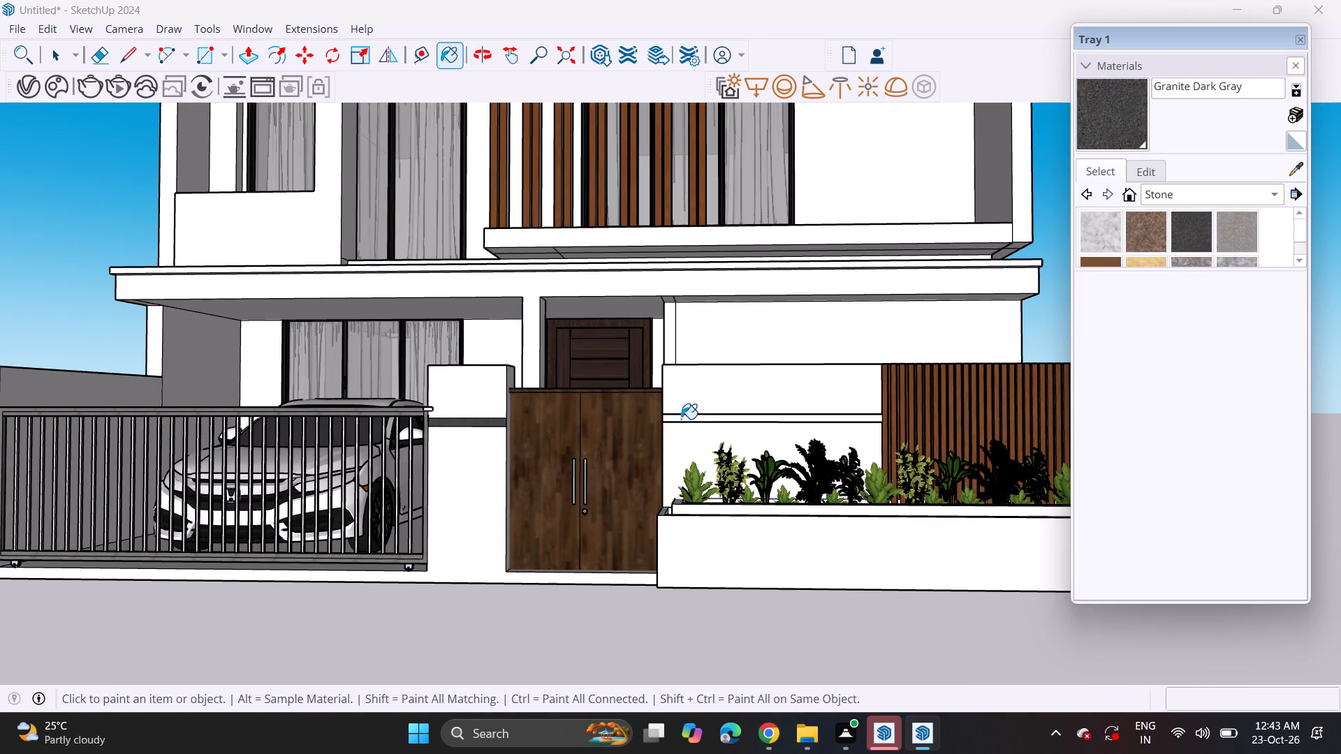
left_click(681, 419)
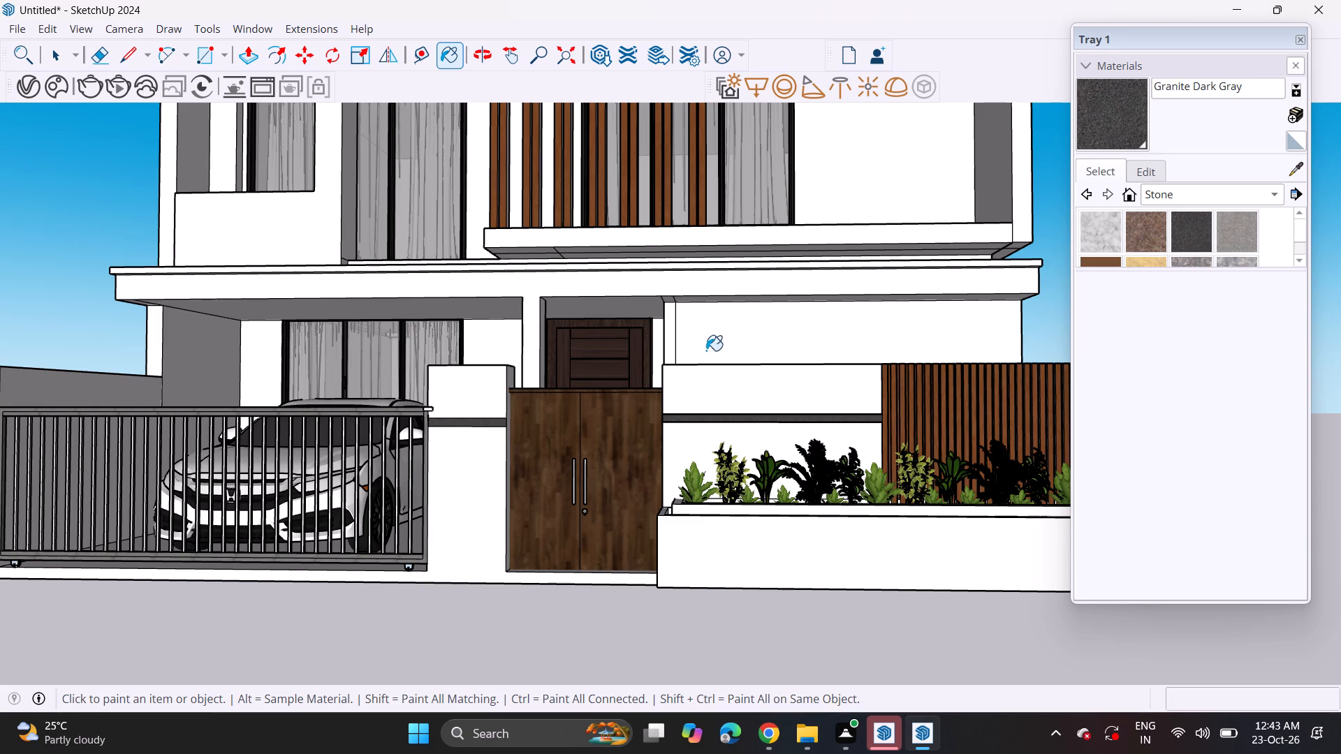
Paint the front fascia and thin top trim of the ground-floor canopy with Granite Dark Gray.
left_click(838, 273)
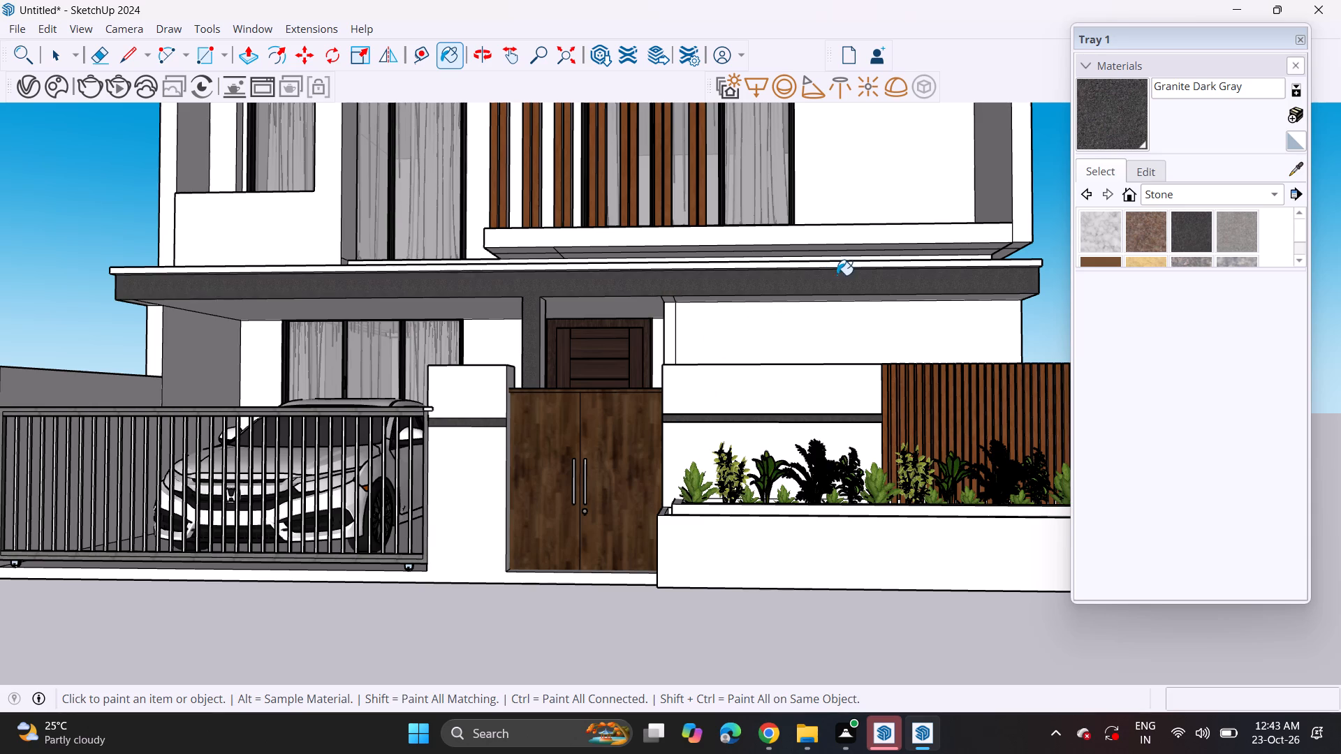
middle_click_drag(837, 275, 840, 325)
scroll(814, 245, "up", 3)
left_click(807, 272)
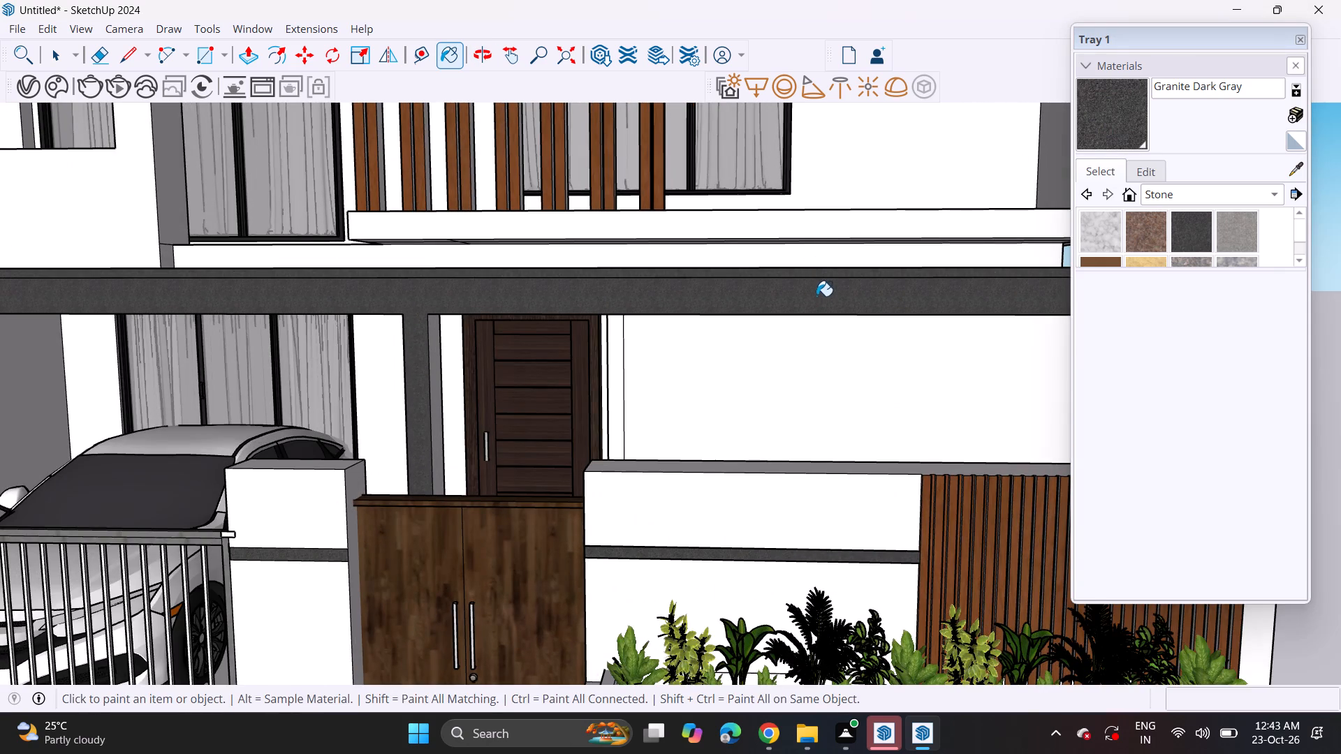
Paint the front edge and underside step of the upper-floor balcony slab below the wooden fins with Granite Dark Gray.
scroll(816, 300, "down", 5)
middle_click_drag(818, 300, 820, 274)
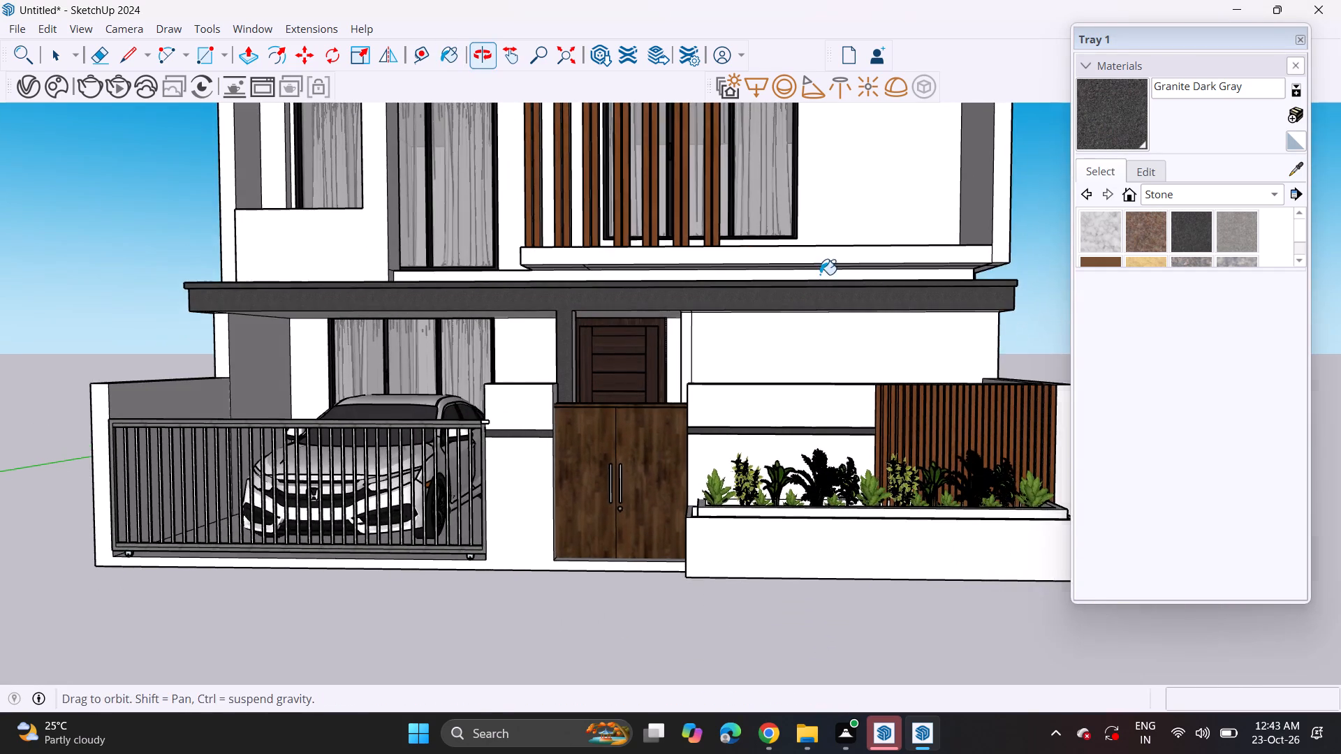
scroll(817, 246, "up", 4)
left_click(816, 255)
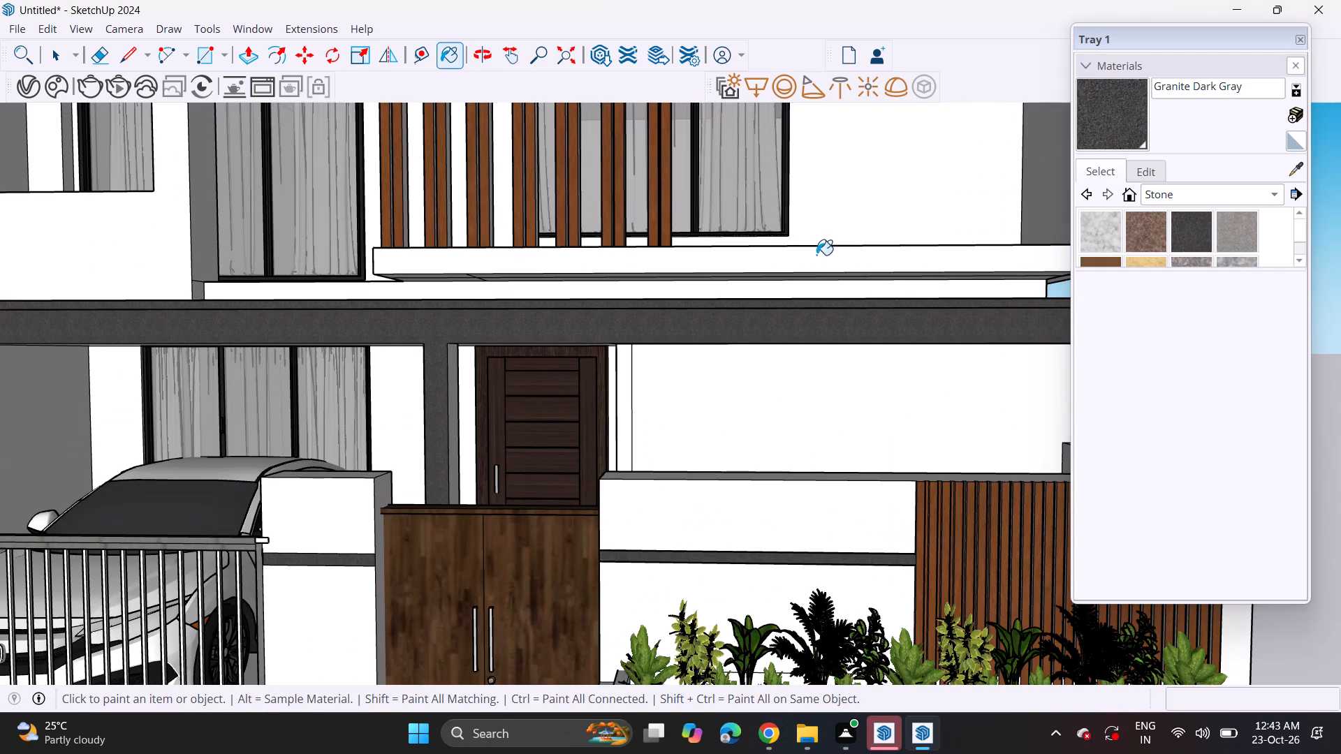
middle_click_drag(812, 273, 824, 217)
scroll(812, 273, "up", 5)
left_click(816, 287)
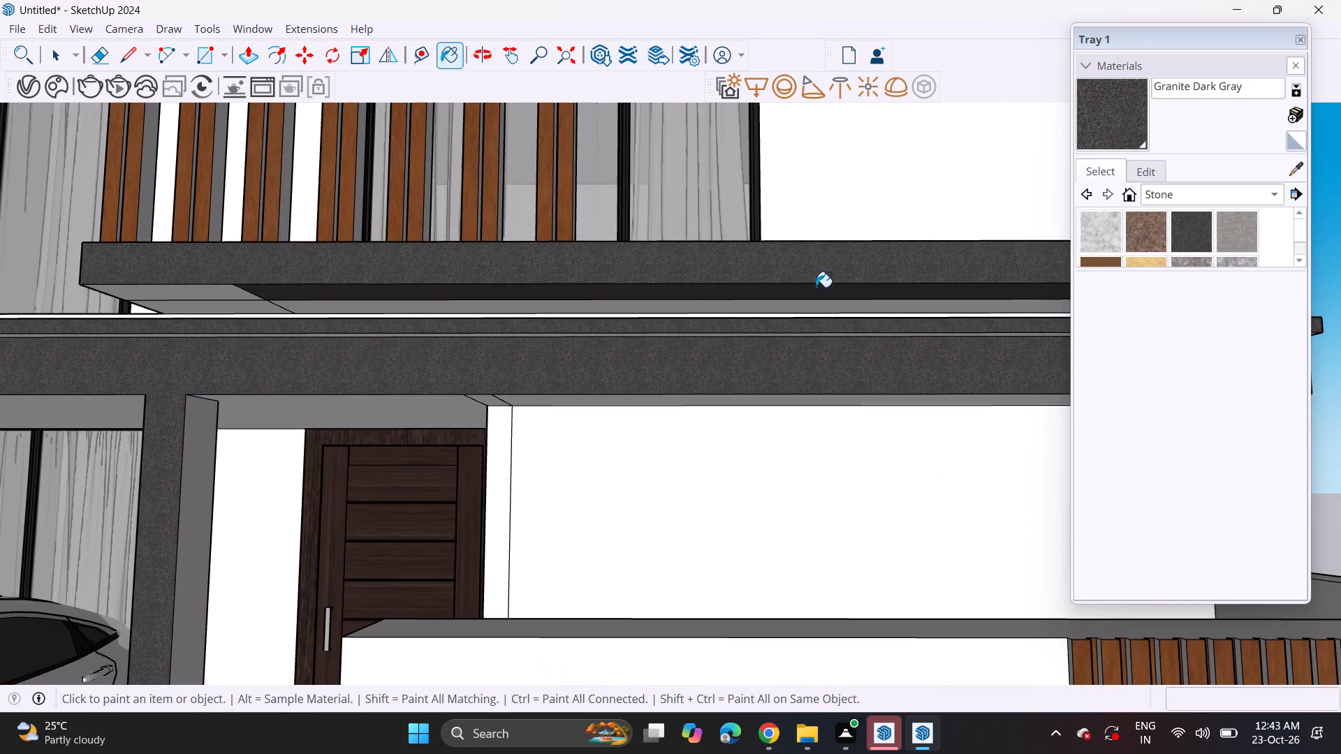
scroll(805, 287, "down", 7)
left_click(501, 288)
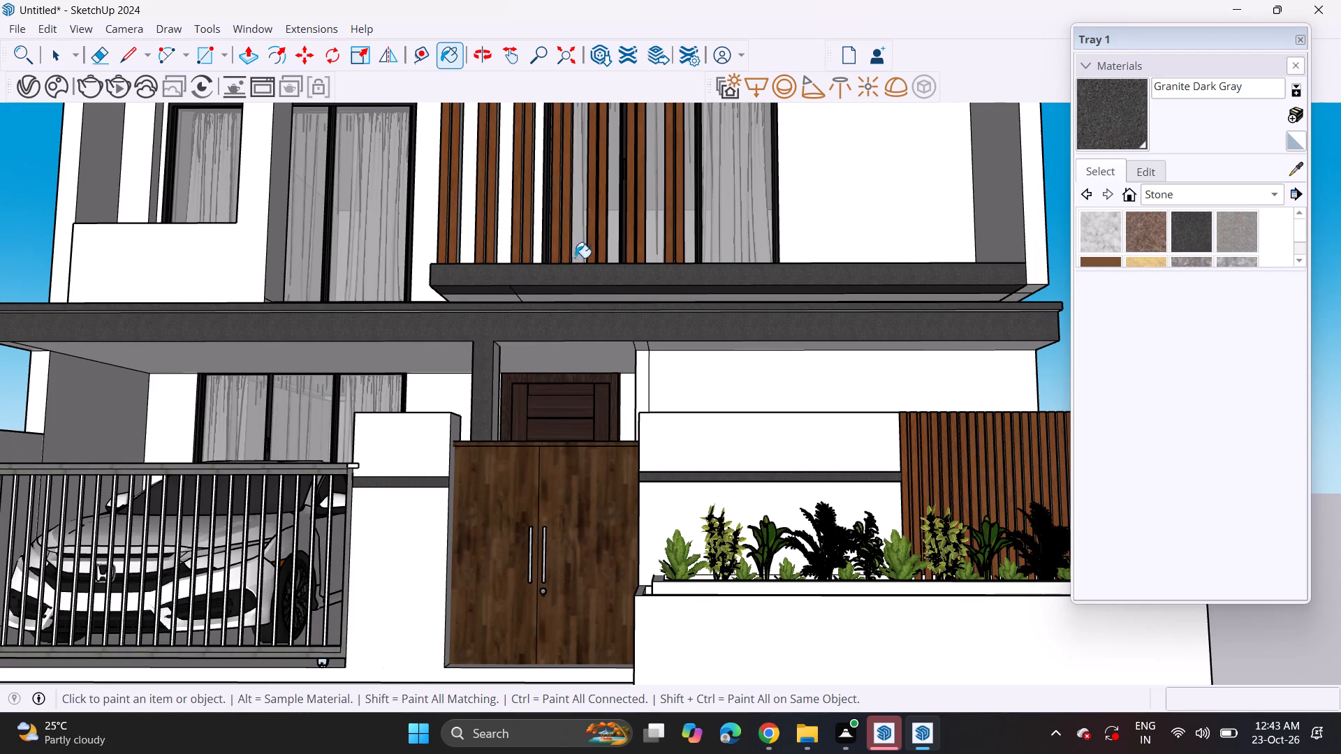
Paint the three front strips of the canopy fascia above the wooden fins with Granite Dark Gray.
middle_click_drag(579, 258, 574, 549, "shift")
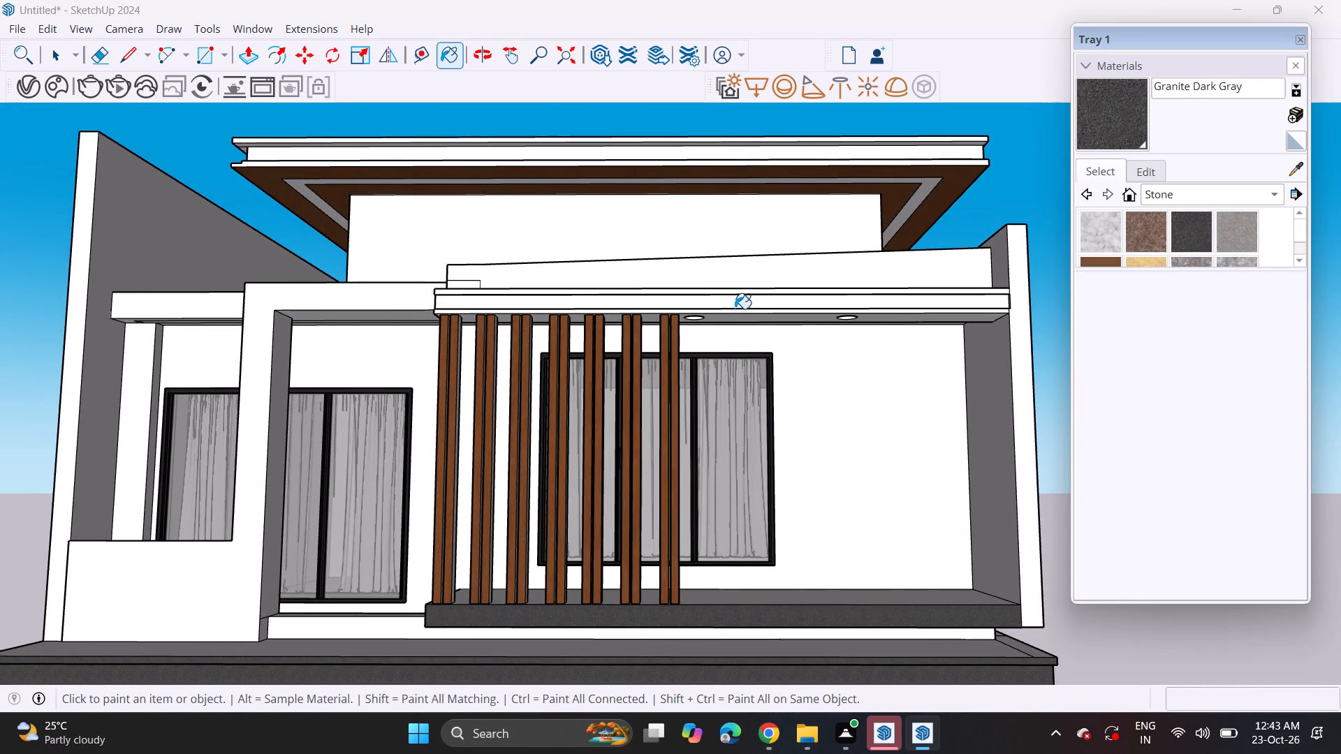
scroll(719, 333, "up", 3)
left_click(732, 295)
left_click(738, 277)
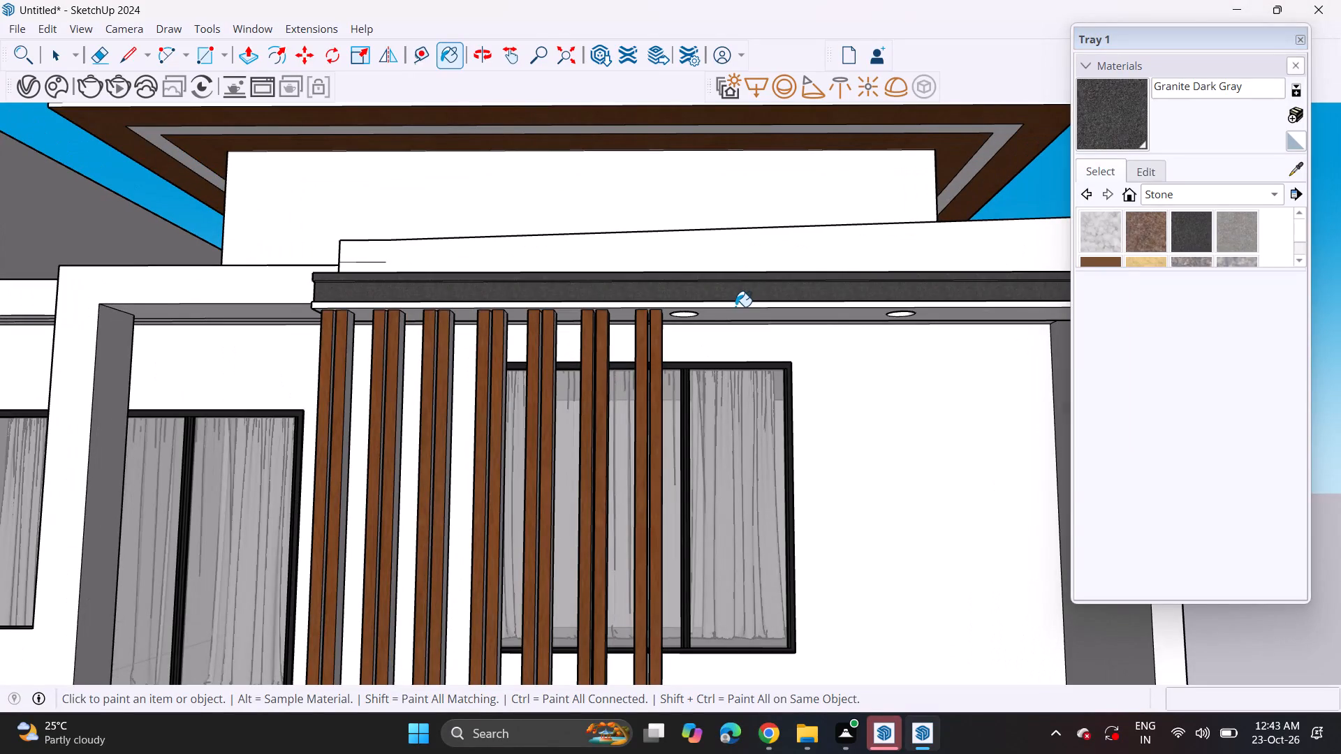
left_click(735, 306)
Paint the front fascia of the top roof, including its upper and lower trims, with Granite Dark Gray.
scroll(730, 281, "down", 6)
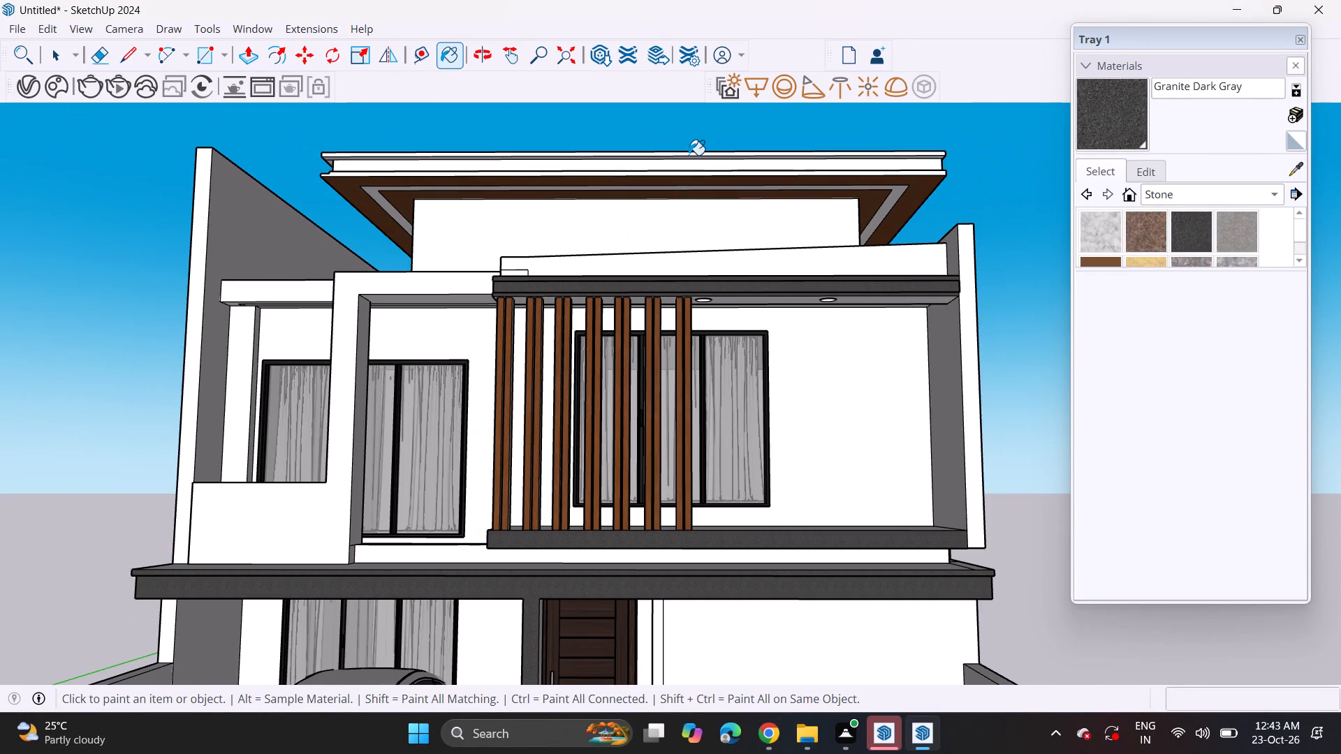
left_click(689, 155)
left_click(689, 164)
left_click(703, 155)
scroll(703, 158, "up", 6)
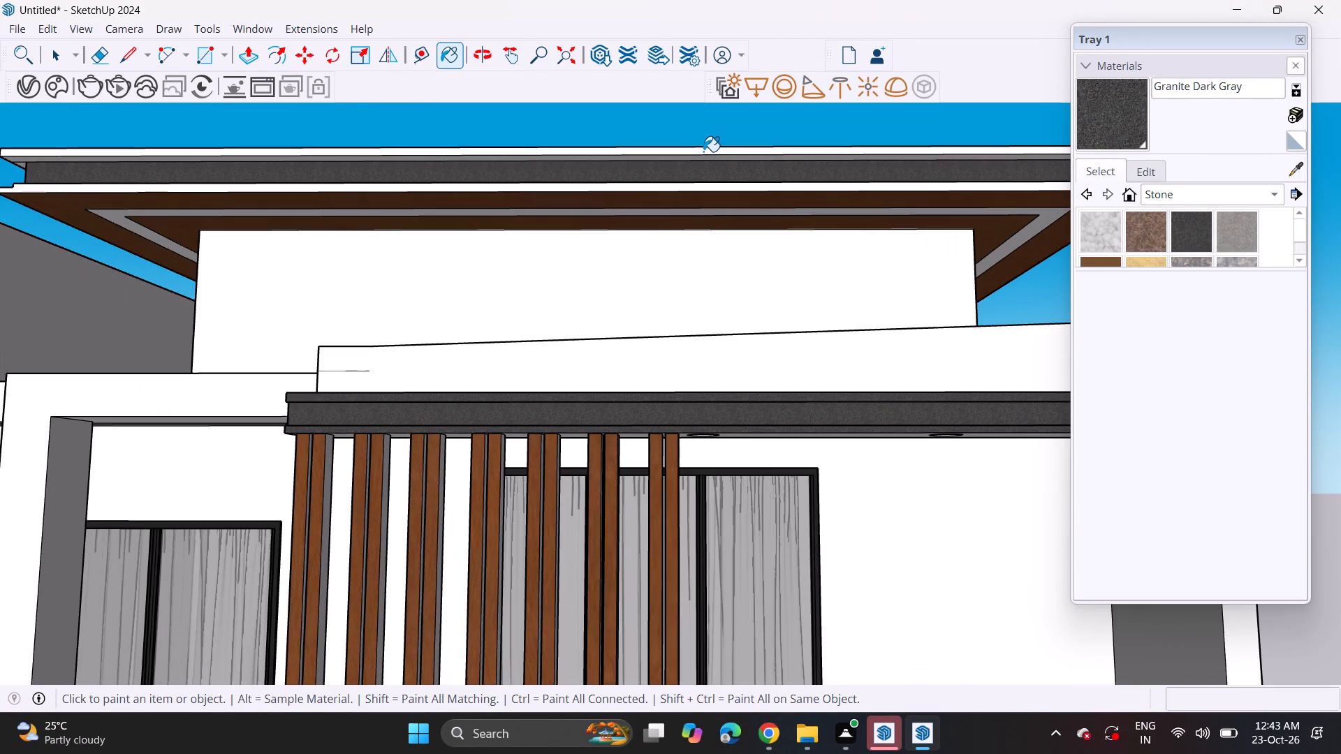
left_click(703, 151)
left_click(705, 158)
left_click(704, 187)
left_click(704, 183)
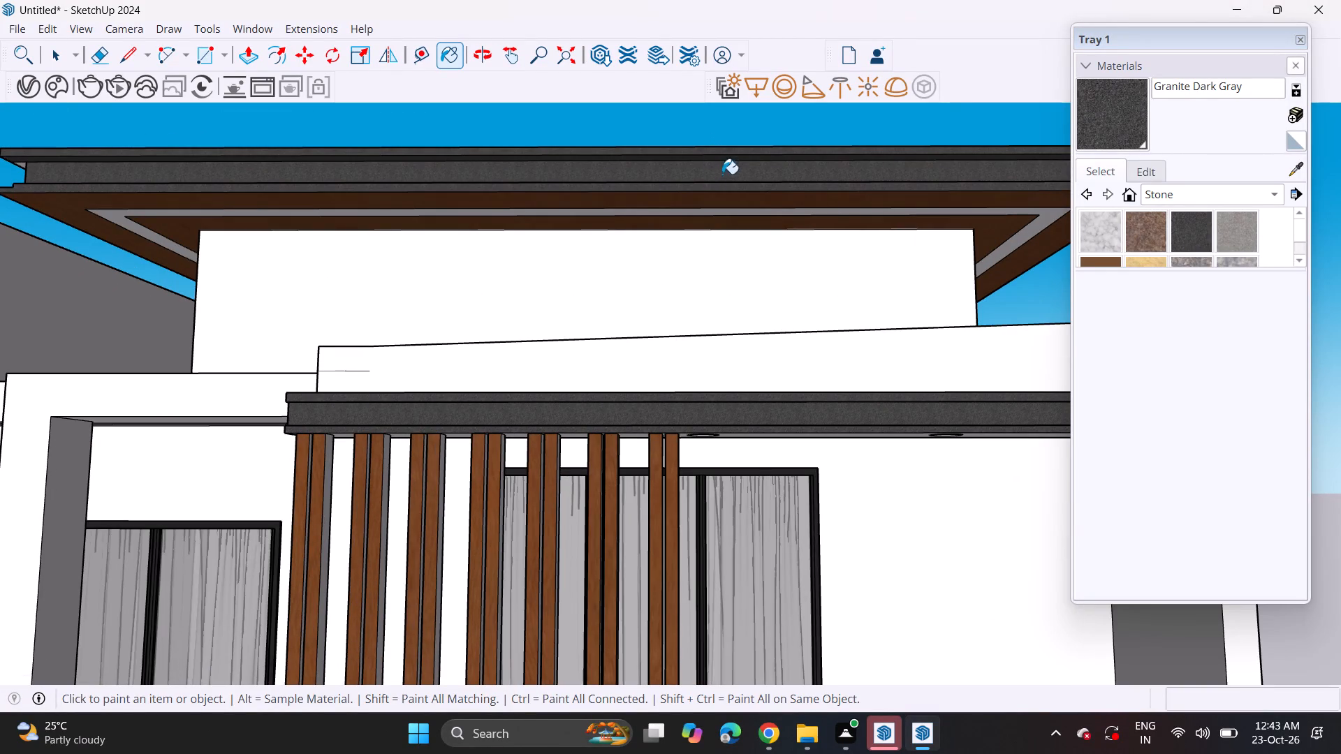
Paint the narrow ledge on the top roof's fascia and the roof's front top strip with Granite Dark Gray.
middle_click_drag(722, 174, 723, 302)
scroll(723, 202, "up", 5)
middle_click_drag(719, 191, 728, 317)
scroll(726, 189, "up", 1)
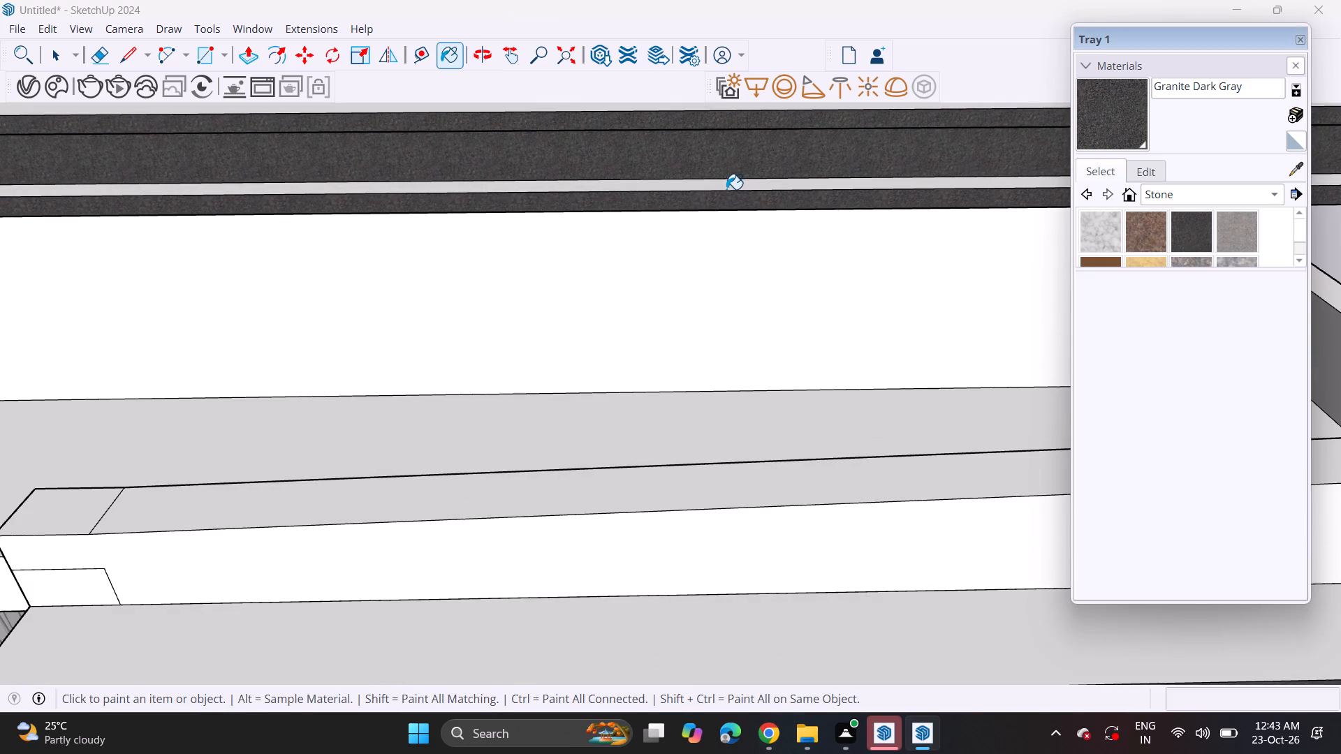
left_click(726, 189)
scroll(728, 185, "down", 6)
left_click(728, 138)
Paint the two faces of the recessed upper-floor pier beside the smaller balcony's window with Granite Dark Gray.
scroll(725, 211, "down", 7)
middle_click_drag(721, 406, 723, 361)
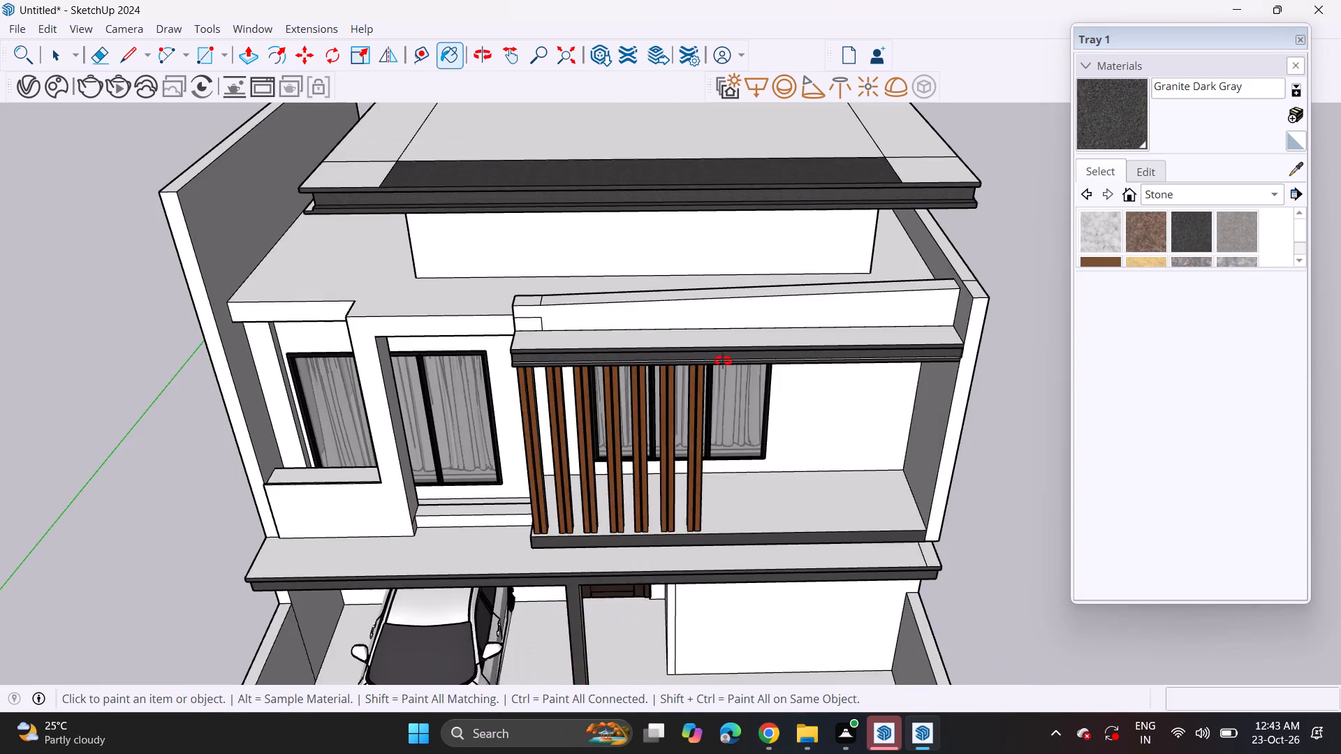
middle_click_drag(723, 361, 720, 226)
scroll(717, 234, "down", 4)
scroll(719, 321, "up", 1)
middle_click_drag(720, 286, 747, 171)
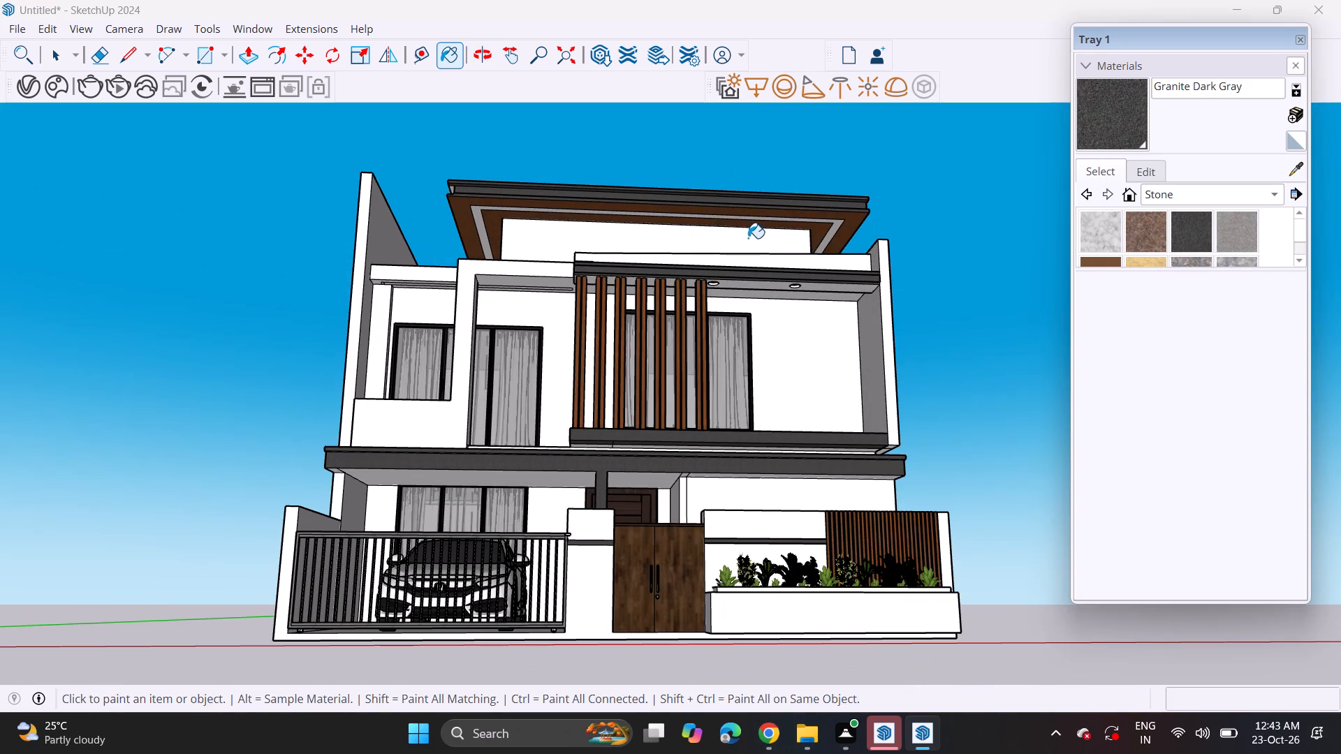
middle_click_drag(751, 239, 709, 263)
scroll(544, 279, "up", 3)
left_click(349, 348)
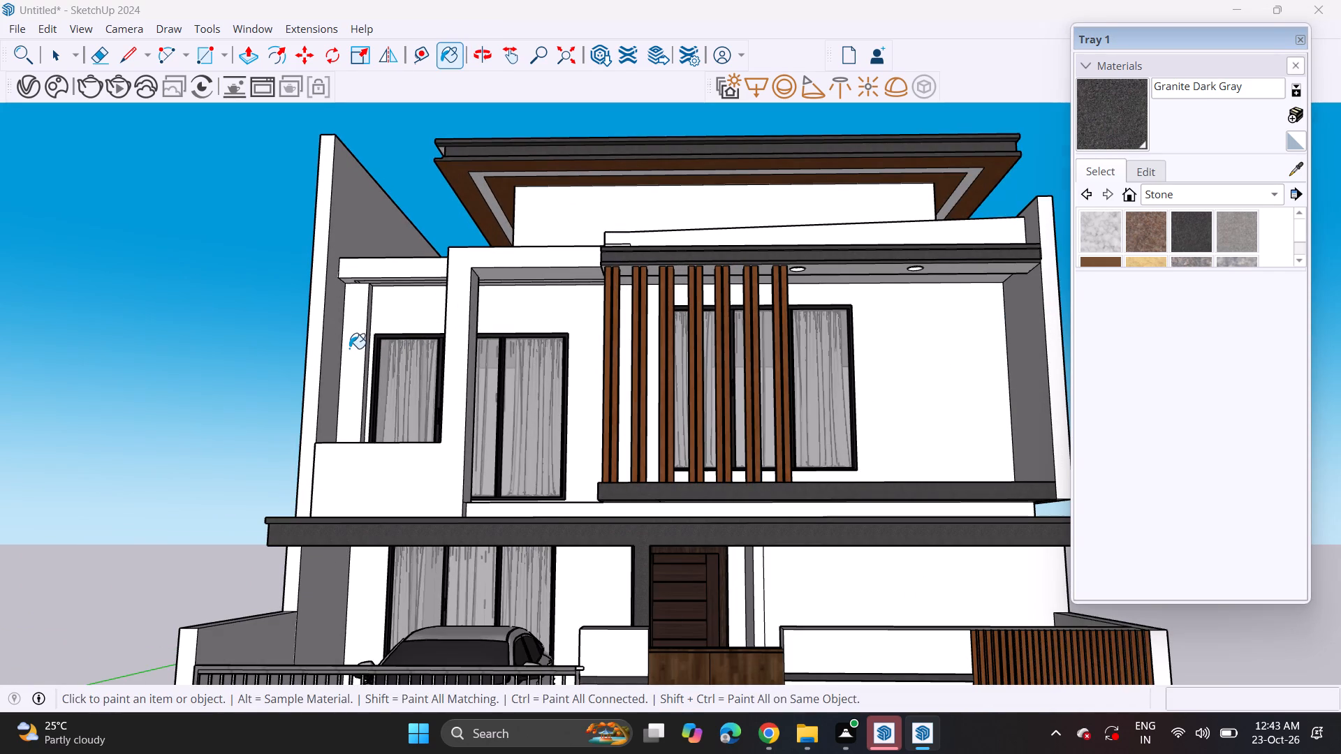
left_click(368, 334)
Draw a vertical line about 5' 1/16" long separating the smaller balcony's parapet from the adjoining white frame column.
scroll(379, 360, "down", 3)
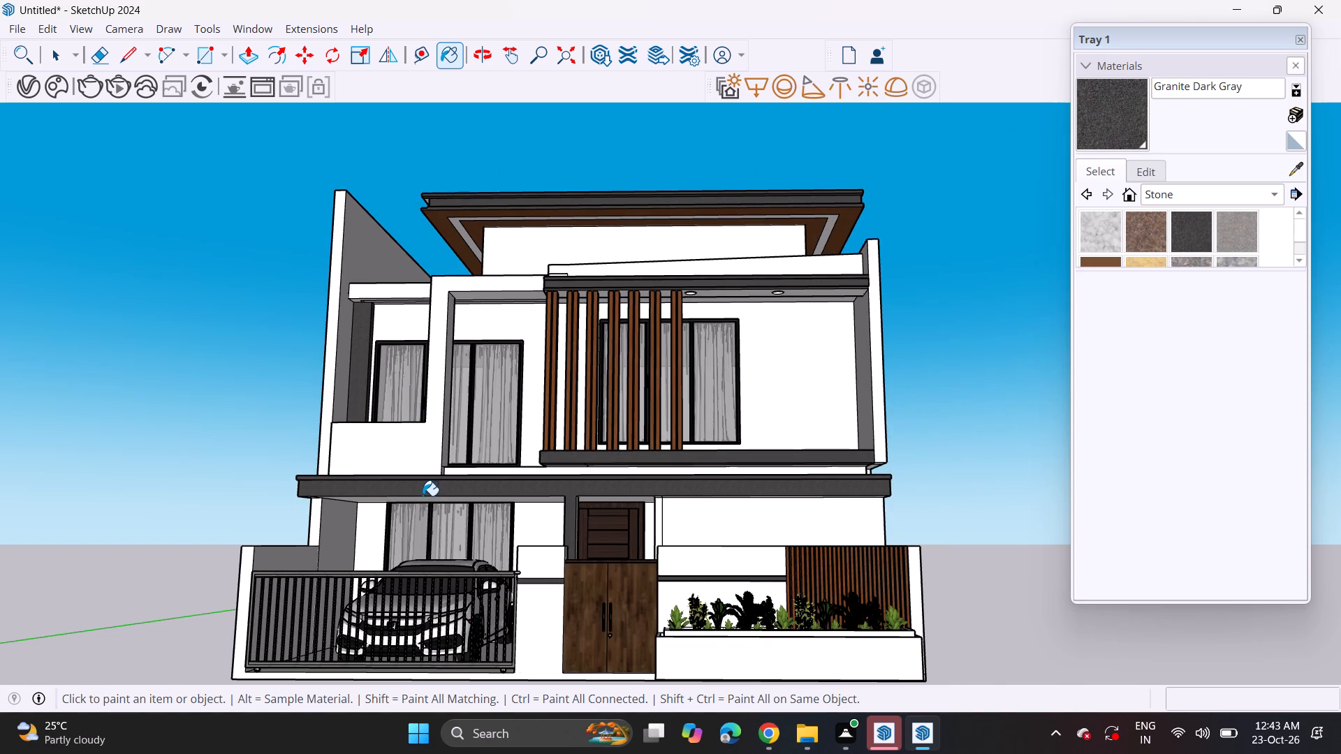
middle_click_drag(402, 445, 414, 511)
scroll(374, 467, "up", 1)
middle_click_drag(374, 467, 591, 507)
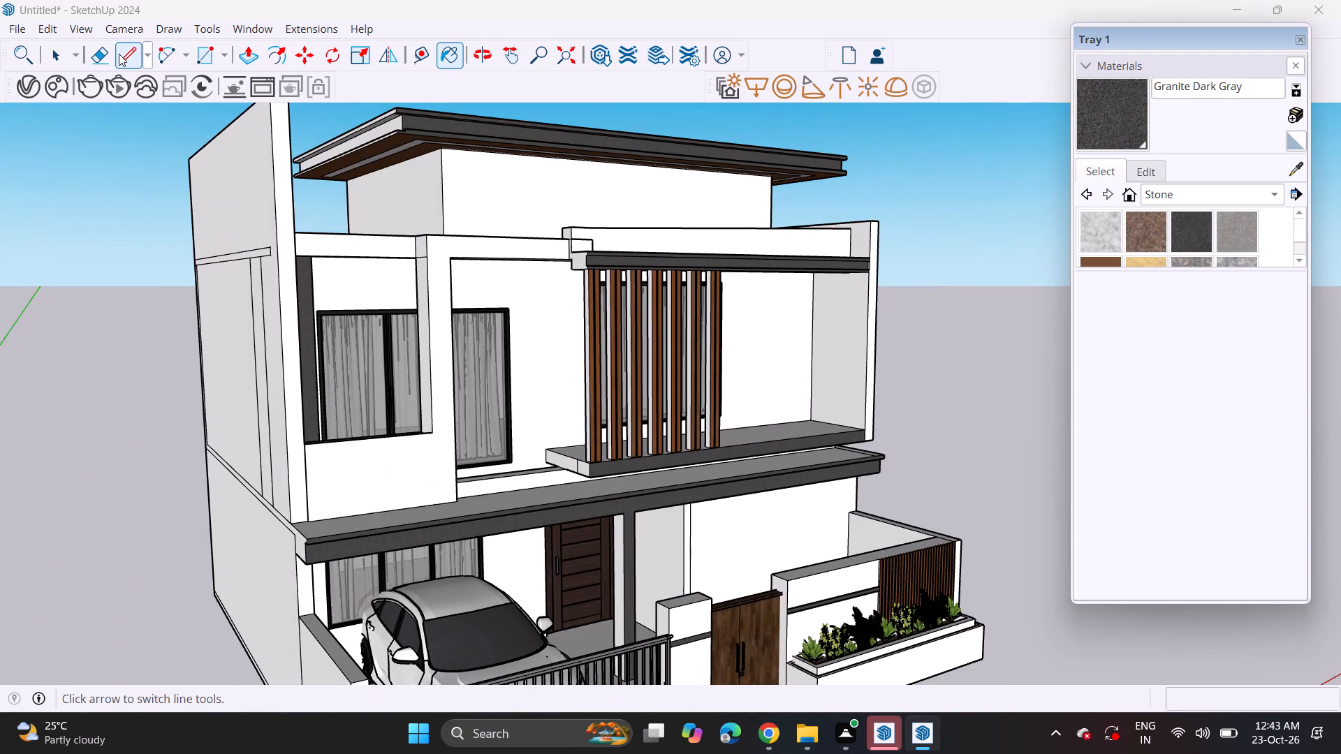
left_click(119, 53)
left_click(430, 438)
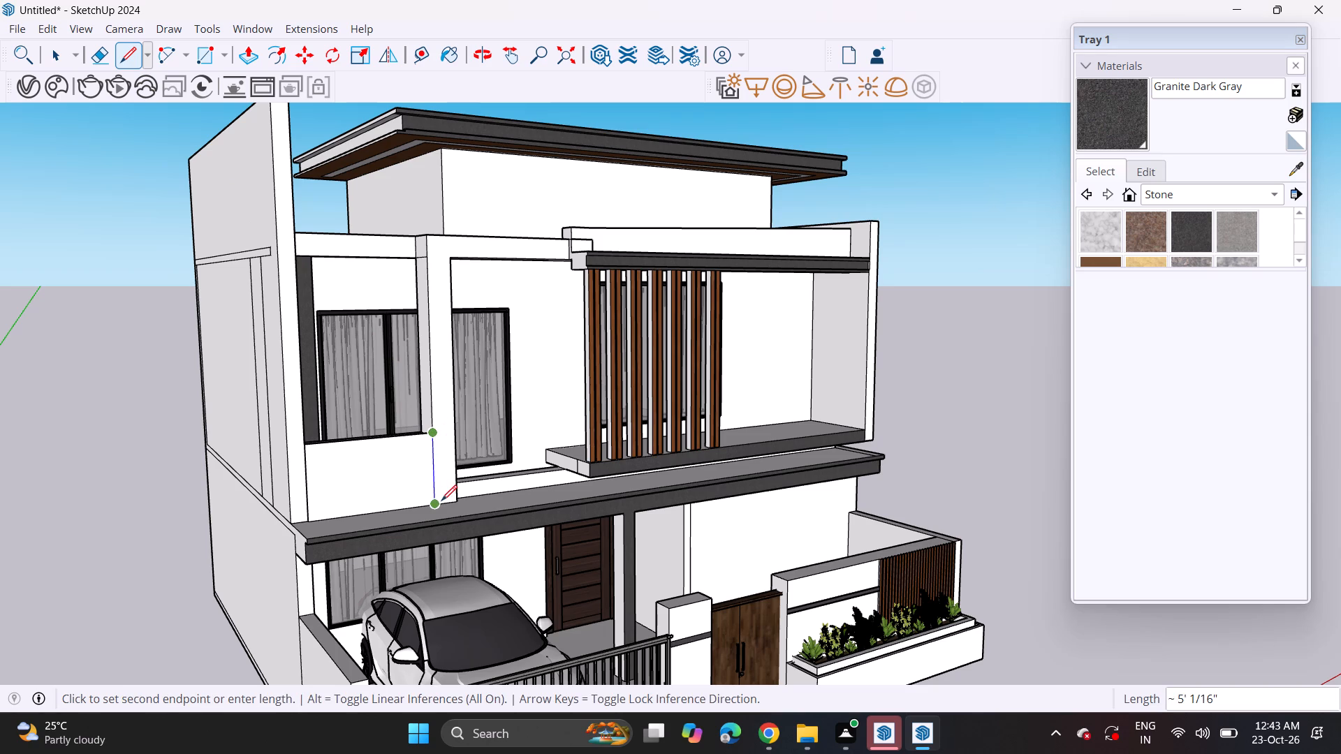
left_click(437, 502)
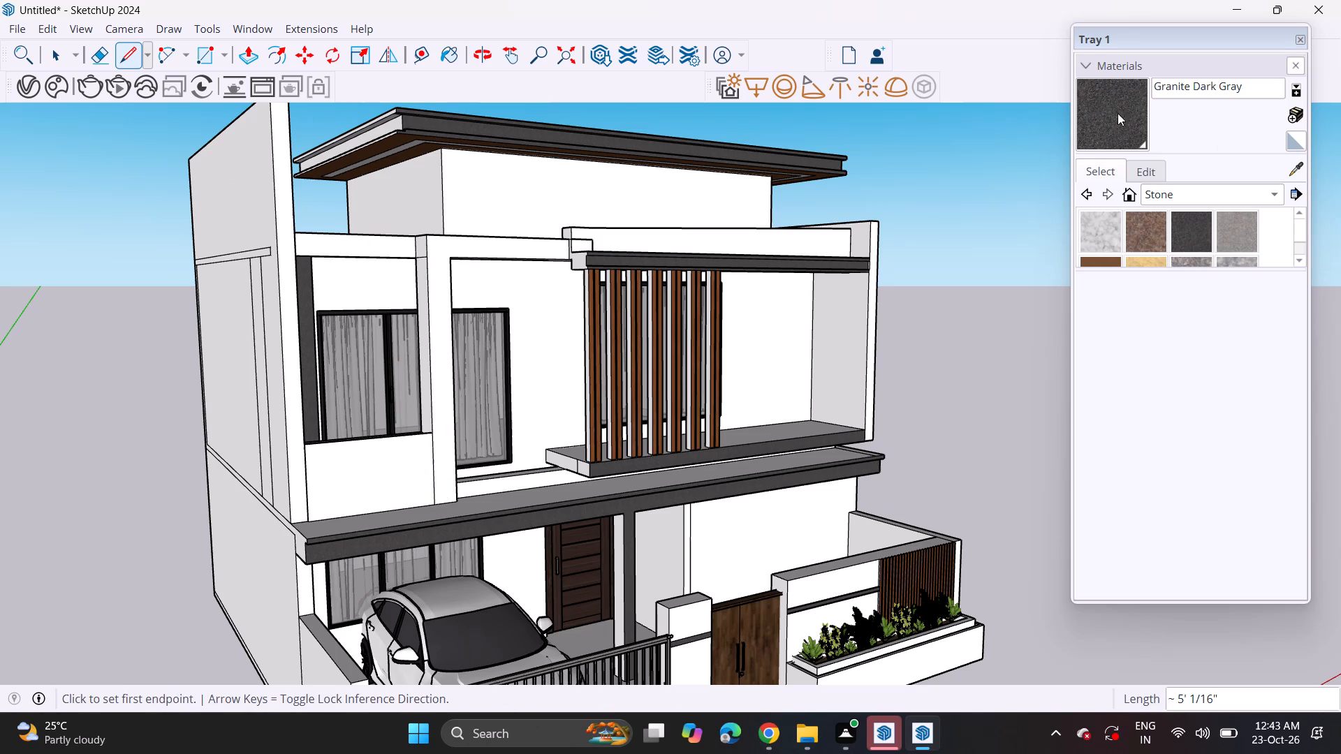
Paint the front face of the smaller balcony's parapet with Granite Dark Gray.
left_click(1117, 113)
left_click(402, 478)
middle_click_drag(535, 493, 175, 487)
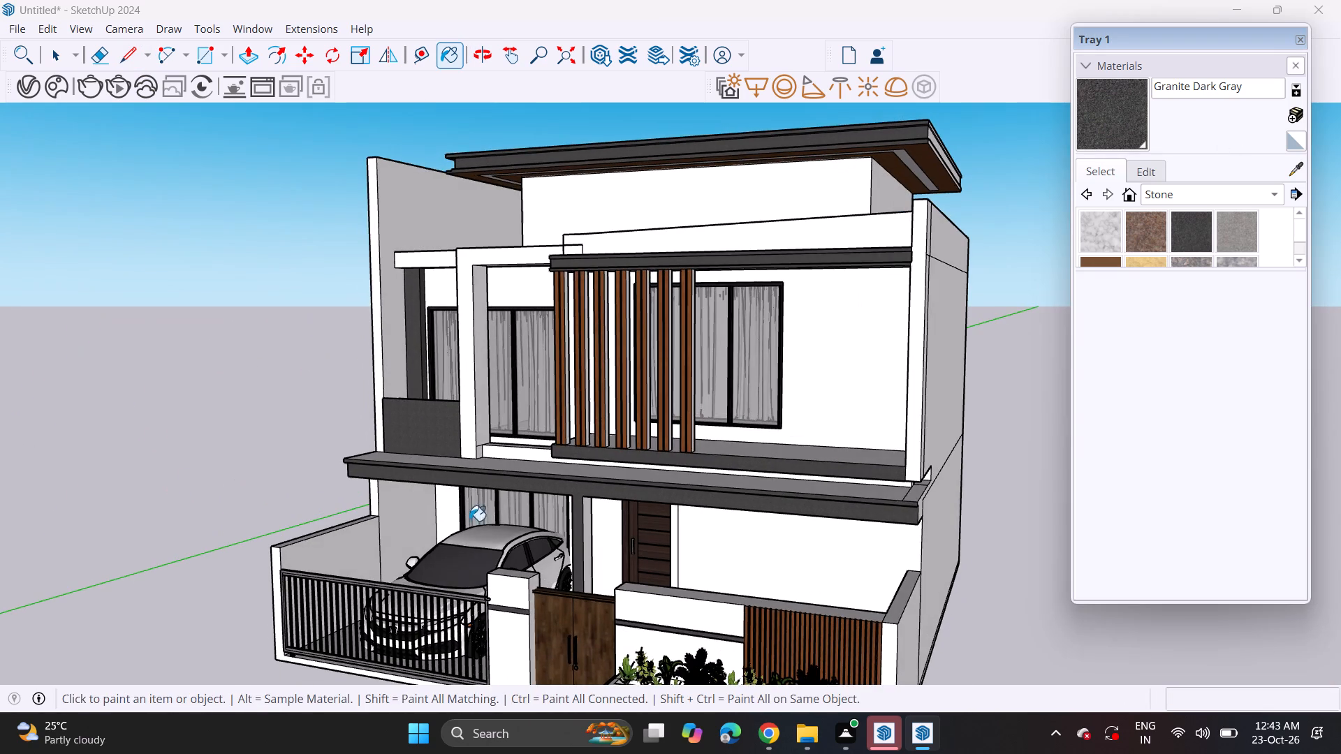
scroll(483, 511, "up", 1)
middle_click_drag(492, 509, 622, 503)
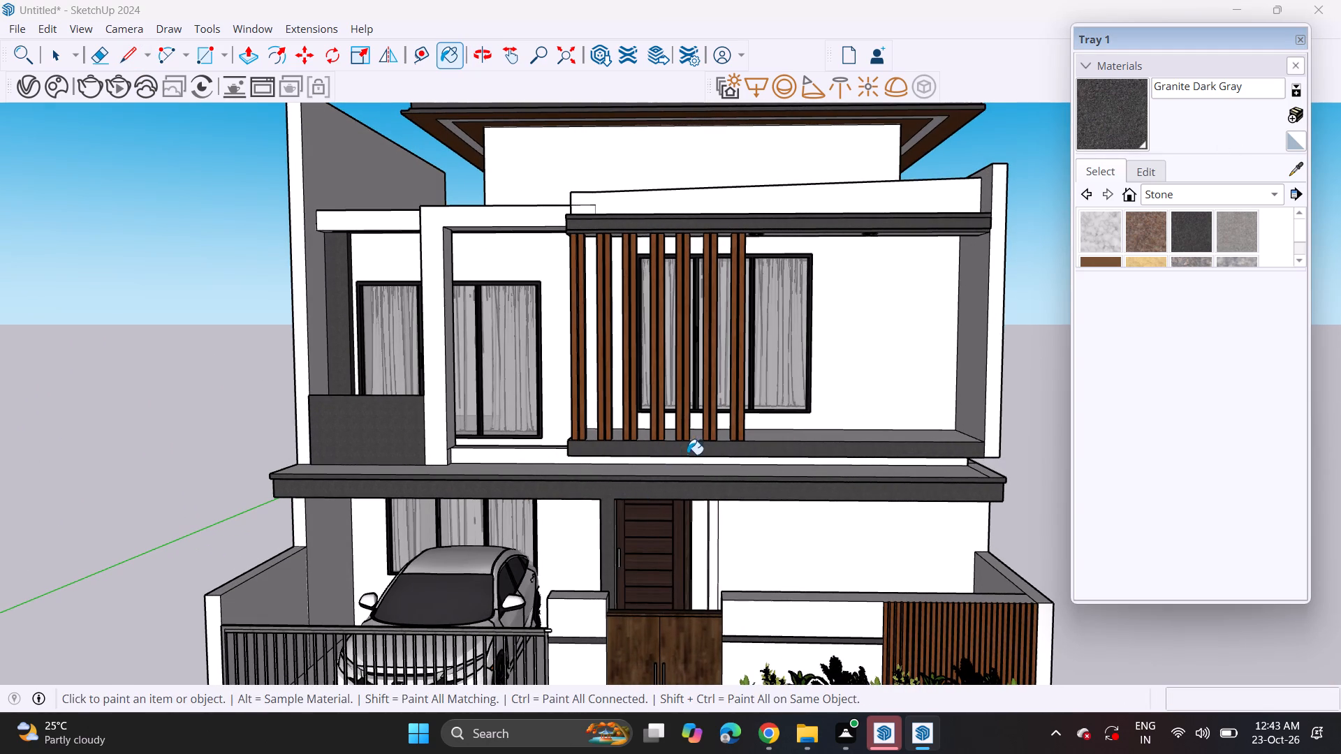
scroll(1191, 215, "up", 3)
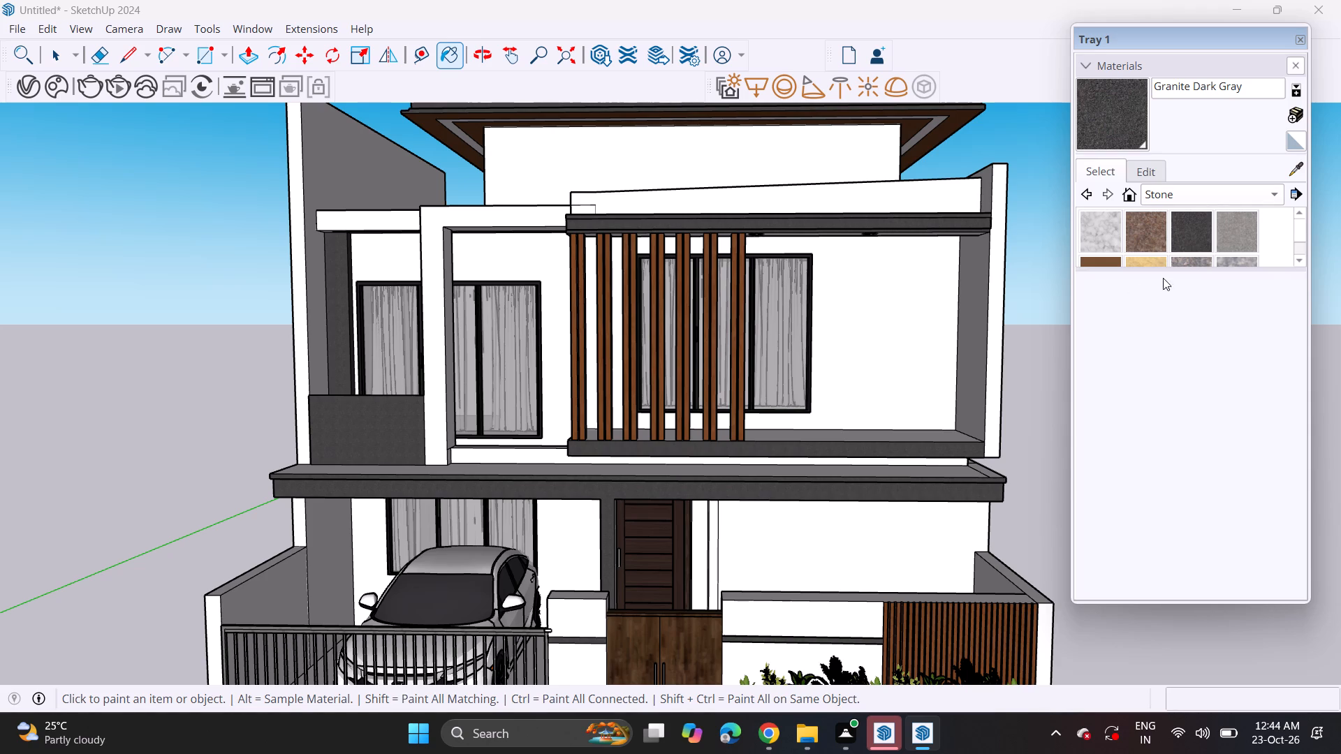
Enlarge the materials list so that all Stone swatches show.
left_click(1285, 270)
left_click_drag(1282, 268, 1287, 501)
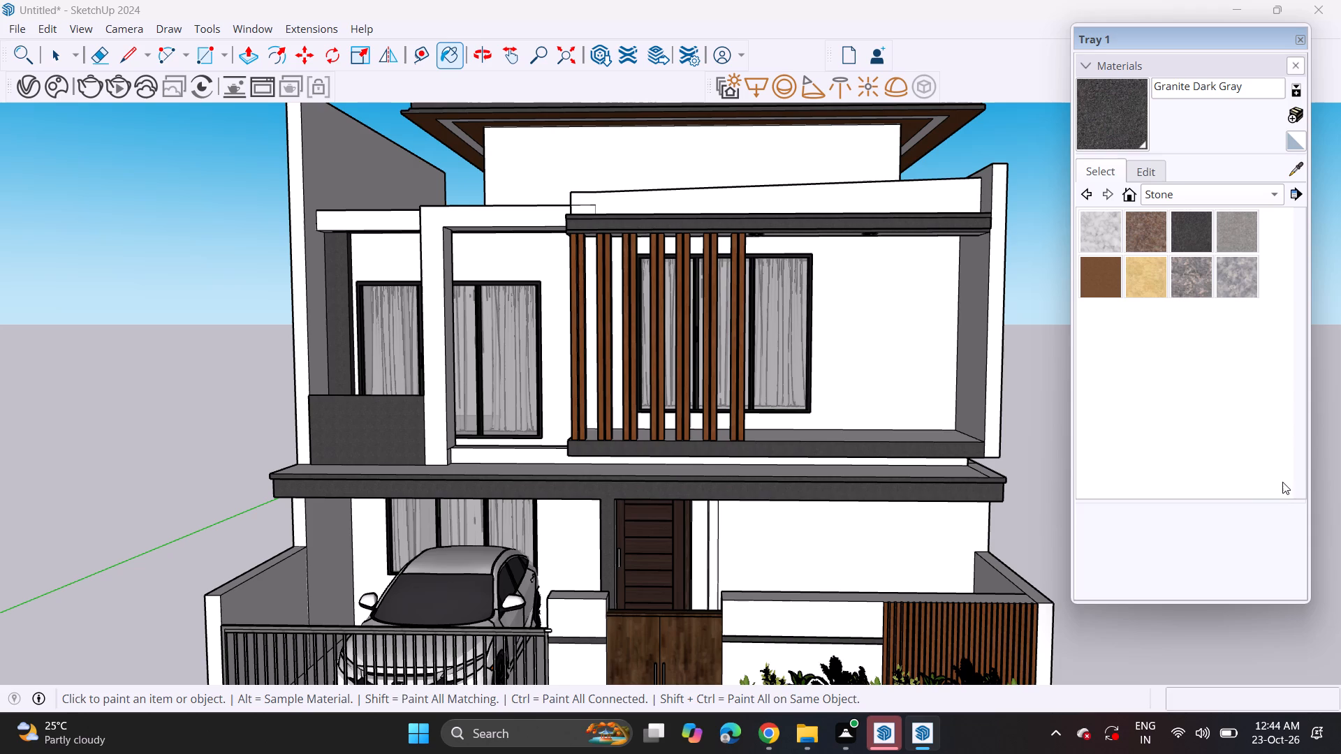
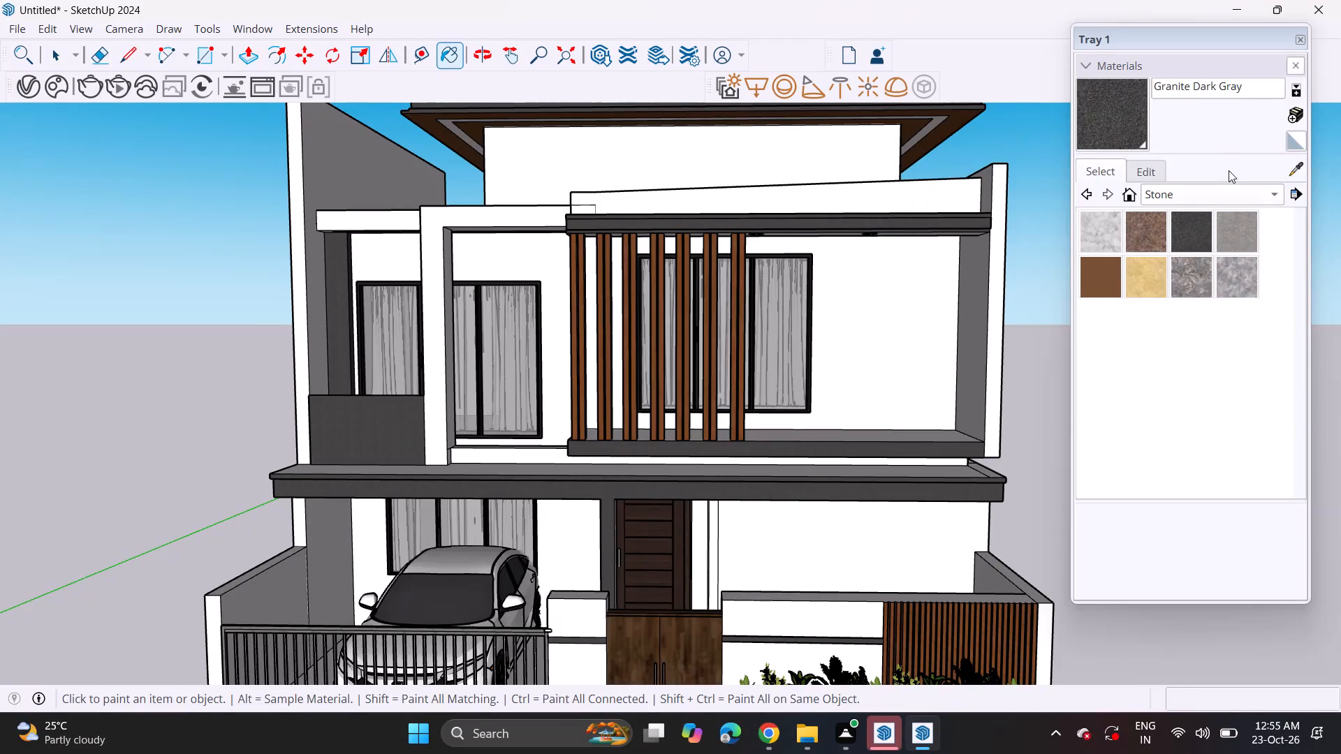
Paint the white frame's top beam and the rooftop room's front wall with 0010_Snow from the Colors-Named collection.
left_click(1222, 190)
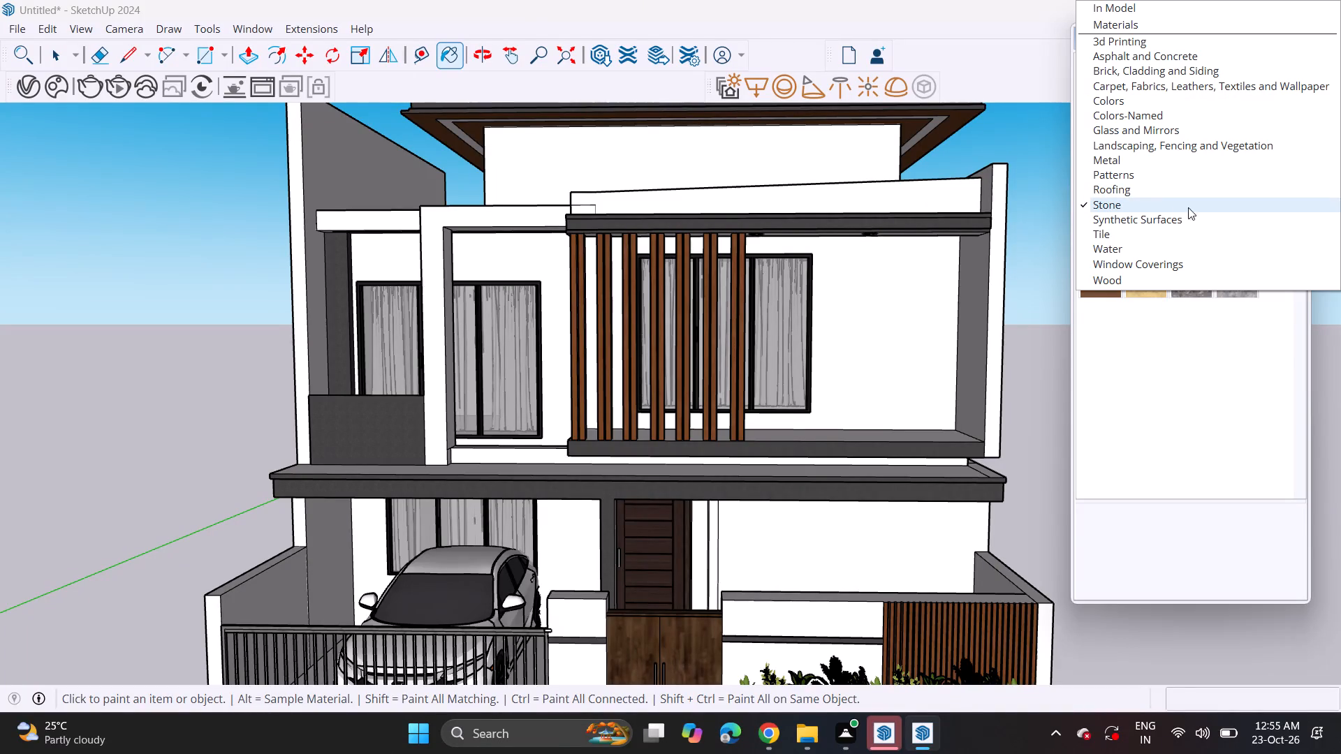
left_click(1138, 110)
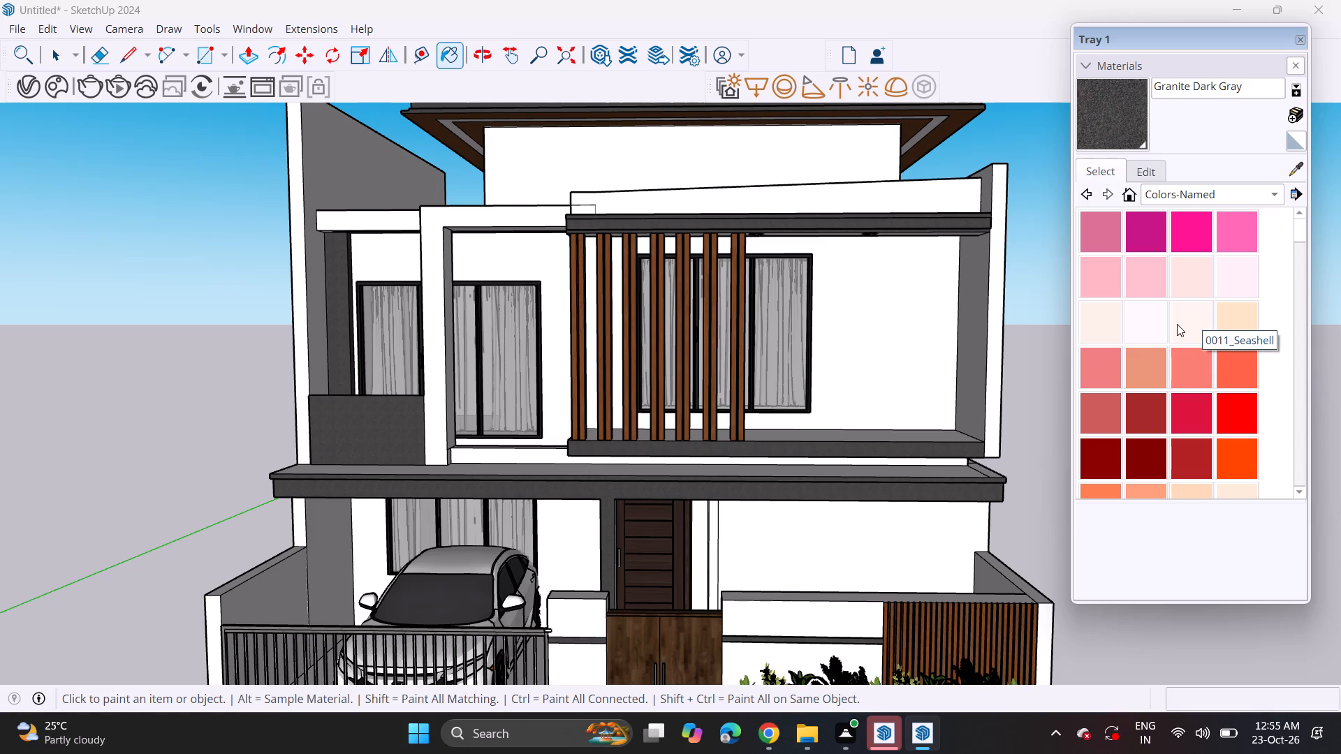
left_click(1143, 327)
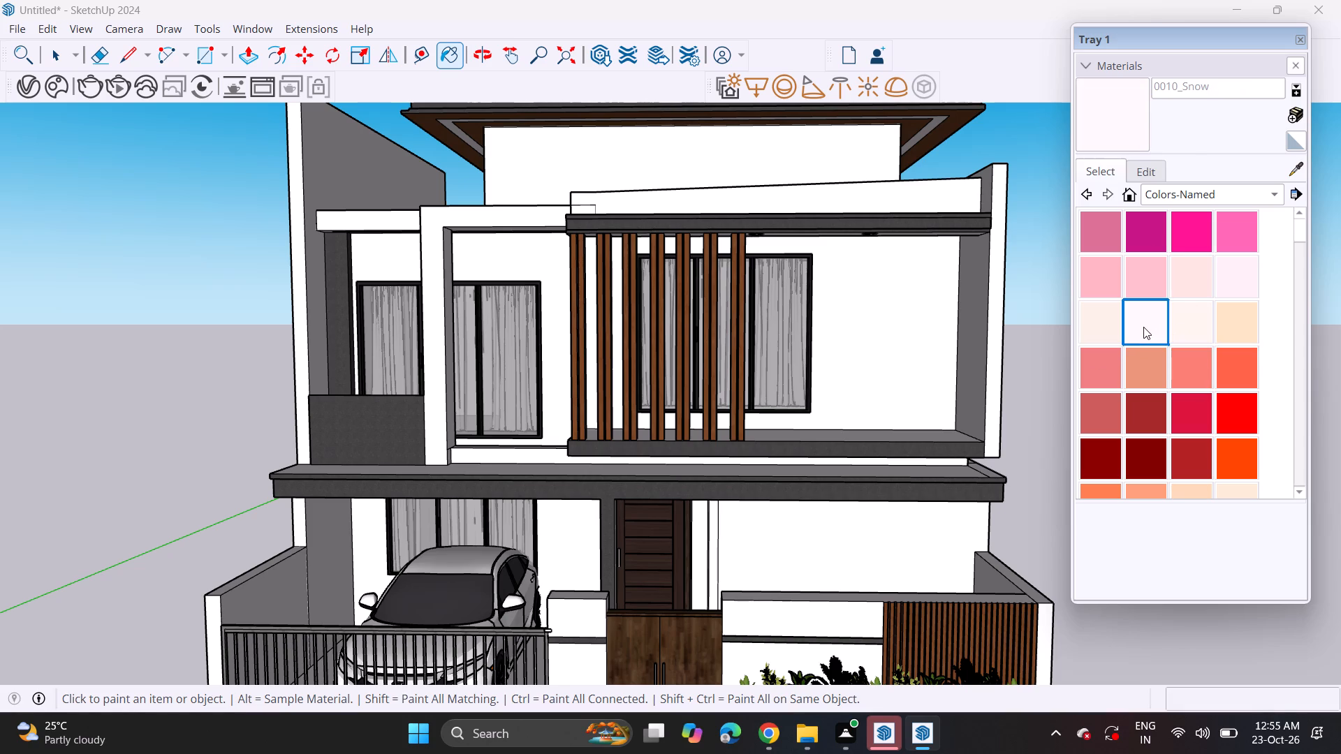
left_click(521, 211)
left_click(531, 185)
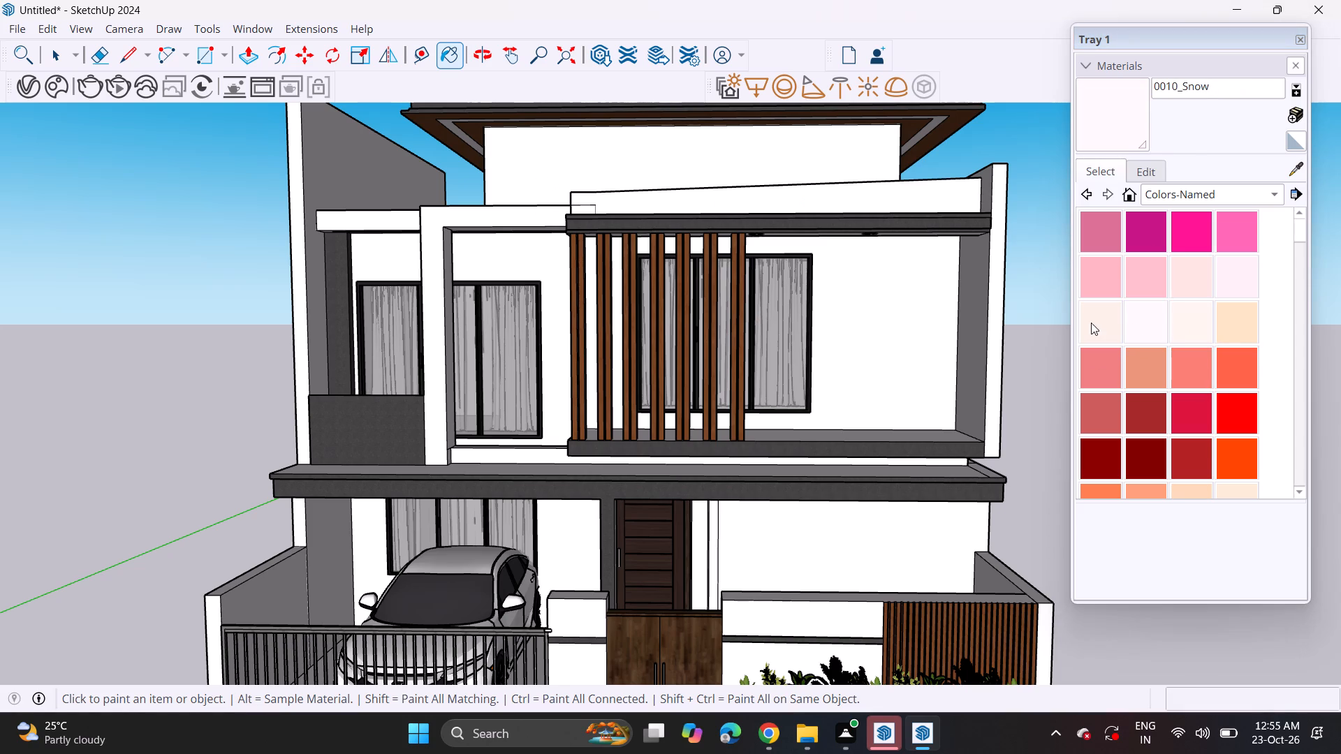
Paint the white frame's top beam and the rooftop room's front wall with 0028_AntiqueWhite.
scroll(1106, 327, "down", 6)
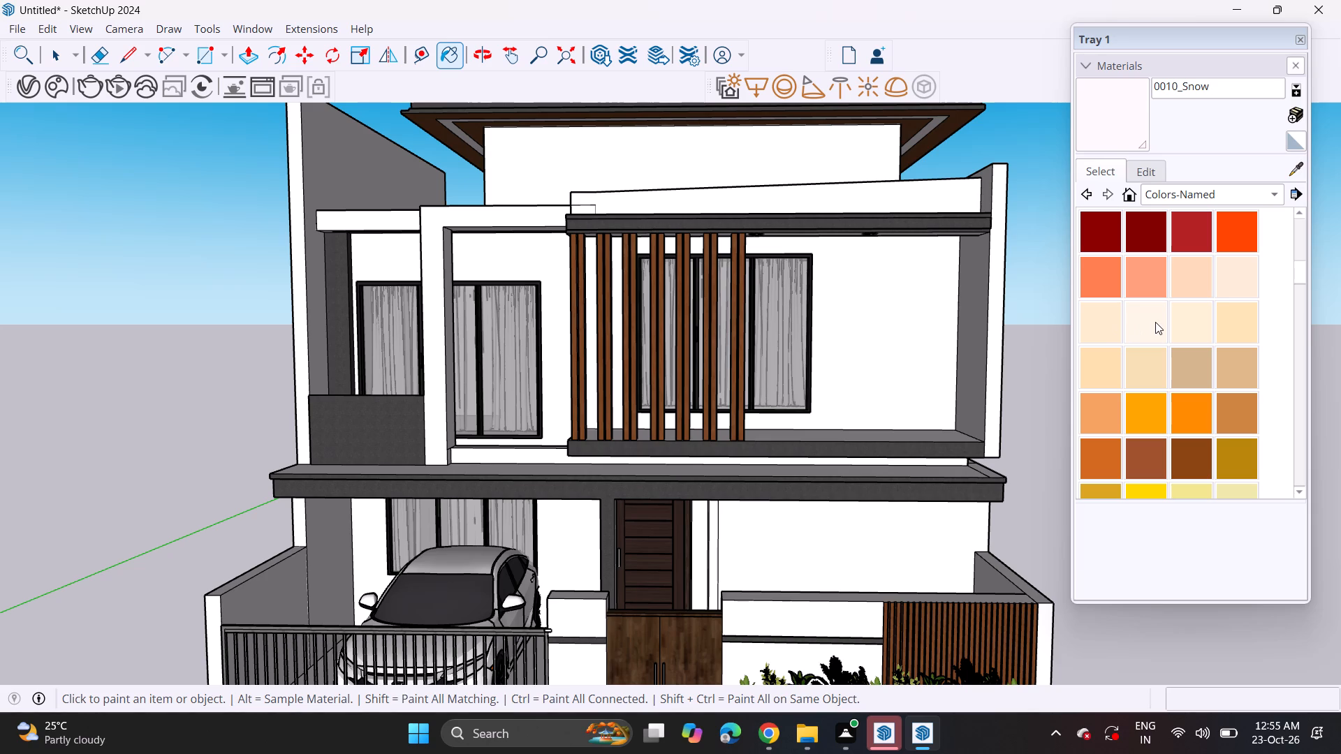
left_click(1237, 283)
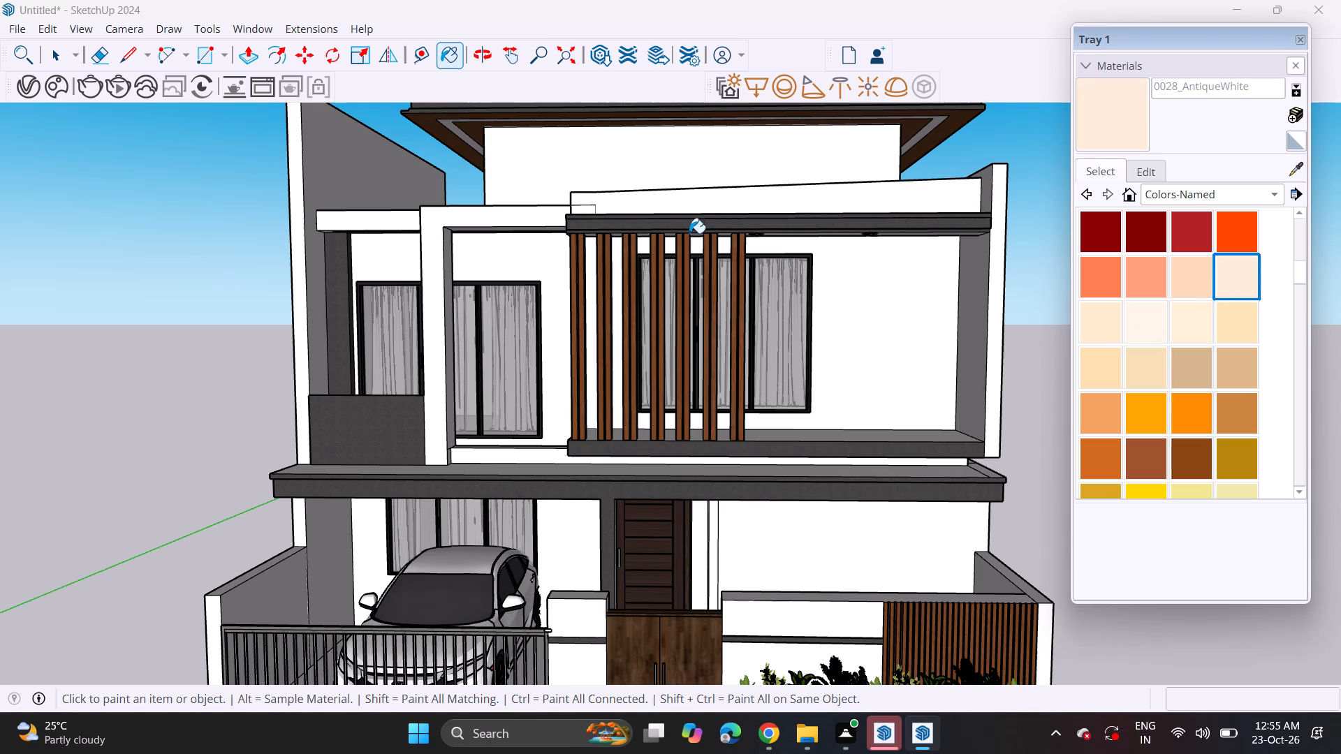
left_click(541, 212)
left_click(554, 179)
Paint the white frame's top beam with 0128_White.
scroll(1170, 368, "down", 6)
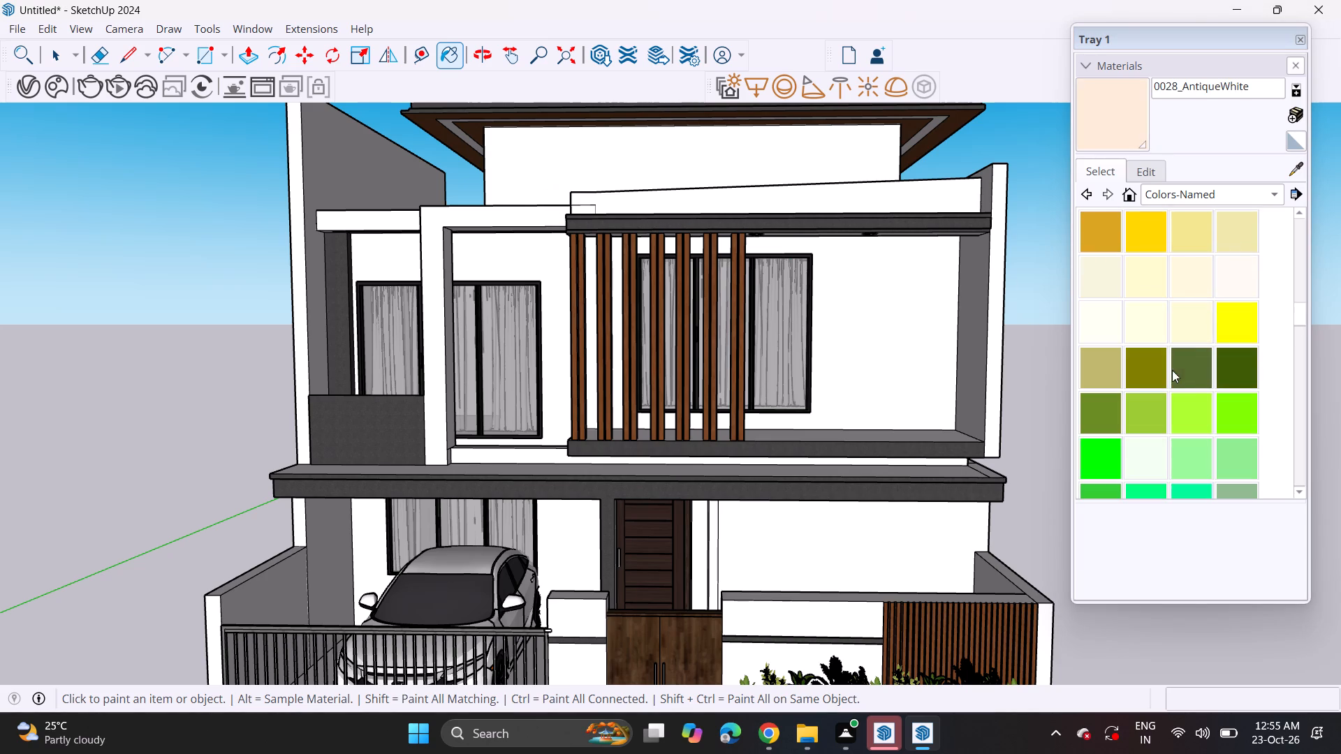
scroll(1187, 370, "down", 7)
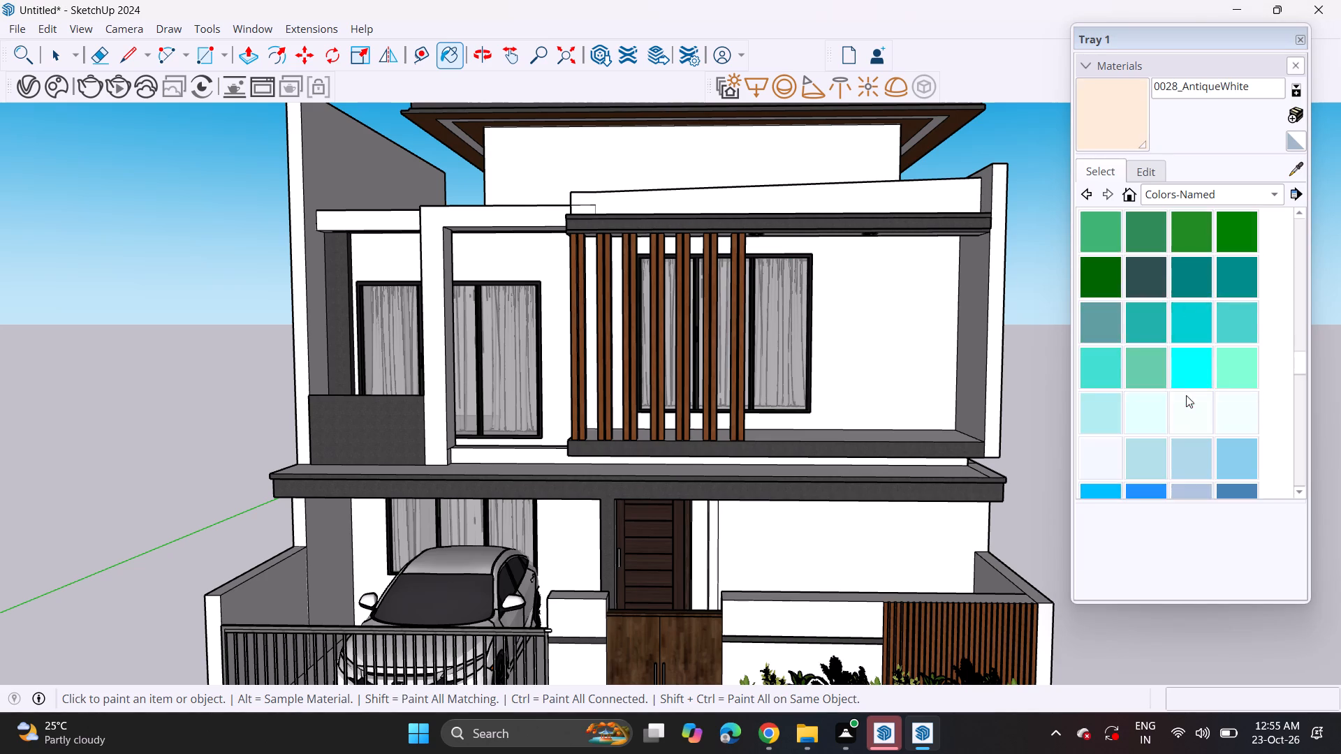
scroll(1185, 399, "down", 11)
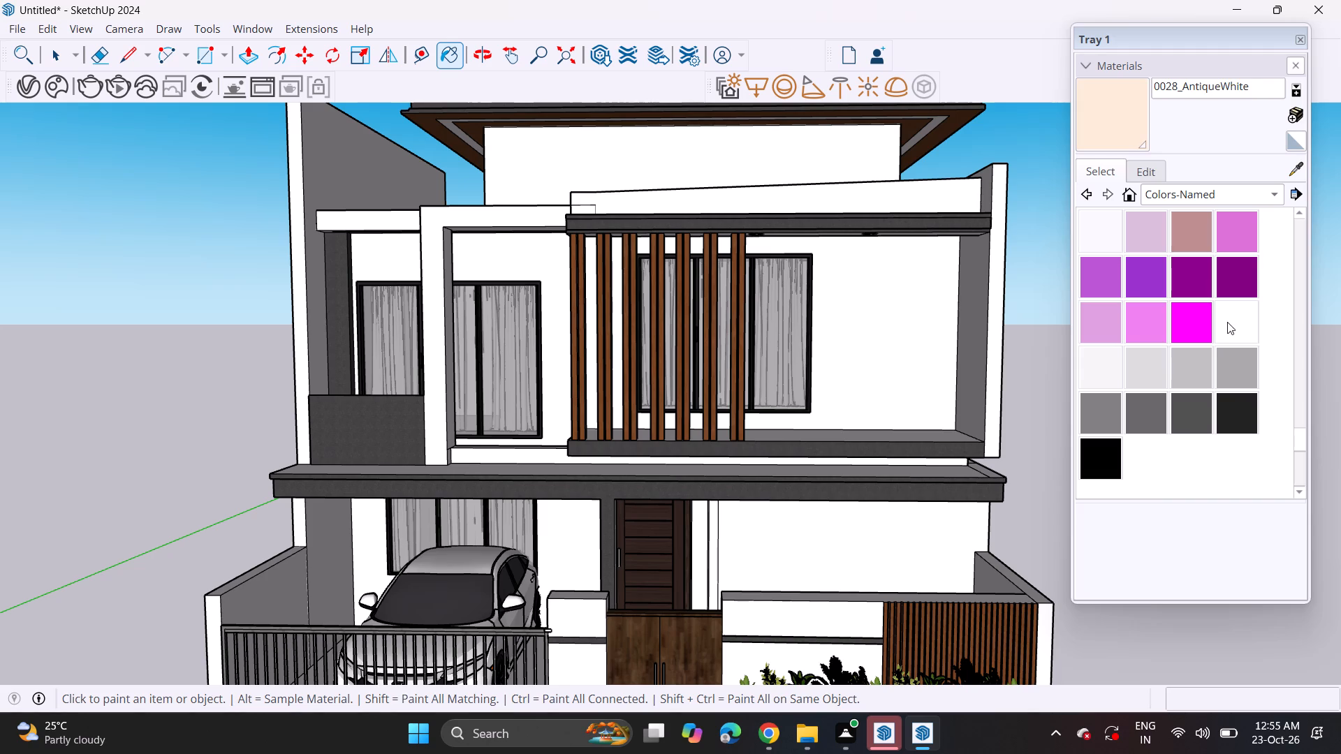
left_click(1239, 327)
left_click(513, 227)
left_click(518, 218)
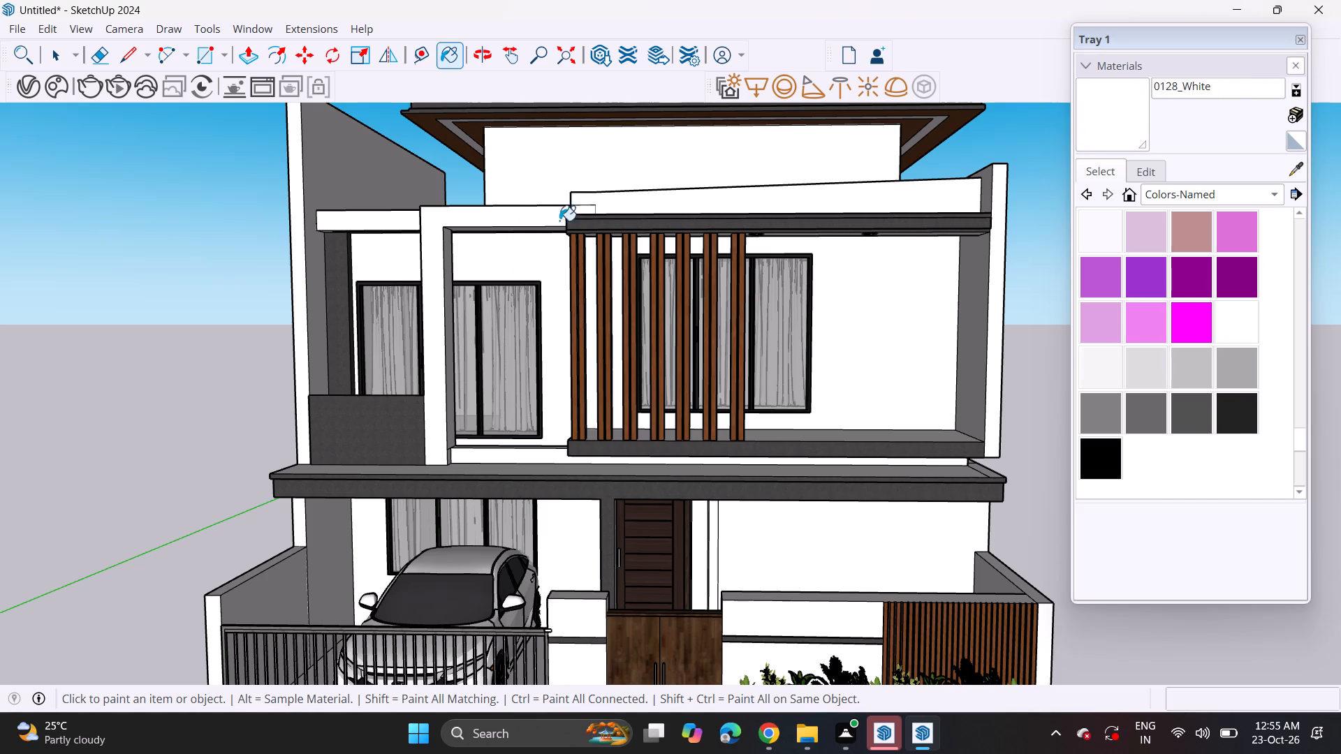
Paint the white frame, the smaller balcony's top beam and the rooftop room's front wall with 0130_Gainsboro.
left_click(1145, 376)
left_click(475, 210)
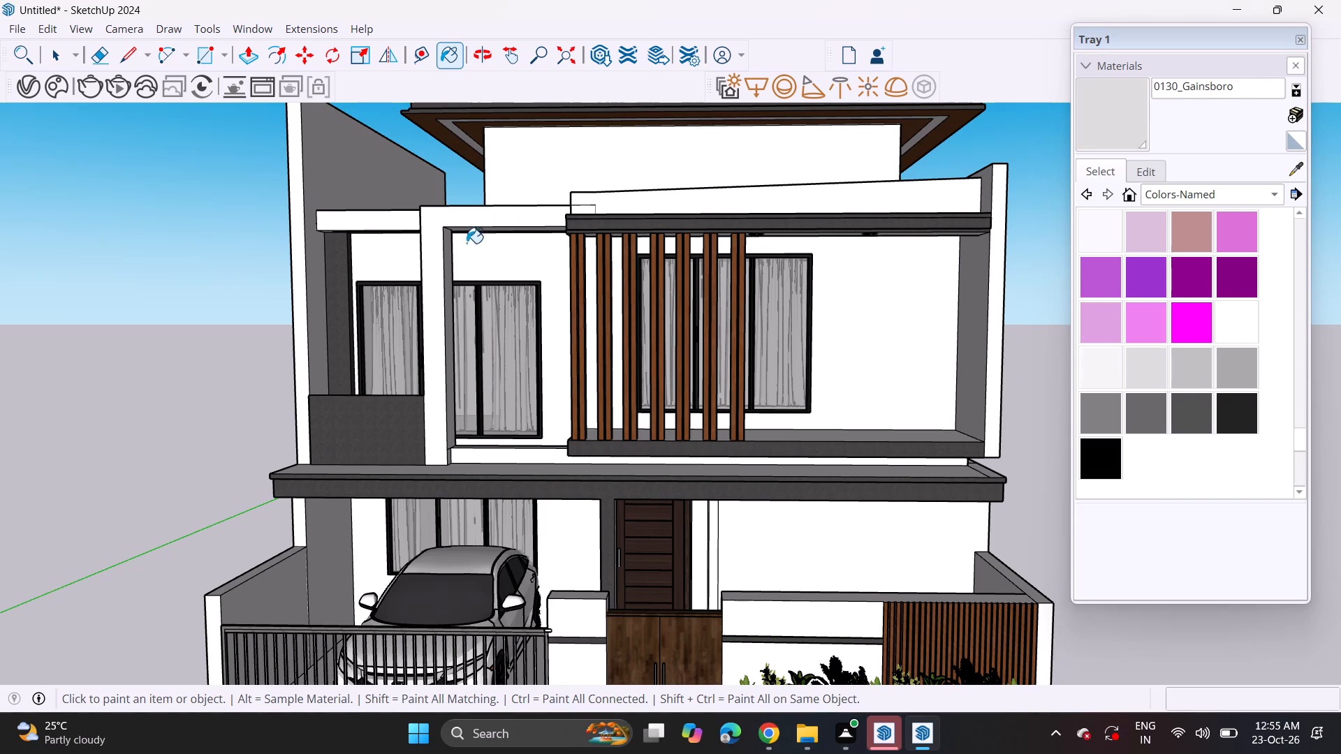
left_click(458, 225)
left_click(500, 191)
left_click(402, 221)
Paint the tall side wall beside the smaller balcony, the upper-floor walls and the ground-floor front wall with 0130_Gainsboro.
left_click(288, 256)
left_click(310, 251)
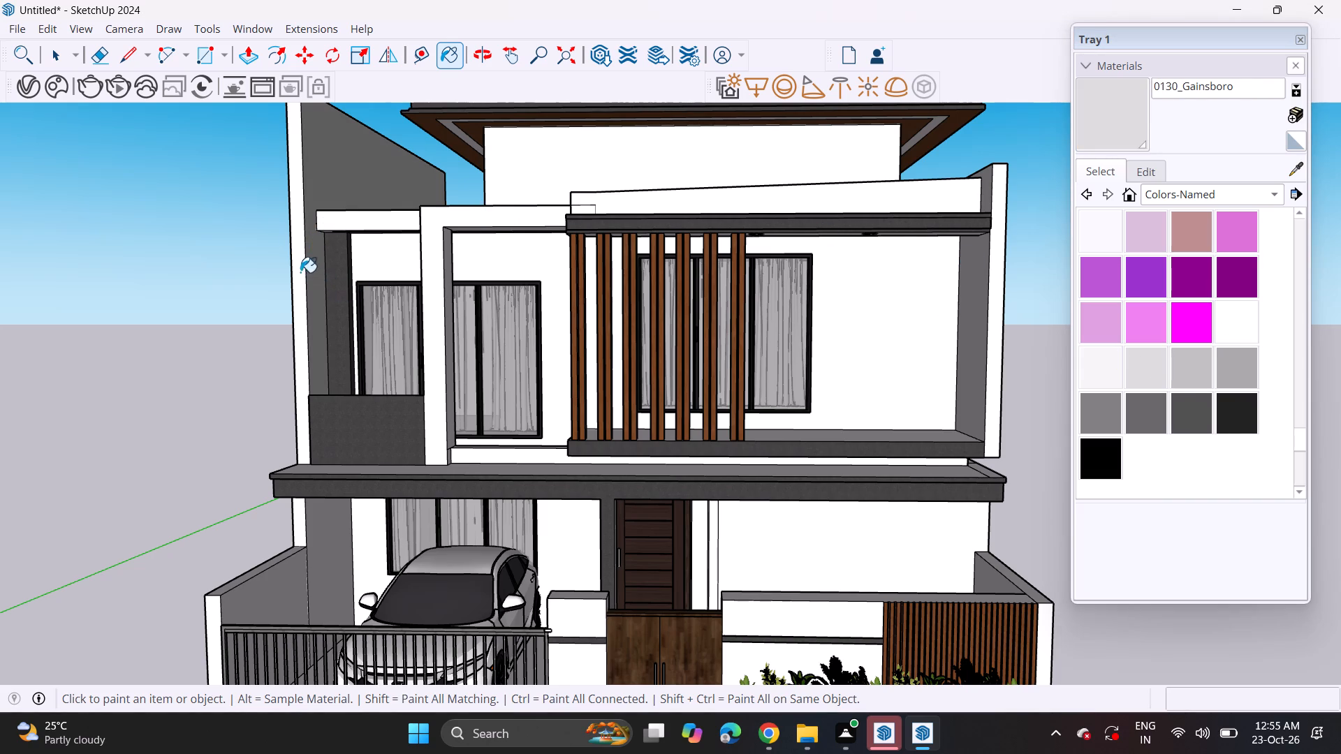
left_click(300, 272)
left_click(840, 285)
scroll(828, 359, "down", 4)
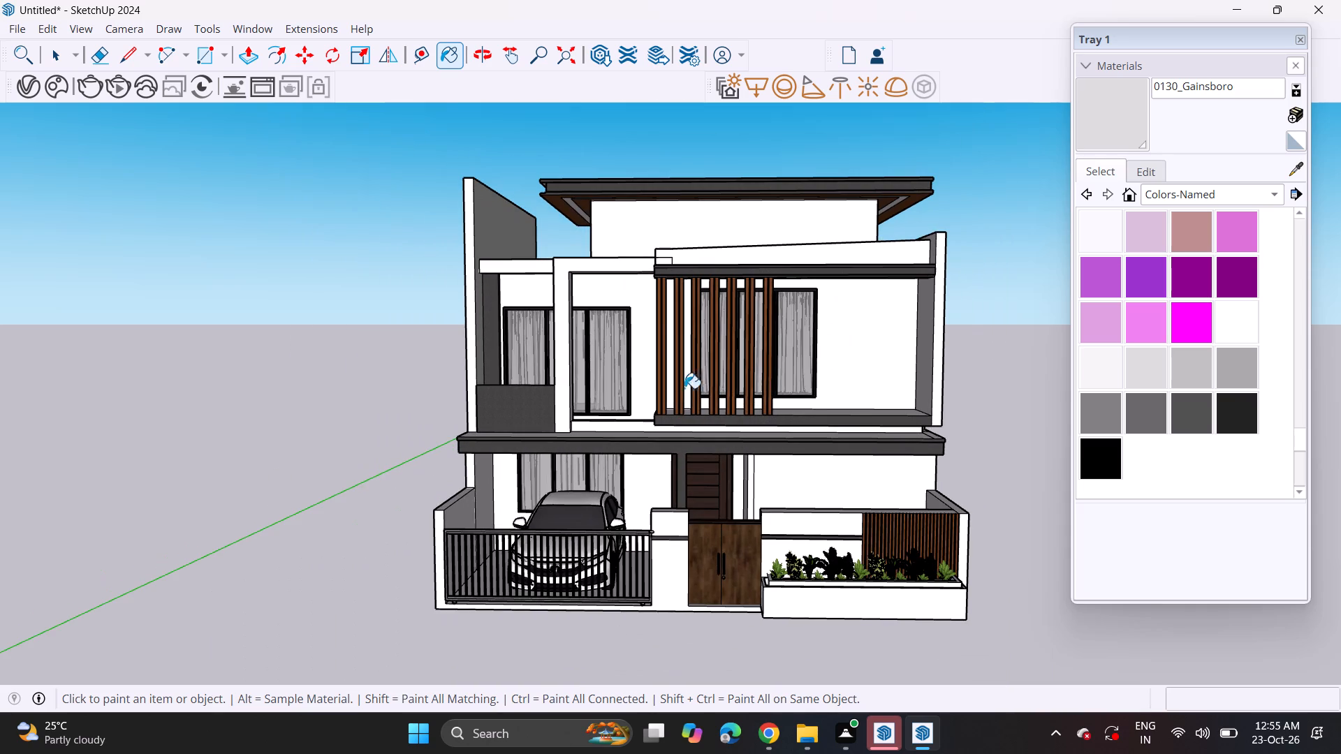
left_click(624, 424)
left_click(641, 473)
Paint the rooftop room's front wall, the frame, the smaller balcony's beam, the tall side wall's front edge and the sloping parapet with 0132_LightGray.
left_click(1227, 362)
left_click(636, 202)
left_click(624, 246)
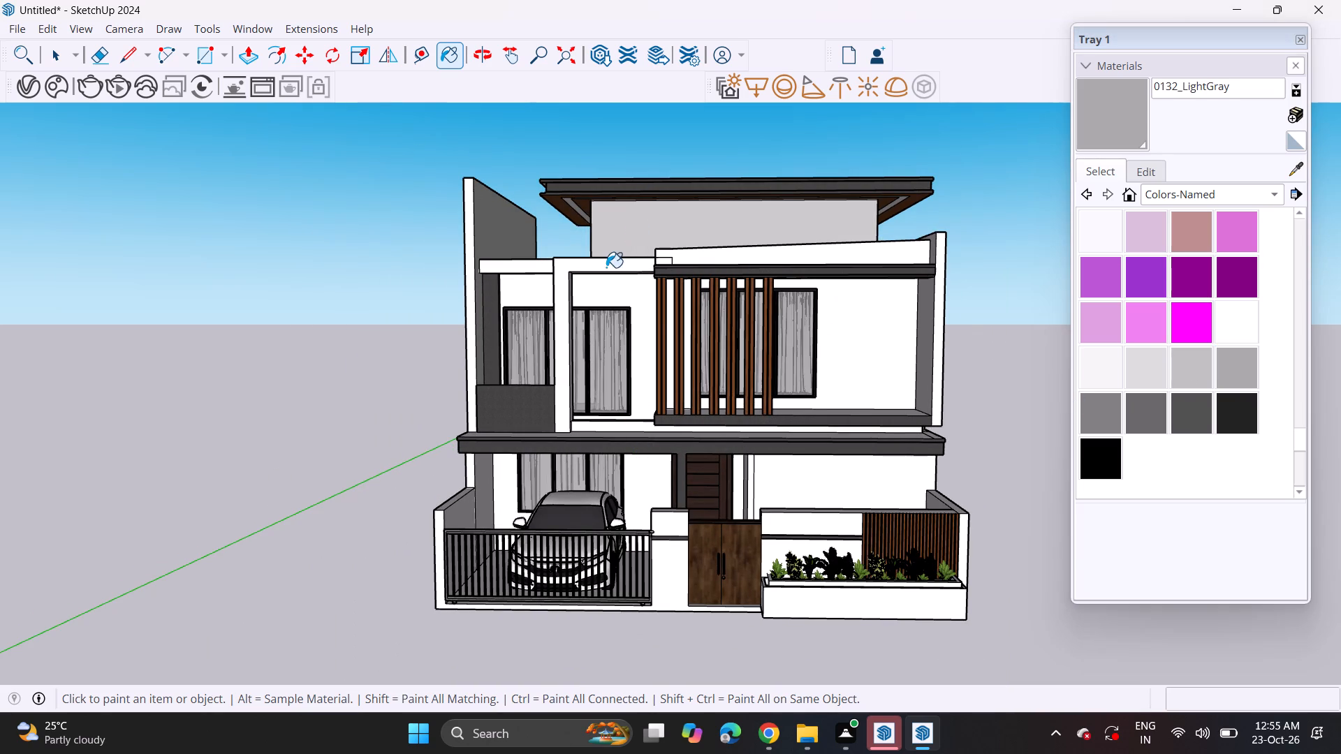
left_click(606, 267)
left_click(541, 267)
left_click(466, 224)
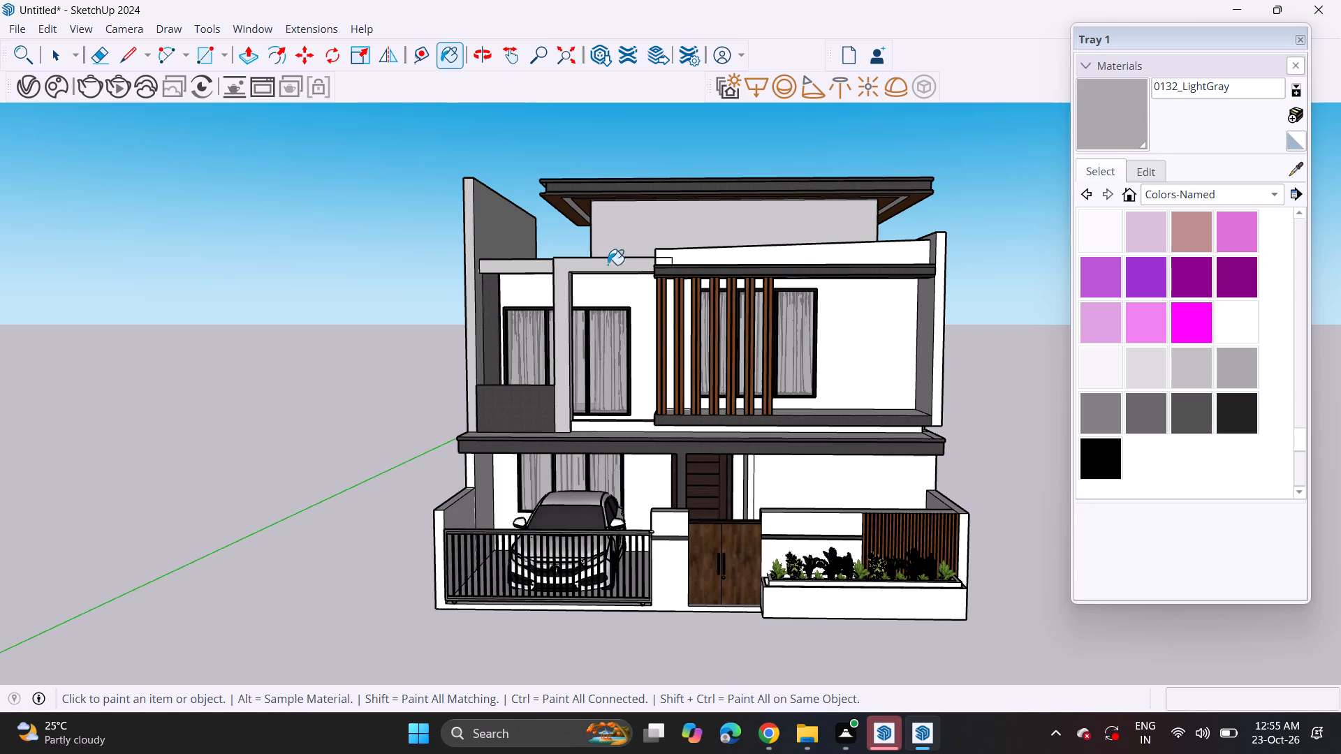
left_click(754, 255)
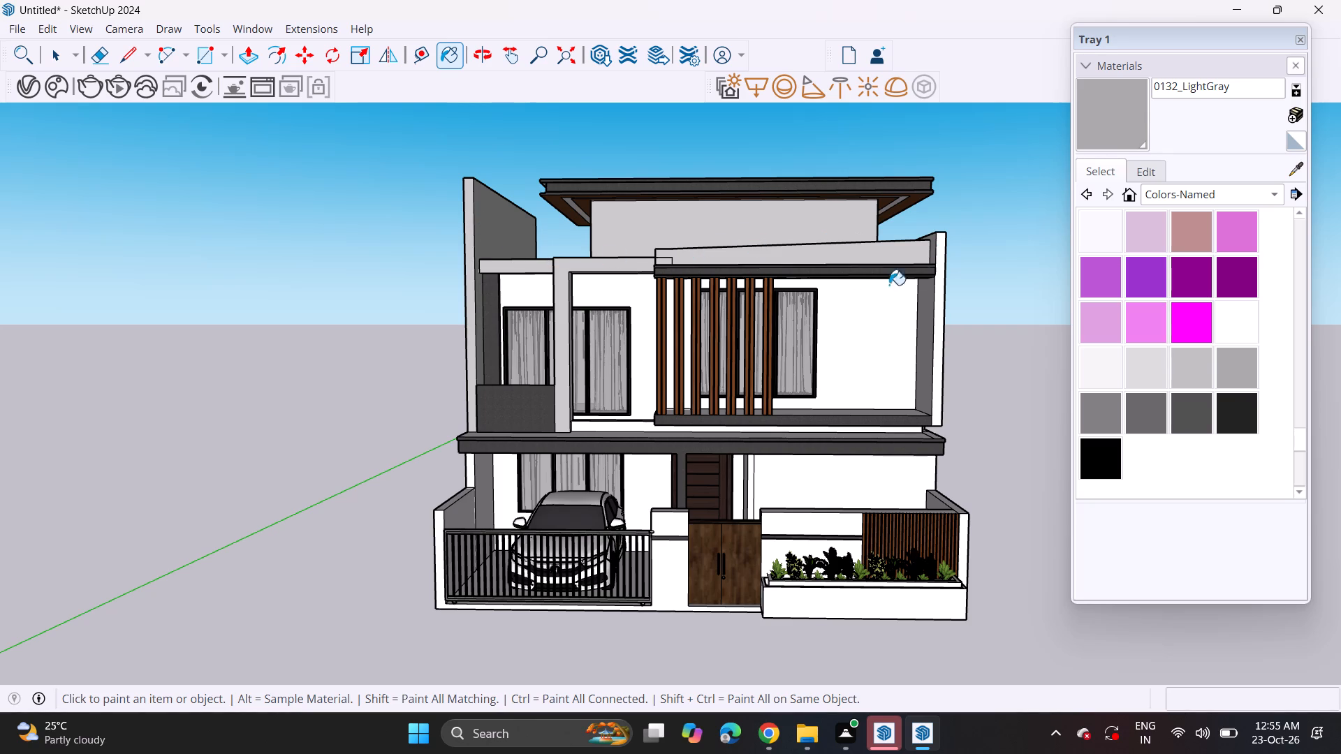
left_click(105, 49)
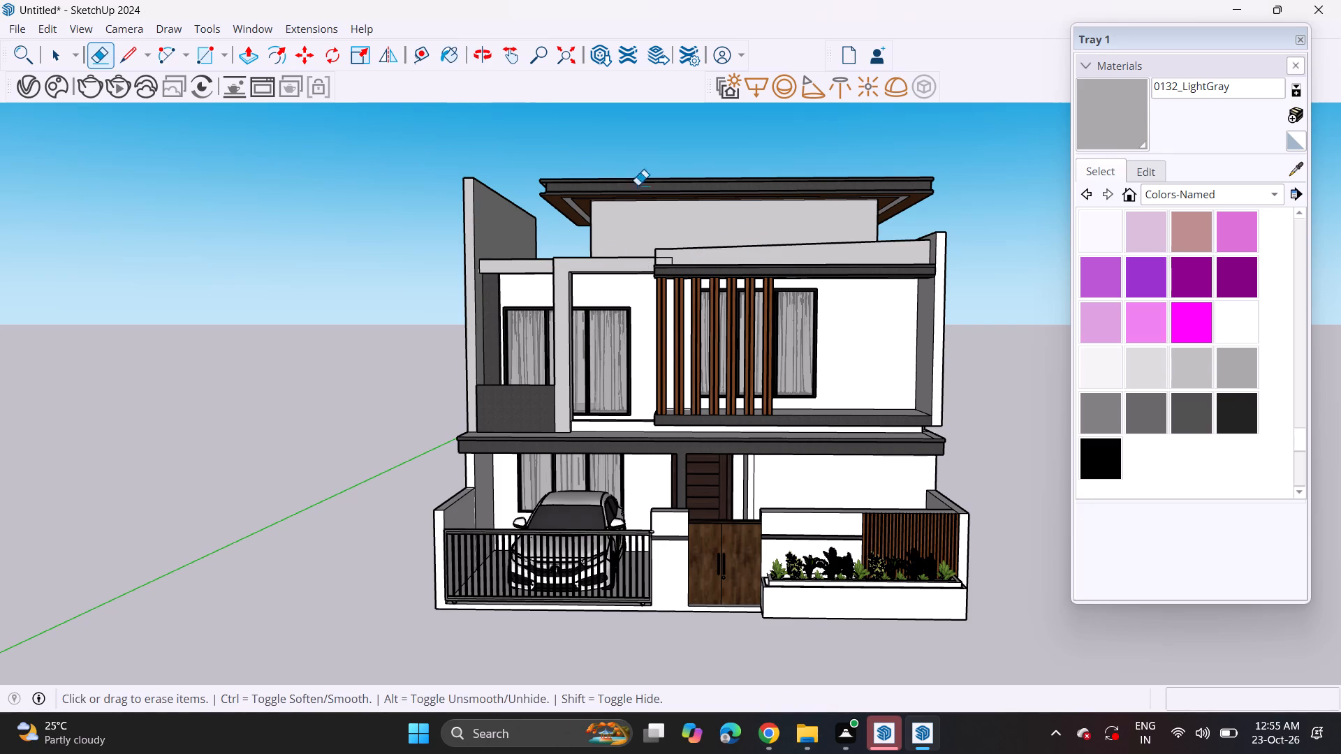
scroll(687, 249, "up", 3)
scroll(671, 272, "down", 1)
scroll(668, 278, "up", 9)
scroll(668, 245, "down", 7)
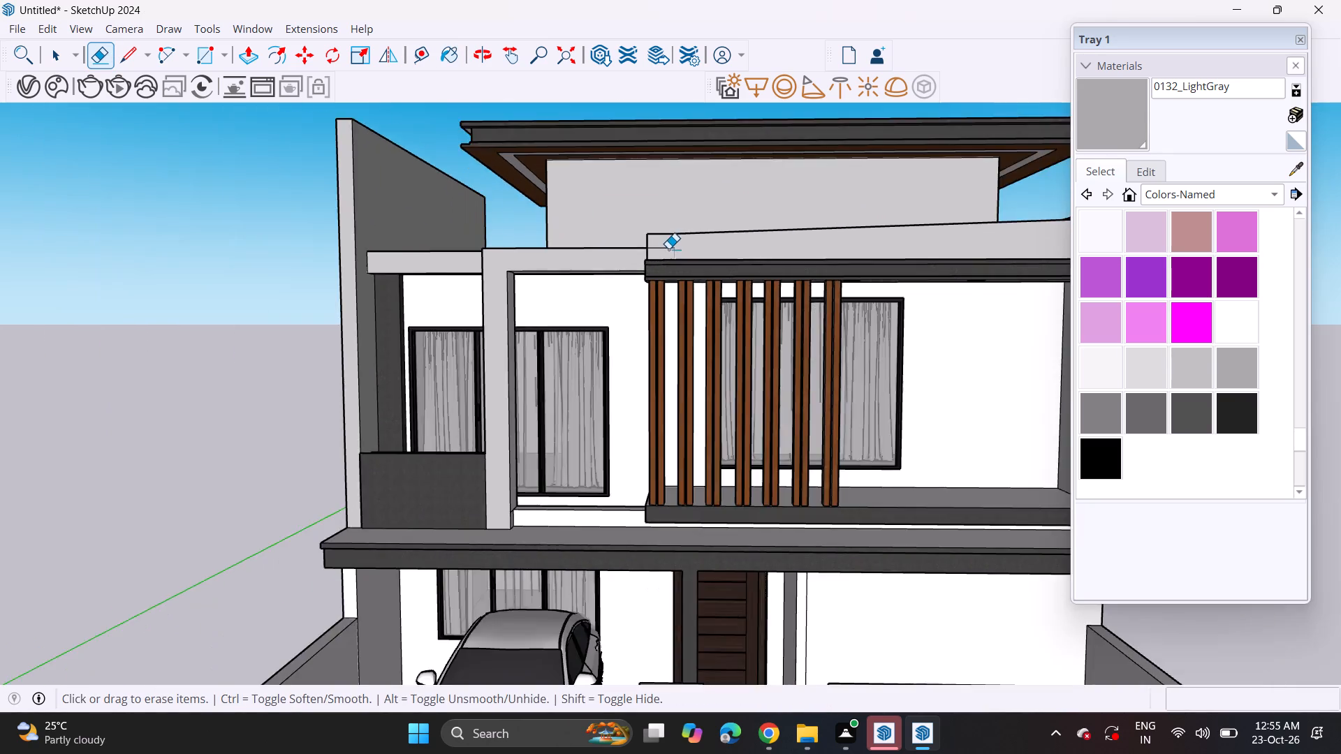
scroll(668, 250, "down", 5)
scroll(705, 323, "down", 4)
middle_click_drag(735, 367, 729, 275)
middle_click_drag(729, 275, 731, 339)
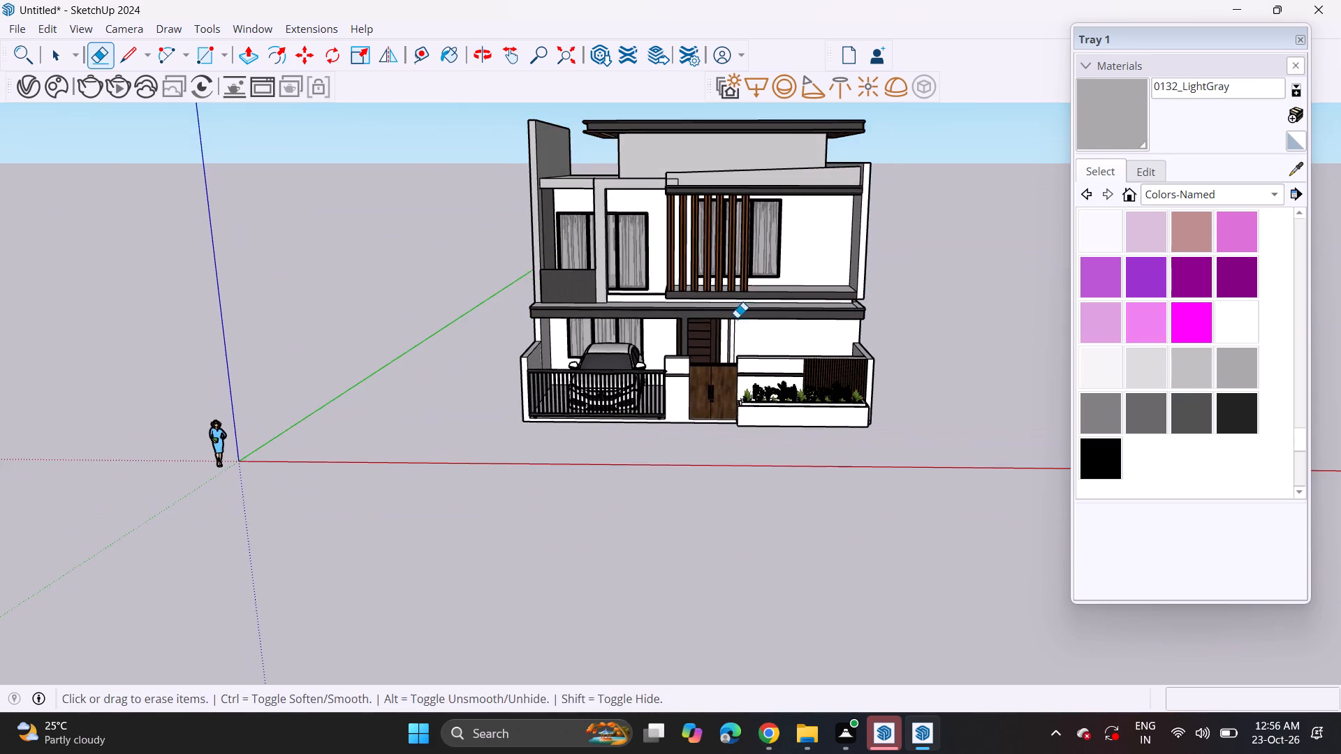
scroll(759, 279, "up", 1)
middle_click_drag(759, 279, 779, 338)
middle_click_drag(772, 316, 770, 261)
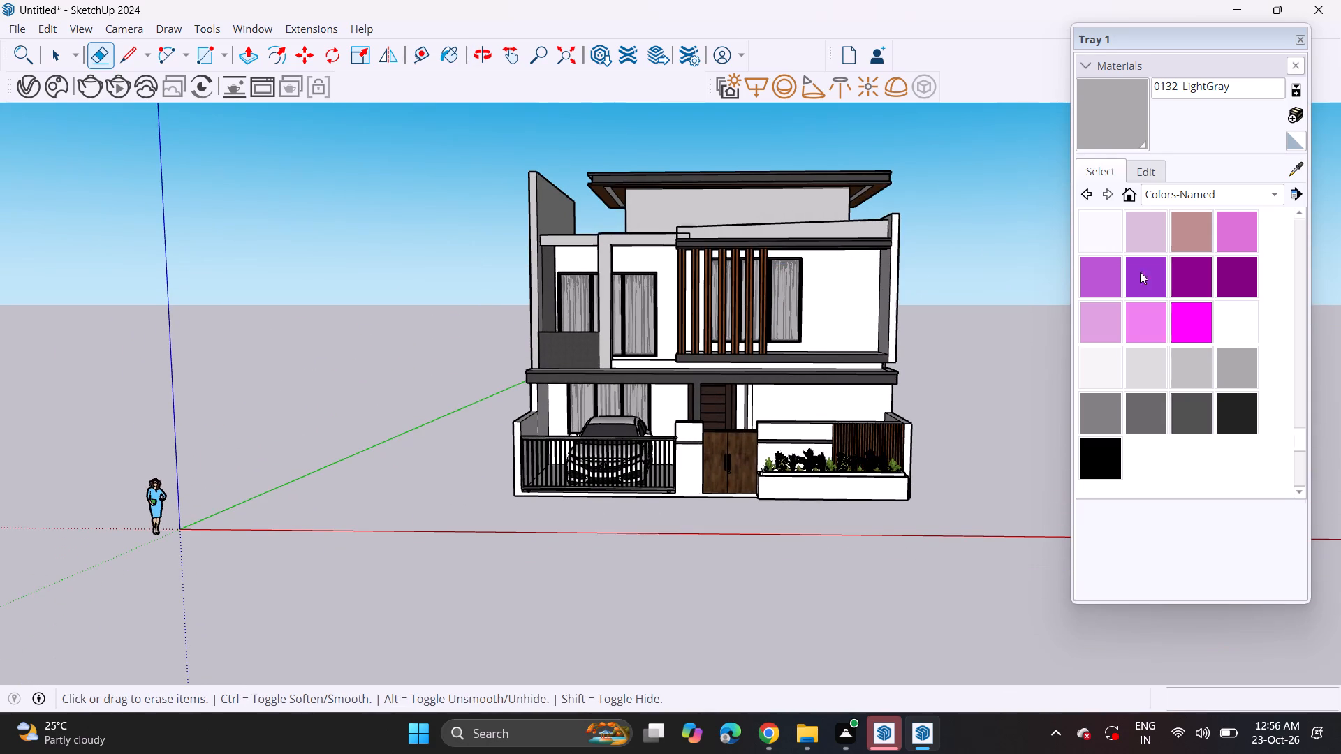
Paint the inner face of the side wall at the open end of the larger balcony with 0132_LightGray.
left_click(1230, 373)
middle_click_drag(867, 324, 990, 332)
scroll(990, 332, "up", 7)
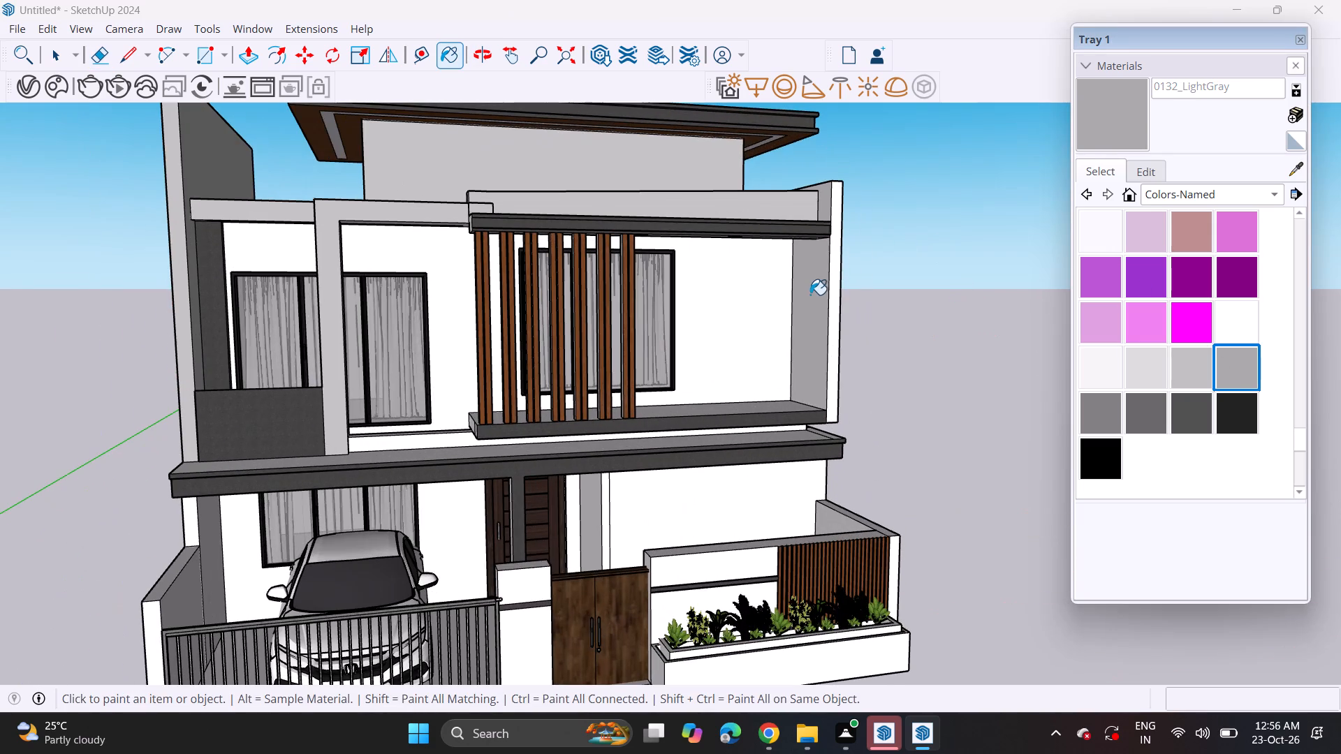
left_click(810, 295)
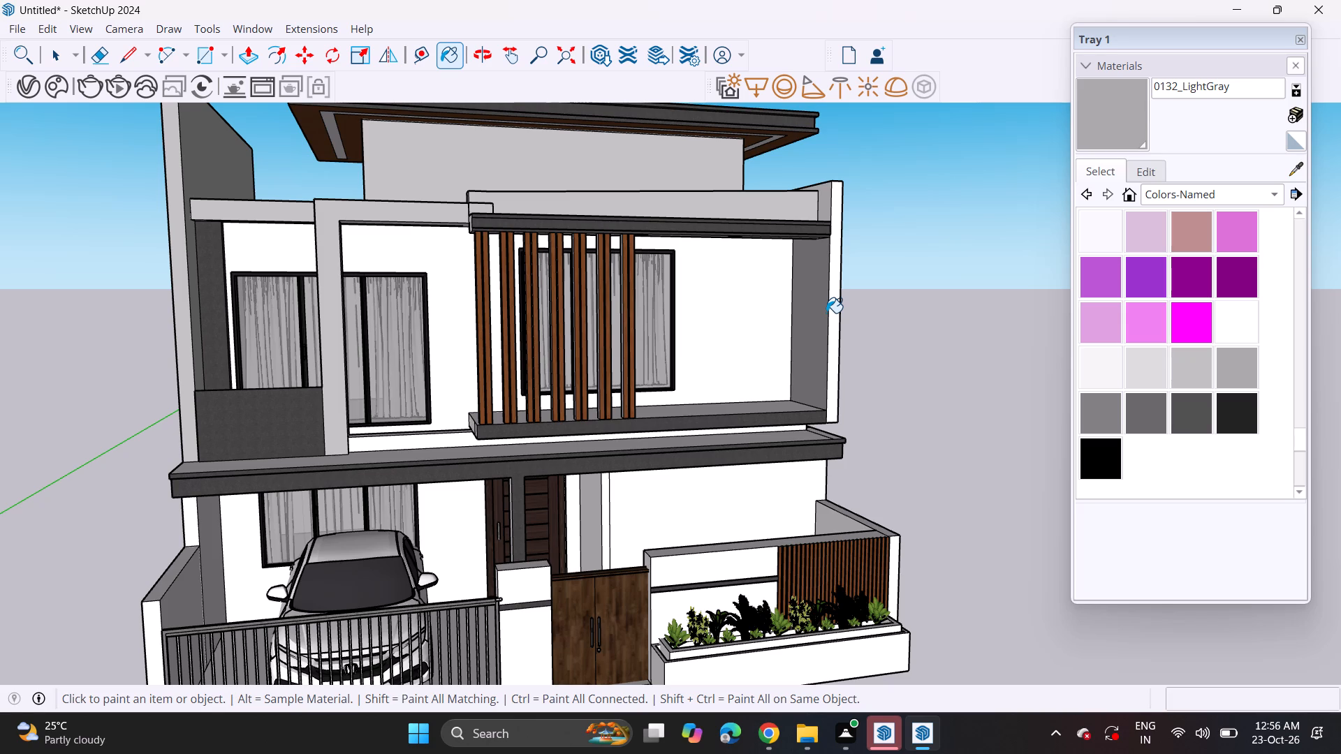
Examine the painted front elevation as a whole, closing in on the gate, planter and ground-floor walls.
middle_click_drag(683, 471, 673, 464)
middle_click_drag(673, 464, 588, 393)
scroll(589, 436, "down", 5)
middle_click_drag(637, 482, 558, 450)
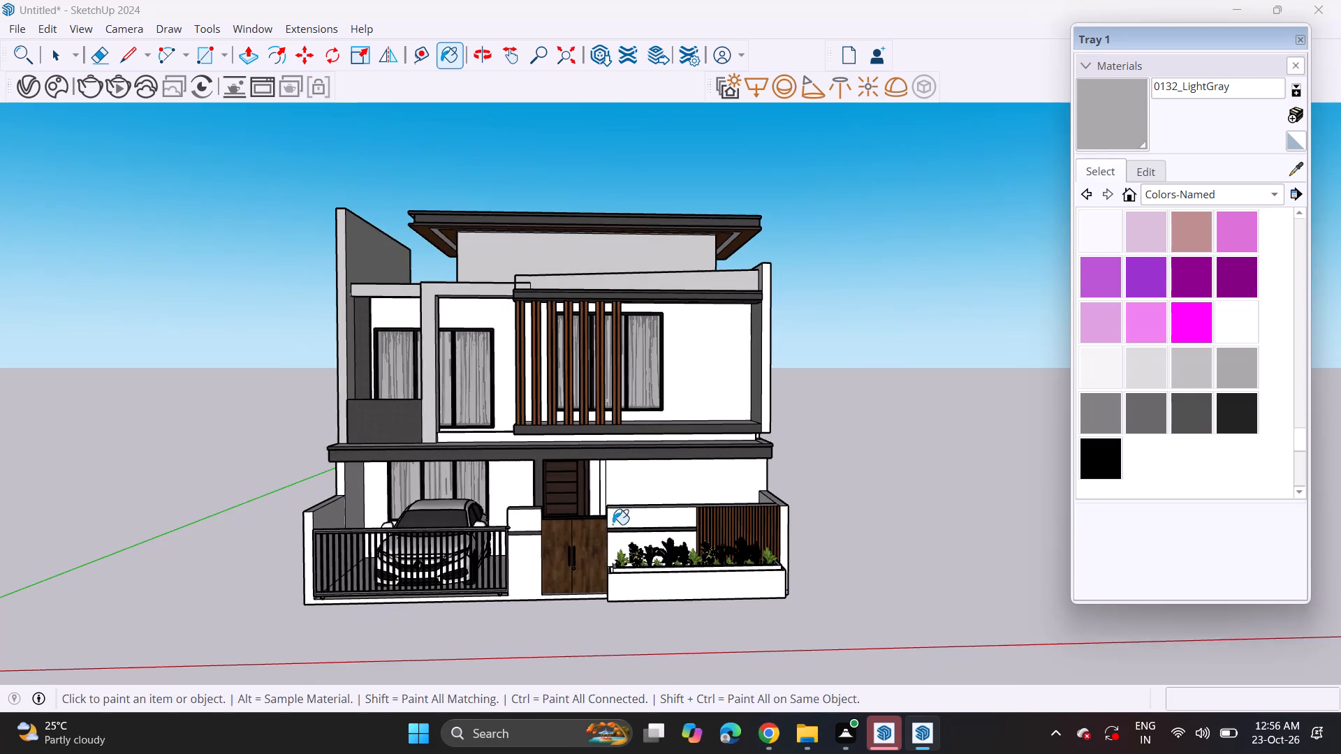
middle_click_drag(622, 526, 719, 440, "shift")
scroll(719, 450, "up", 1)
middle_click_drag(718, 450, 660, 453)
scroll(682, 398, "up", 4)
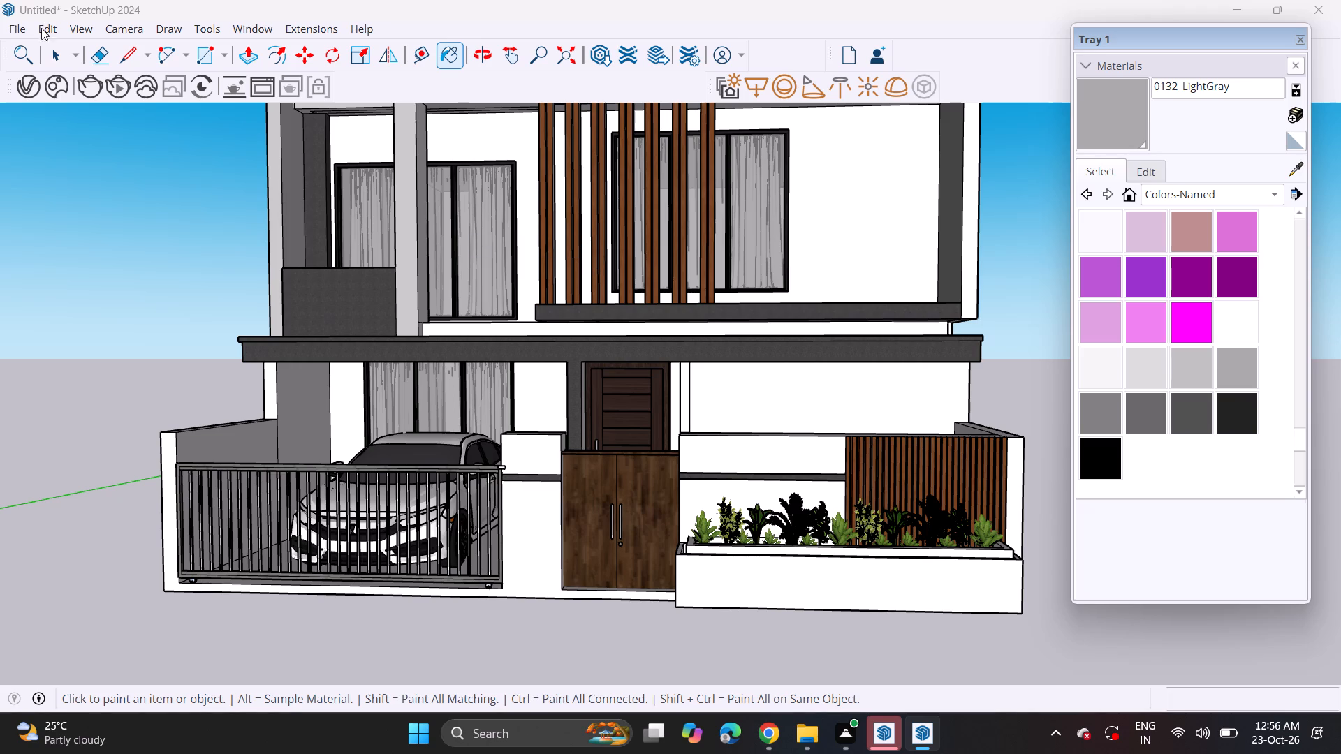
Import the trailing plant model Component_74 from the Downloads folder.
left_click(22, 24)
left_click(61, 272)
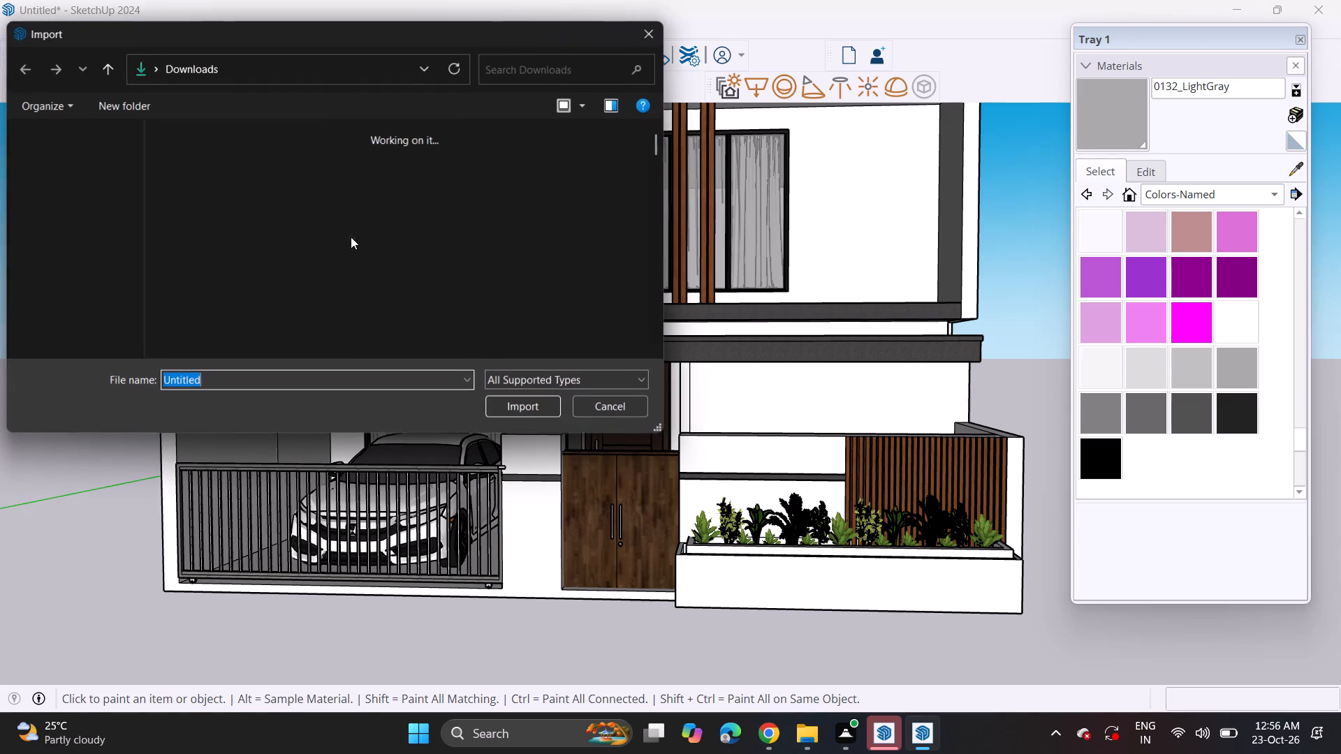
scroll(316, 226, "down", 6)
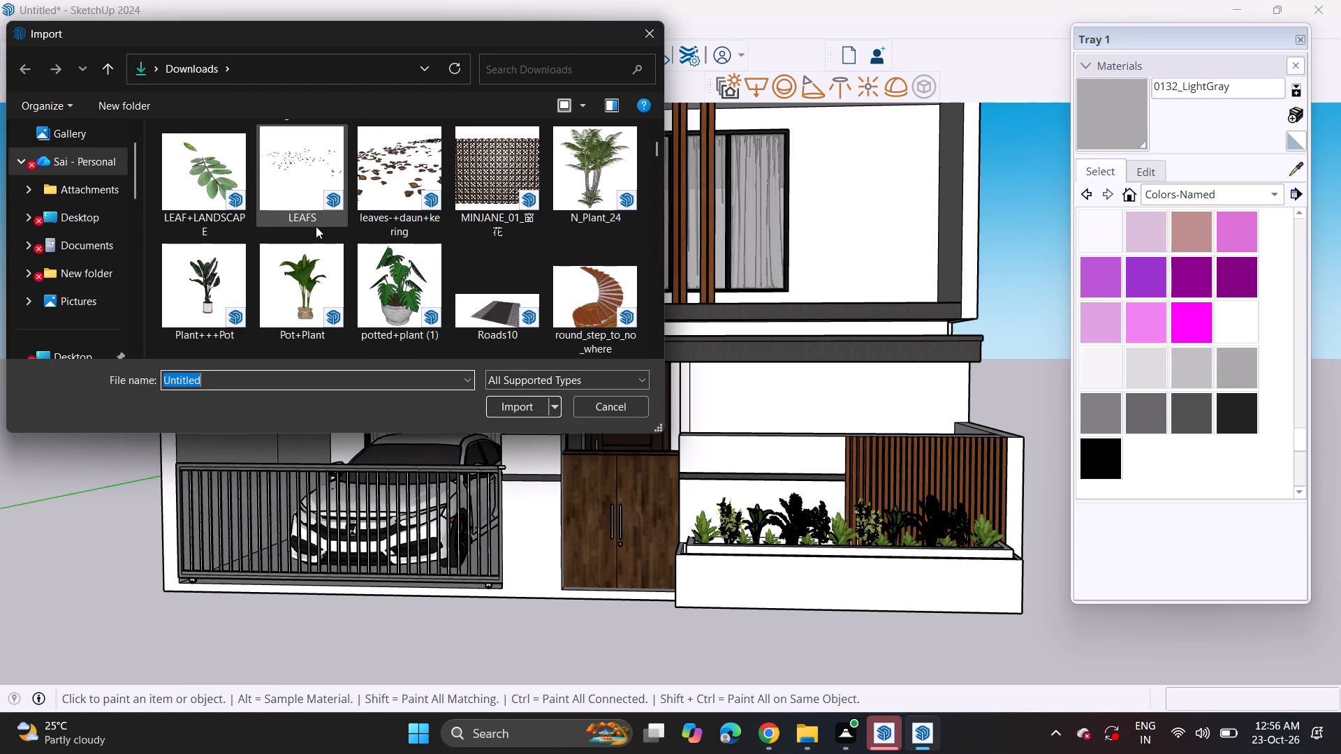
scroll(316, 226, "down", 4)
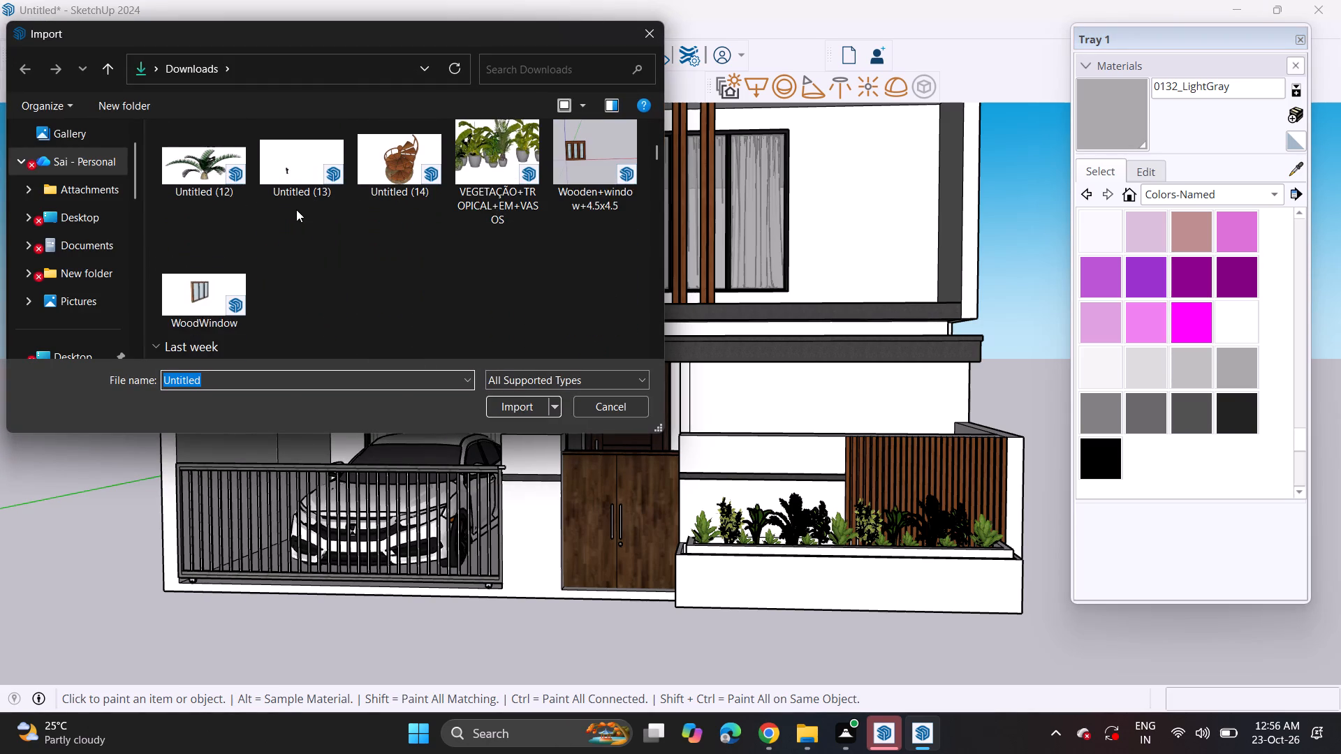
scroll(296, 209, "down", 16)
scroll(296, 209, "down", 7)
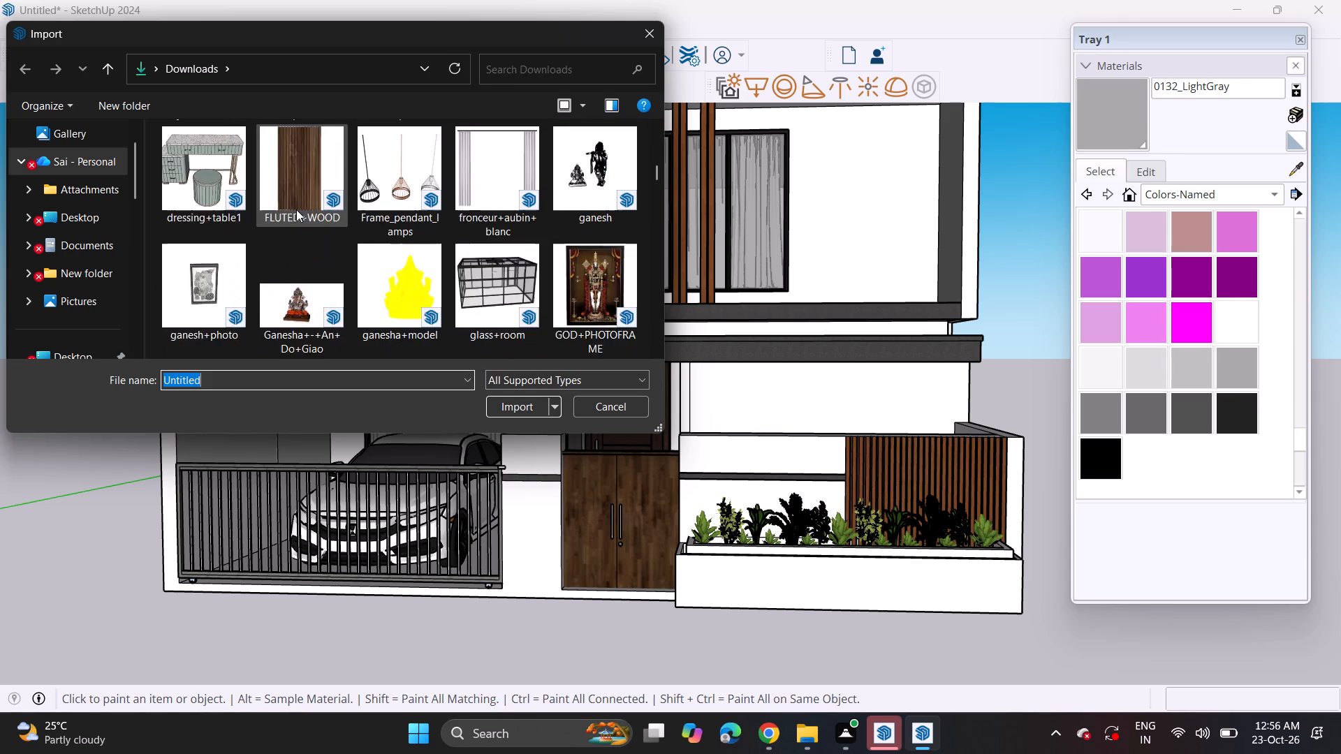
scroll(296, 209, "down", 10)
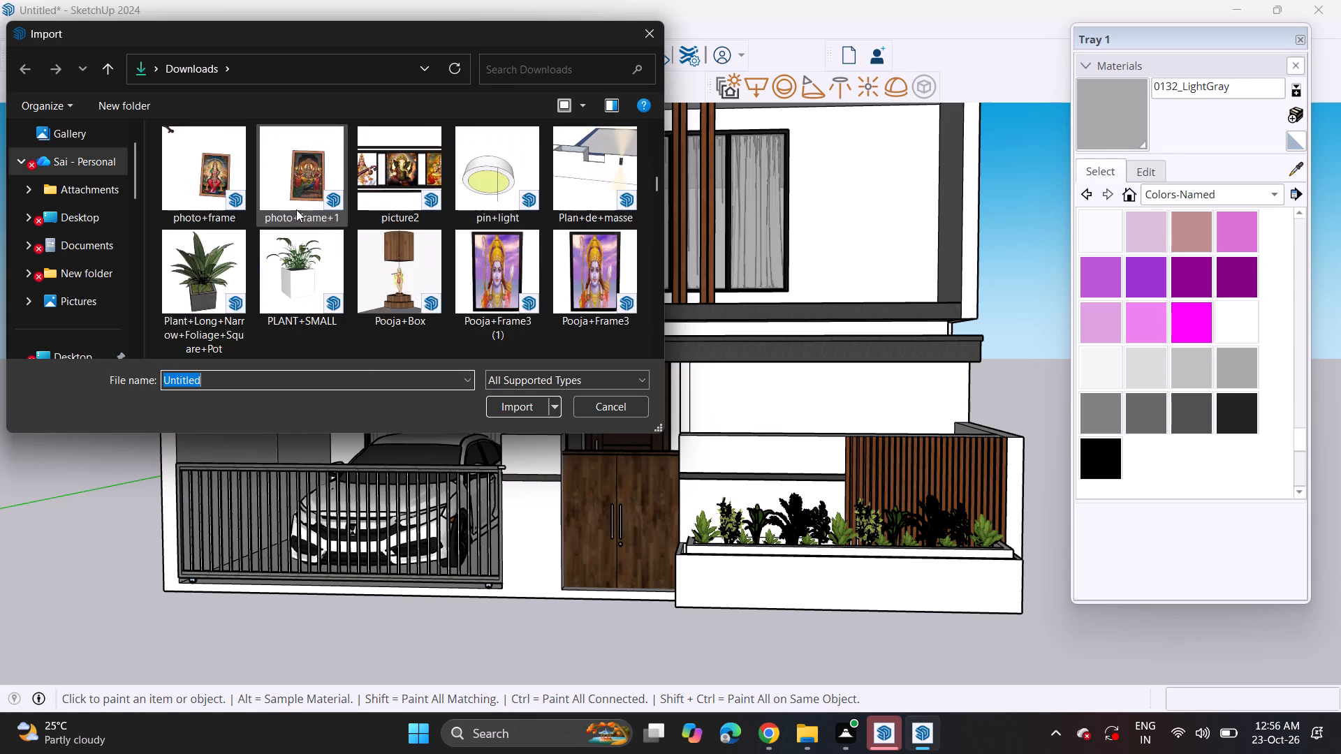
scroll(296, 209, "down", 3)
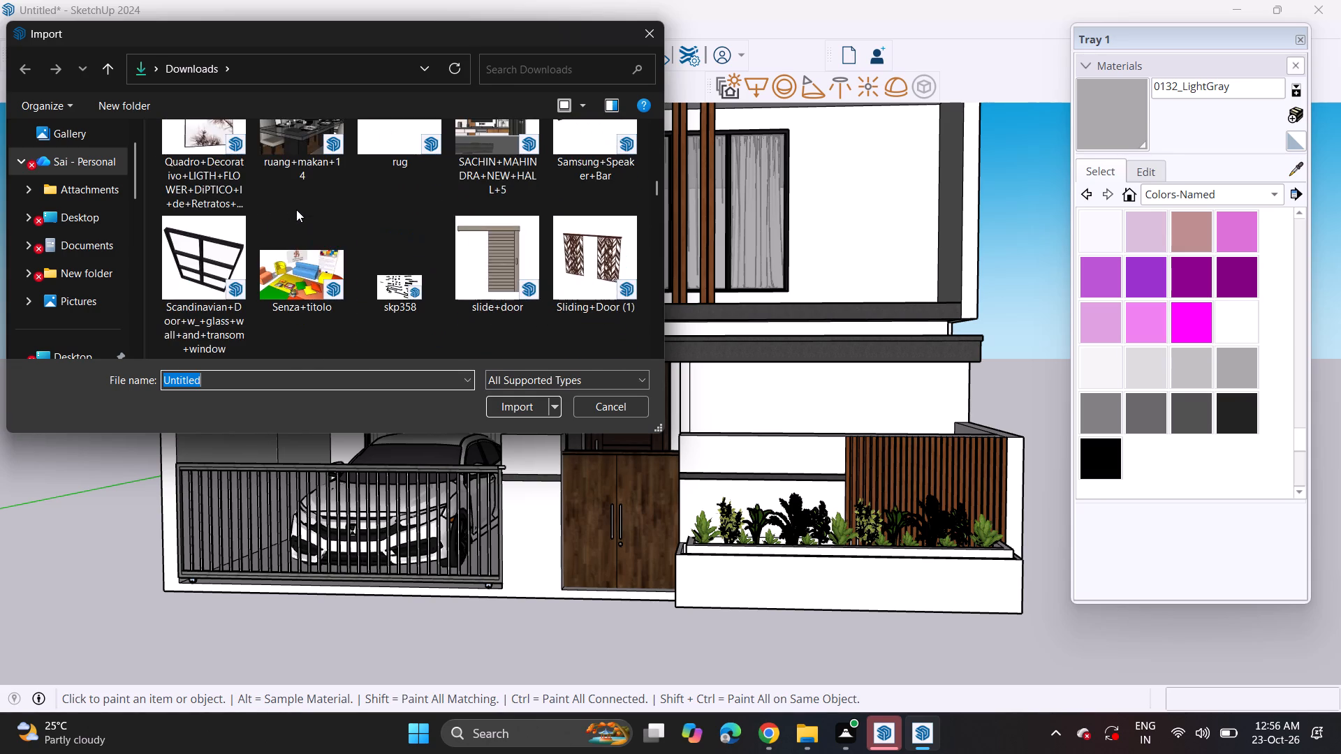
scroll(296, 209, "down", 5)
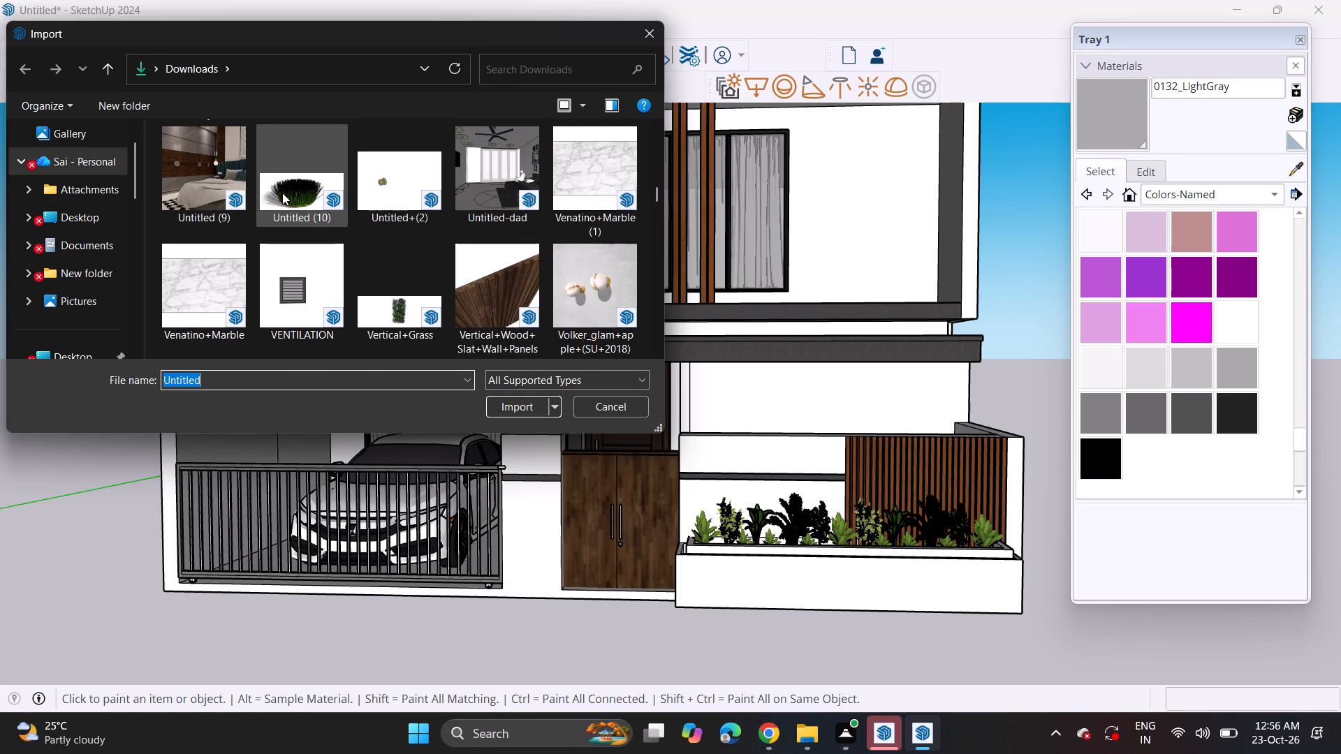
scroll(307, 184, "down", 1)
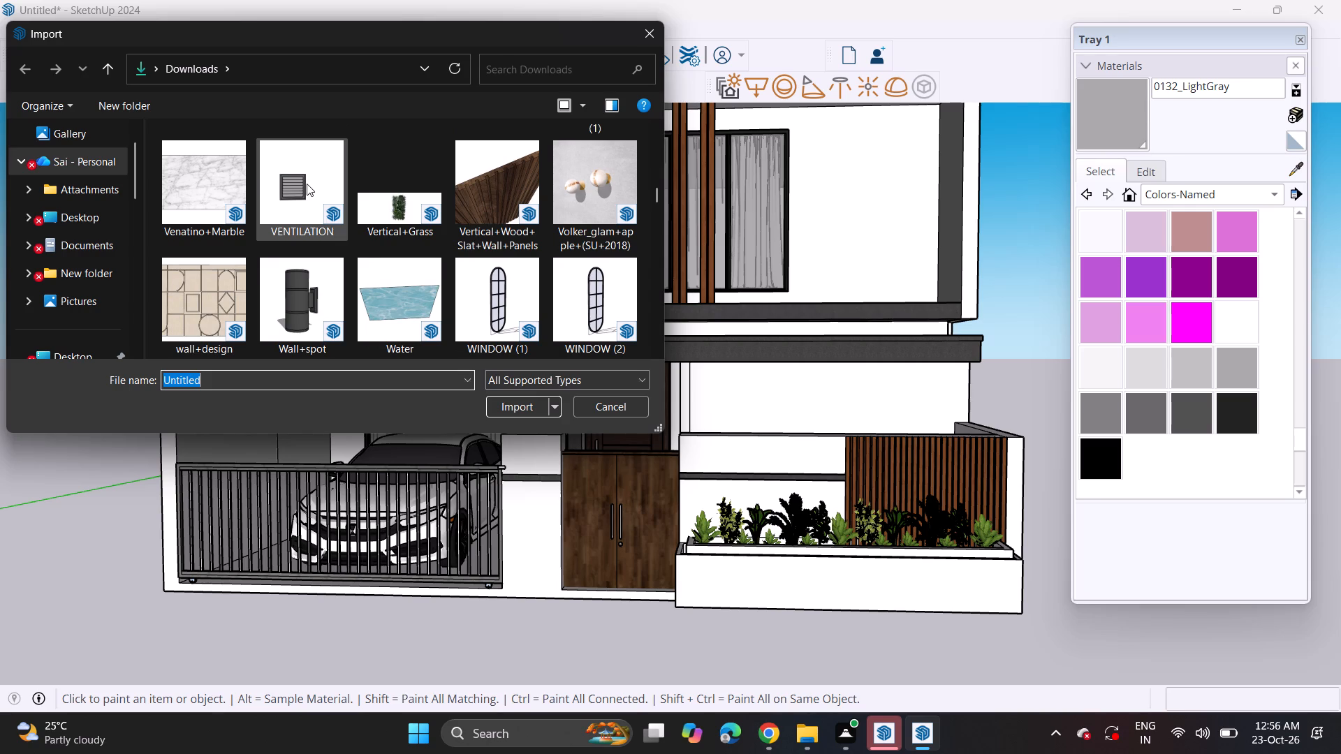
scroll(363, 220, "down", 5)
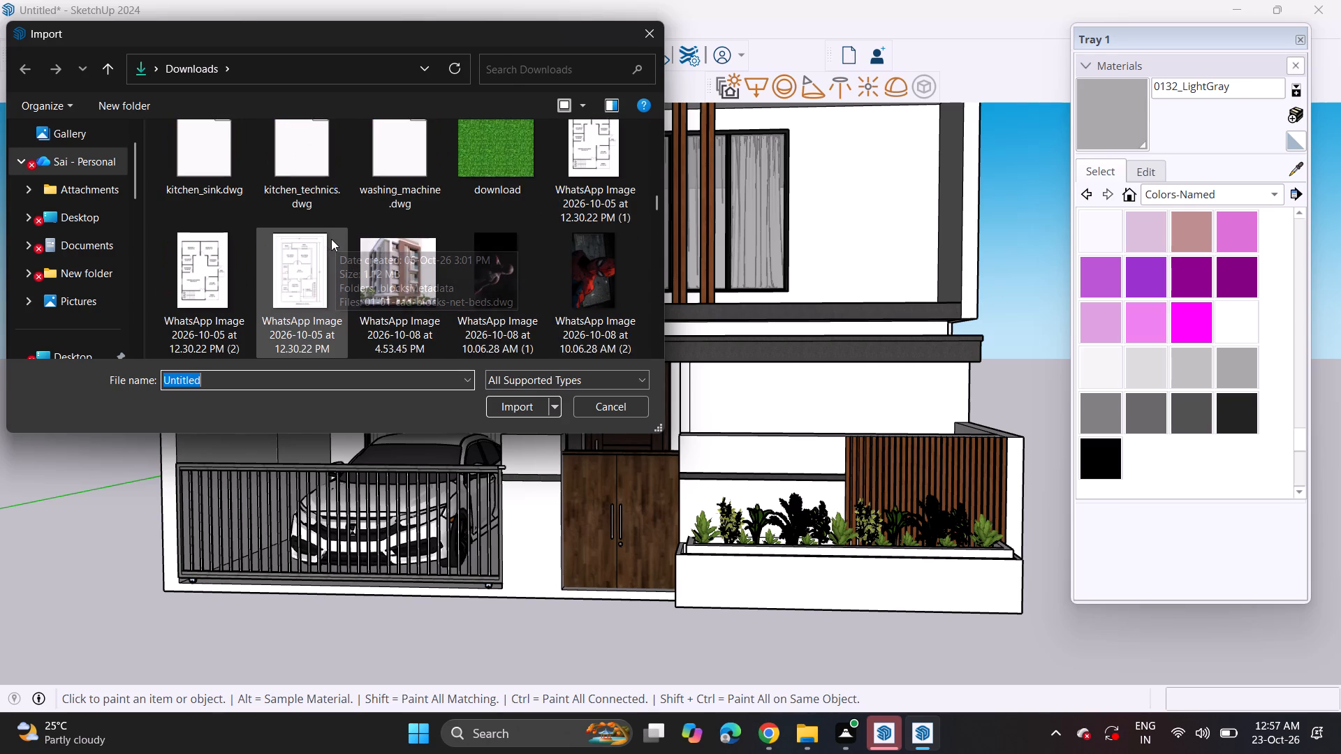
scroll(334, 236, "down", 9)
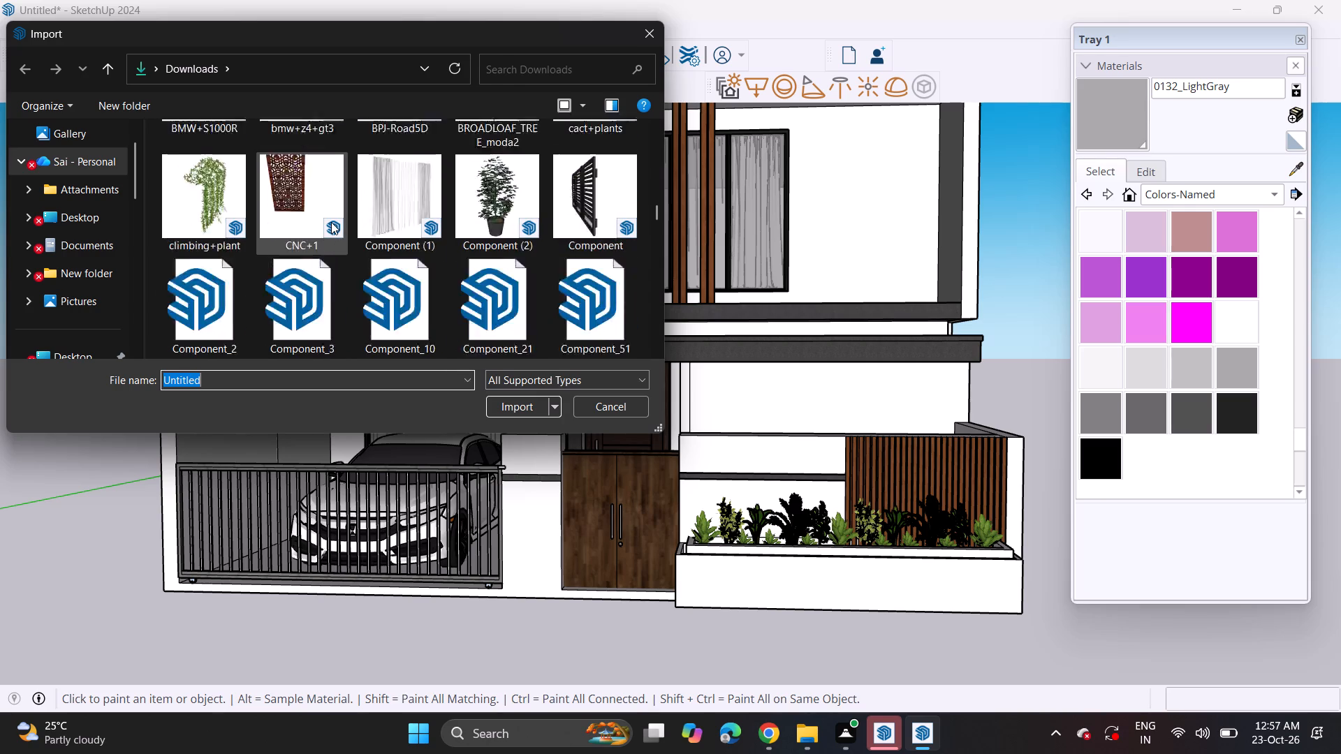
scroll(331, 222, "down", 1)
left_click(211, 267)
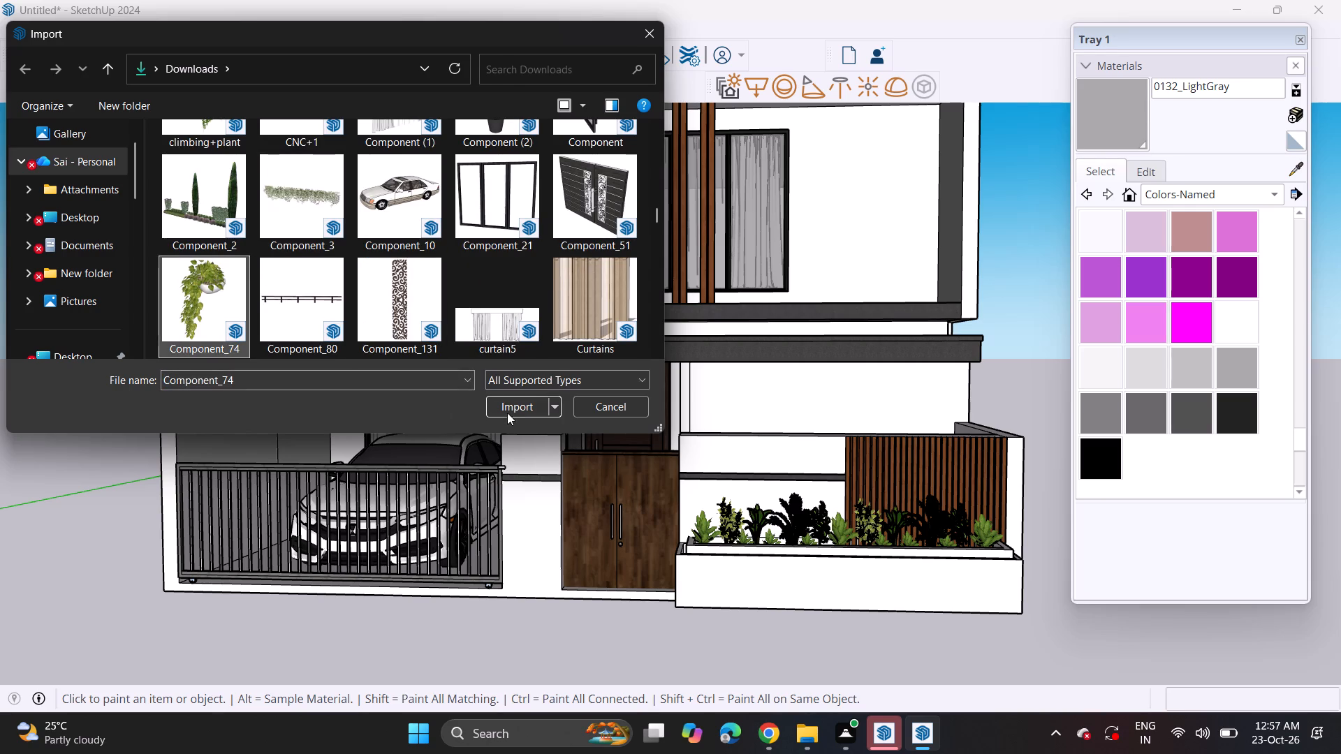
left_click(507, 411)
left_click(839, 408)
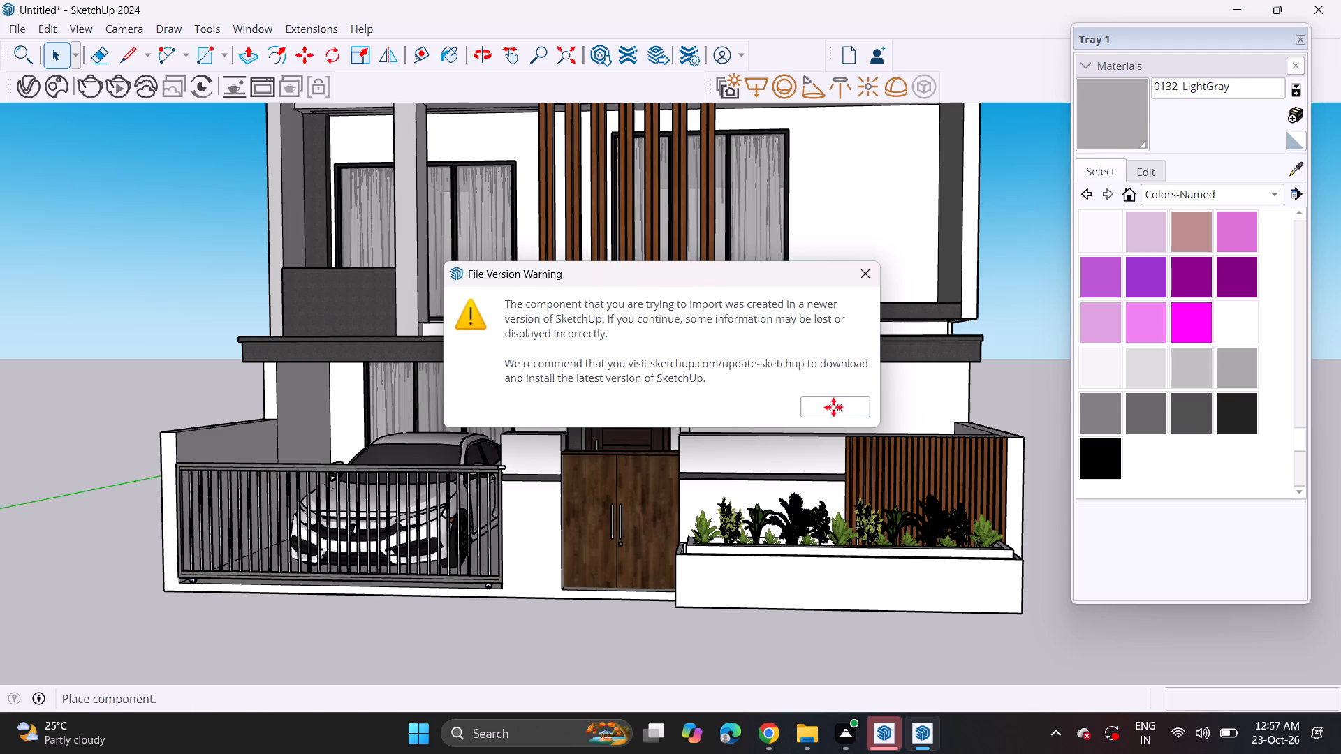
Place the imported trailing plant beside the smaller balcony and move it to the outer end of that balcony's dark parapet.
middle_click_drag(391, 249, 364, 399)
scroll(295, 279, "up", 5)
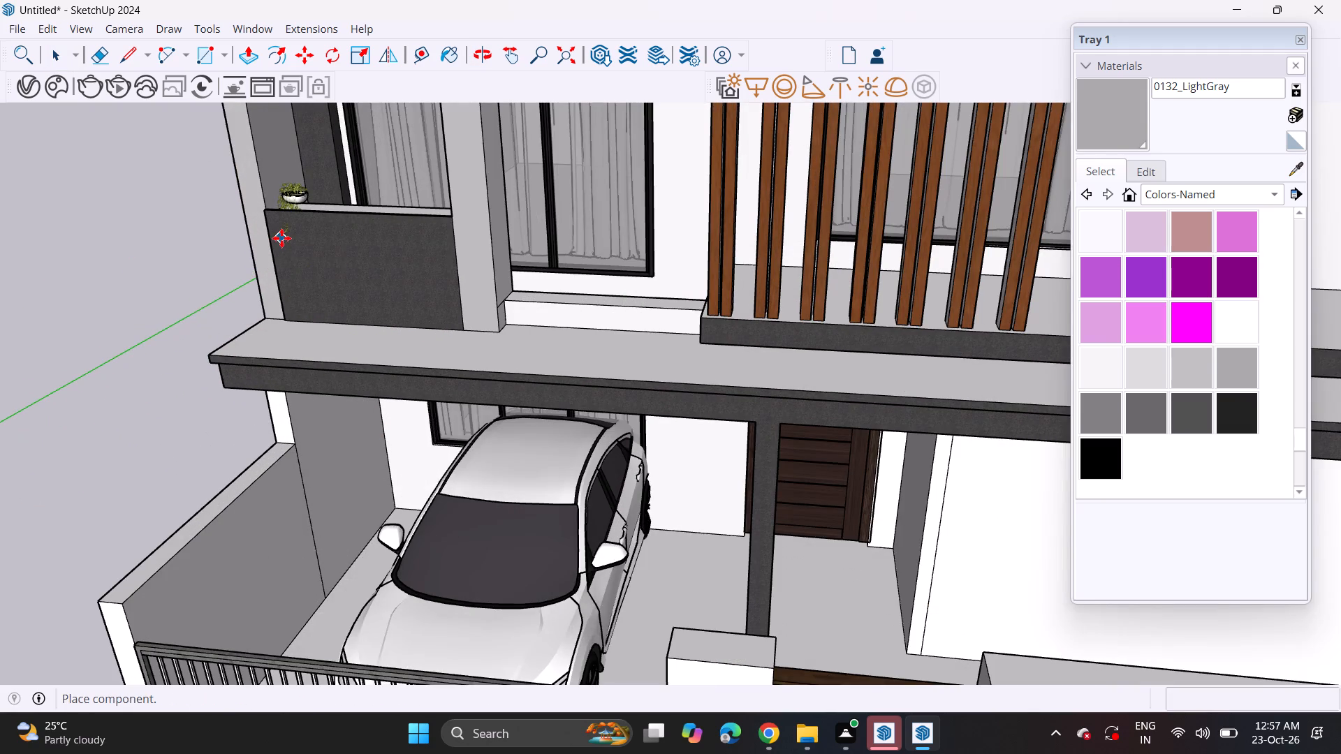
left_click(221, 313)
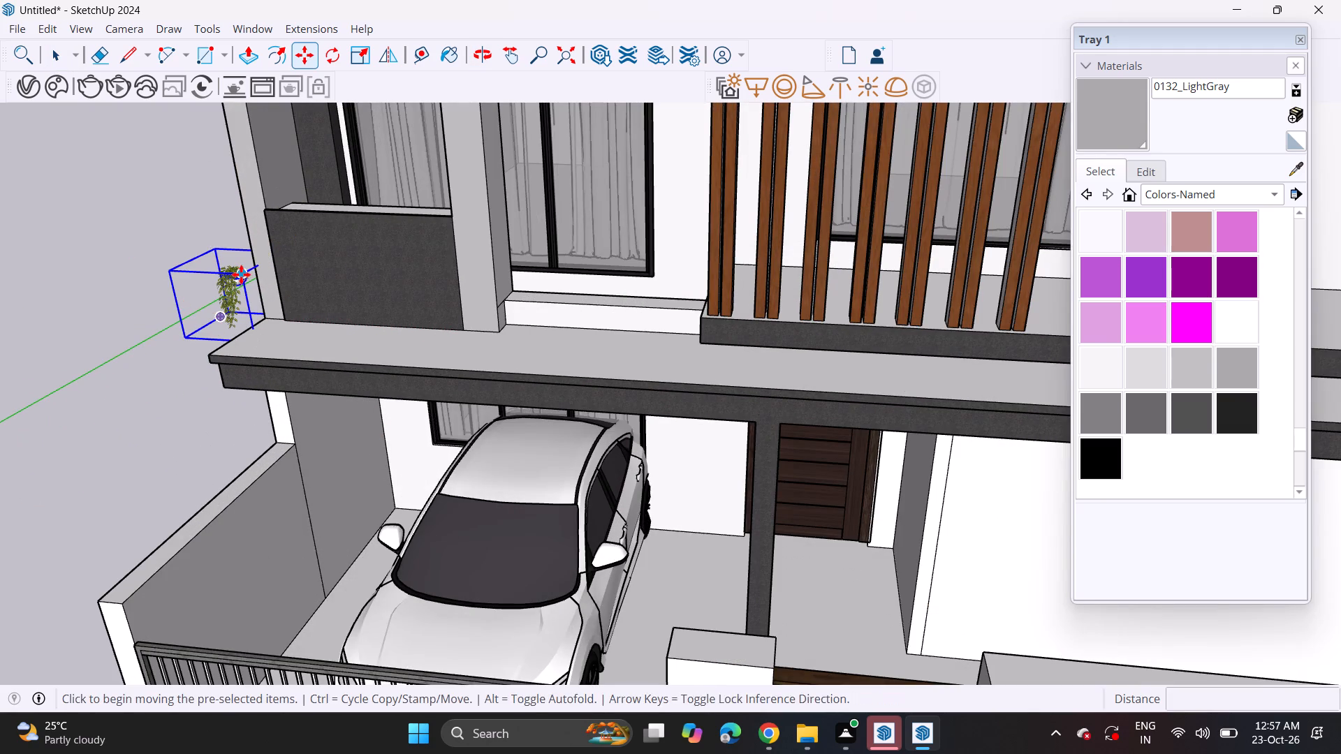
left_click(278, 254)
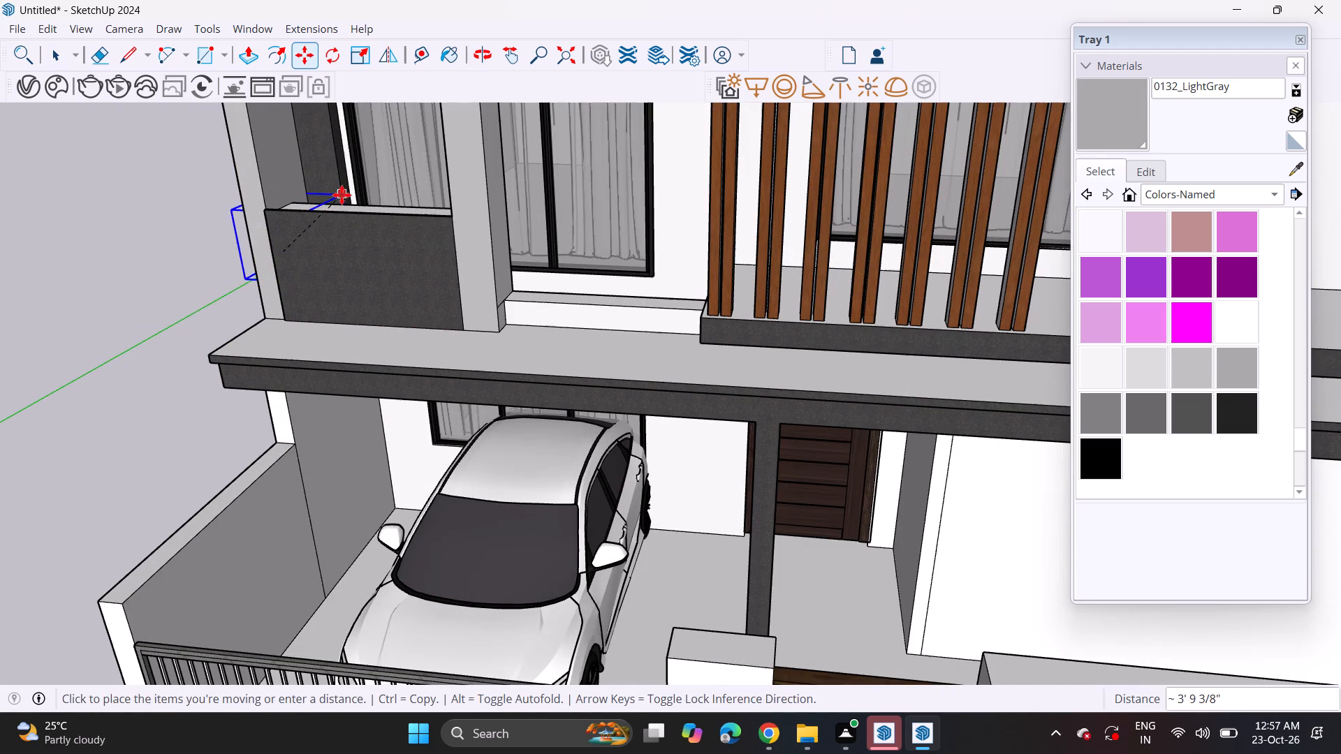
left_click(318, 219)
left_click(259, 274)
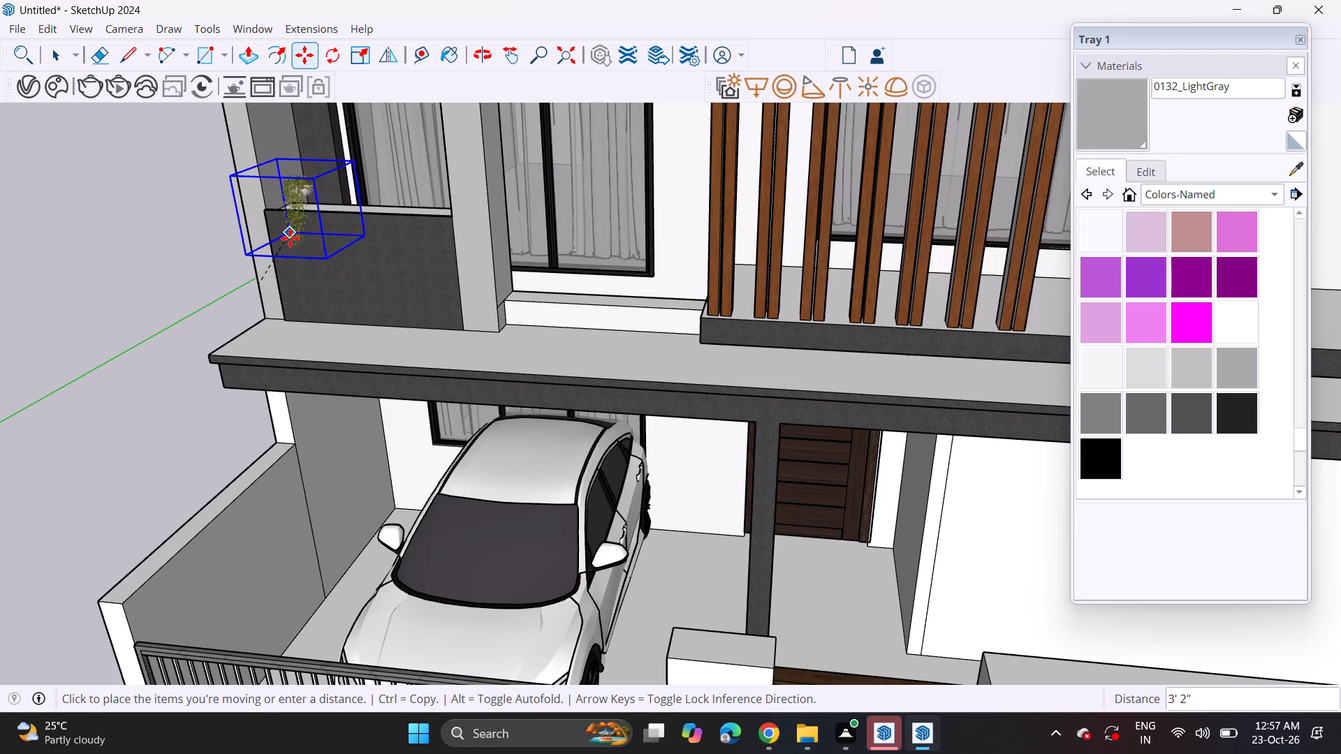
left_click(284, 246)
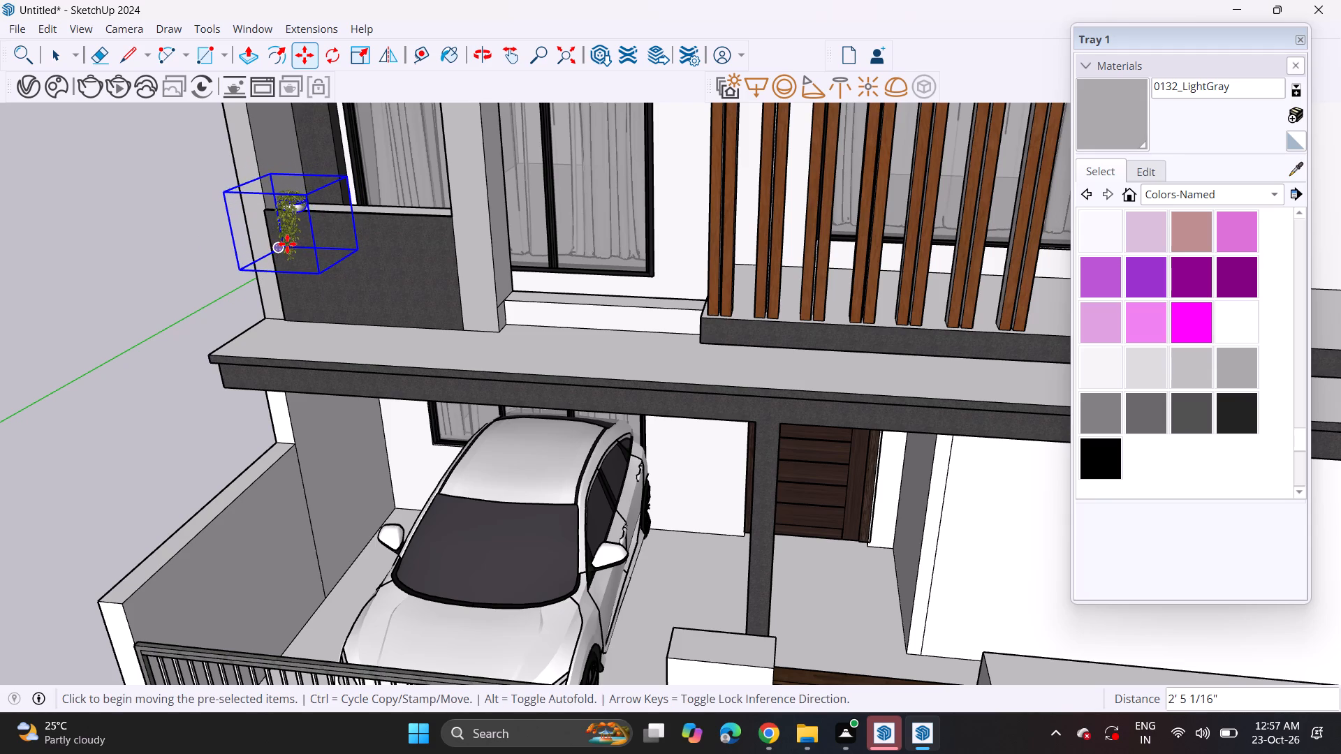
Copy the trailing plant repeatedly along the smaller balcony's parapet, about 7 to 8 inches apart, until the row reaches the far end.
left_click(287, 244)
left_click(299, 244)
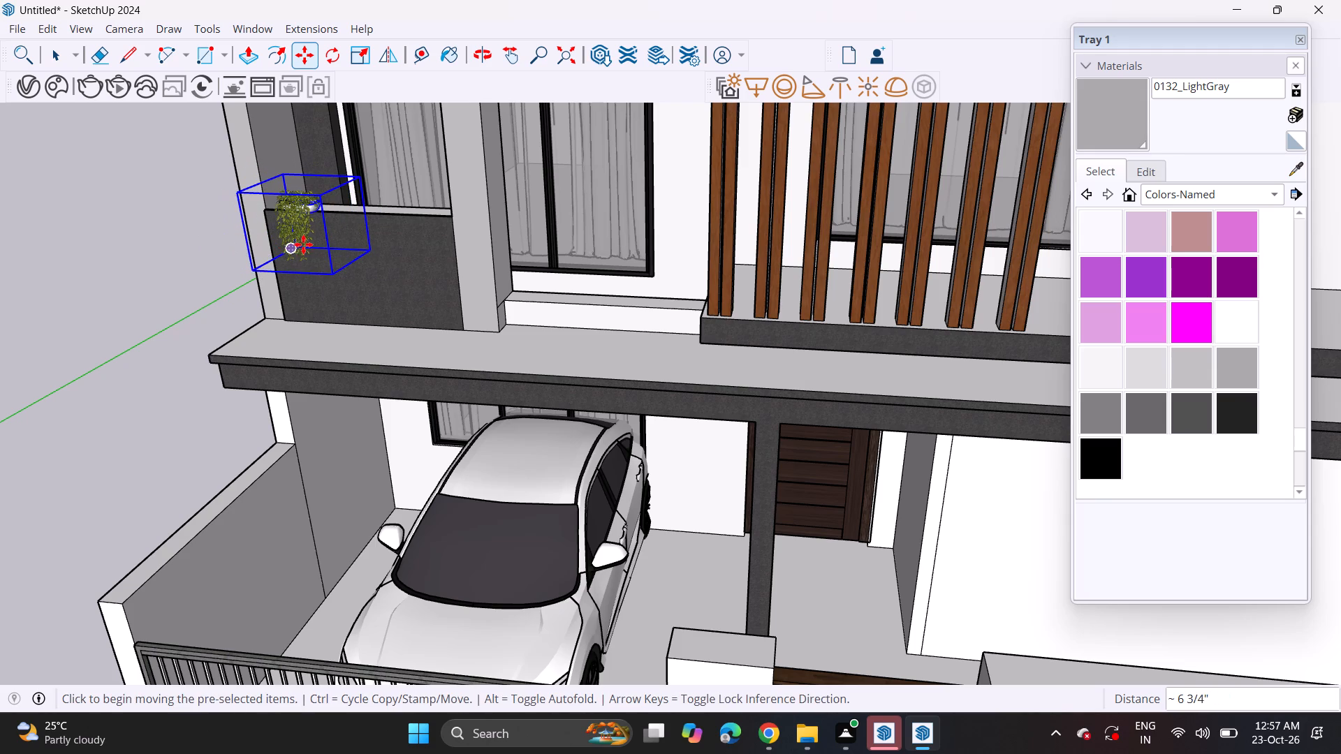
left_click(303, 244)
left_click(310, 249)
left_click(309, 239)
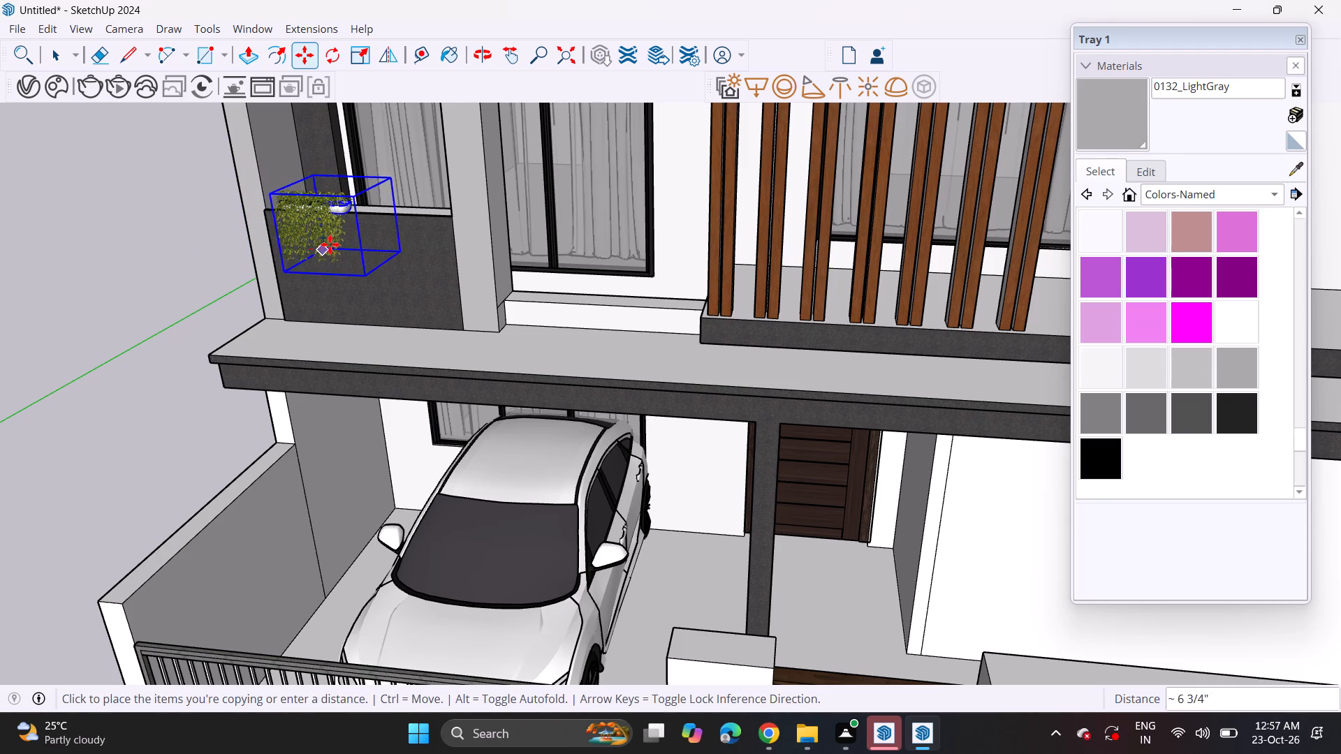
left_click(330, 244)
left_click(330, 237)
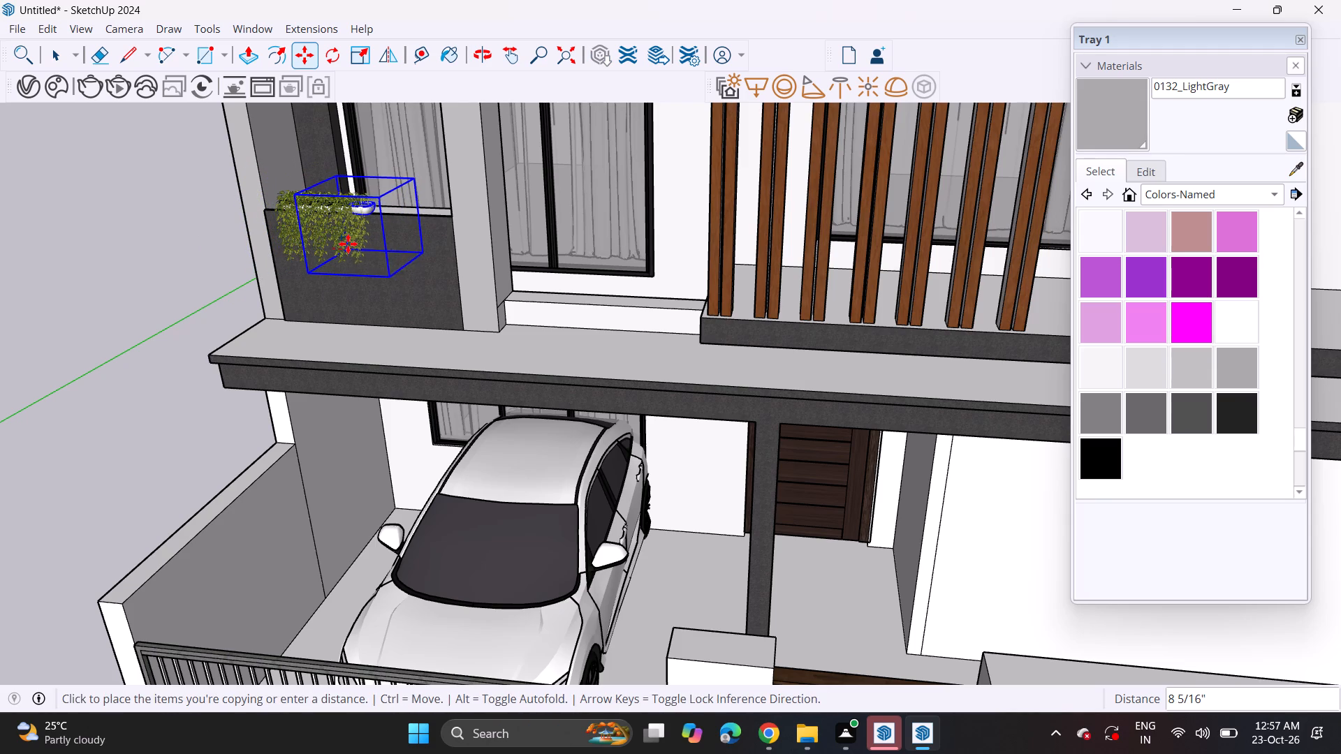
double_click(348, 244)
left_click(368, 252)
left_click(367, 244, "ctrl")
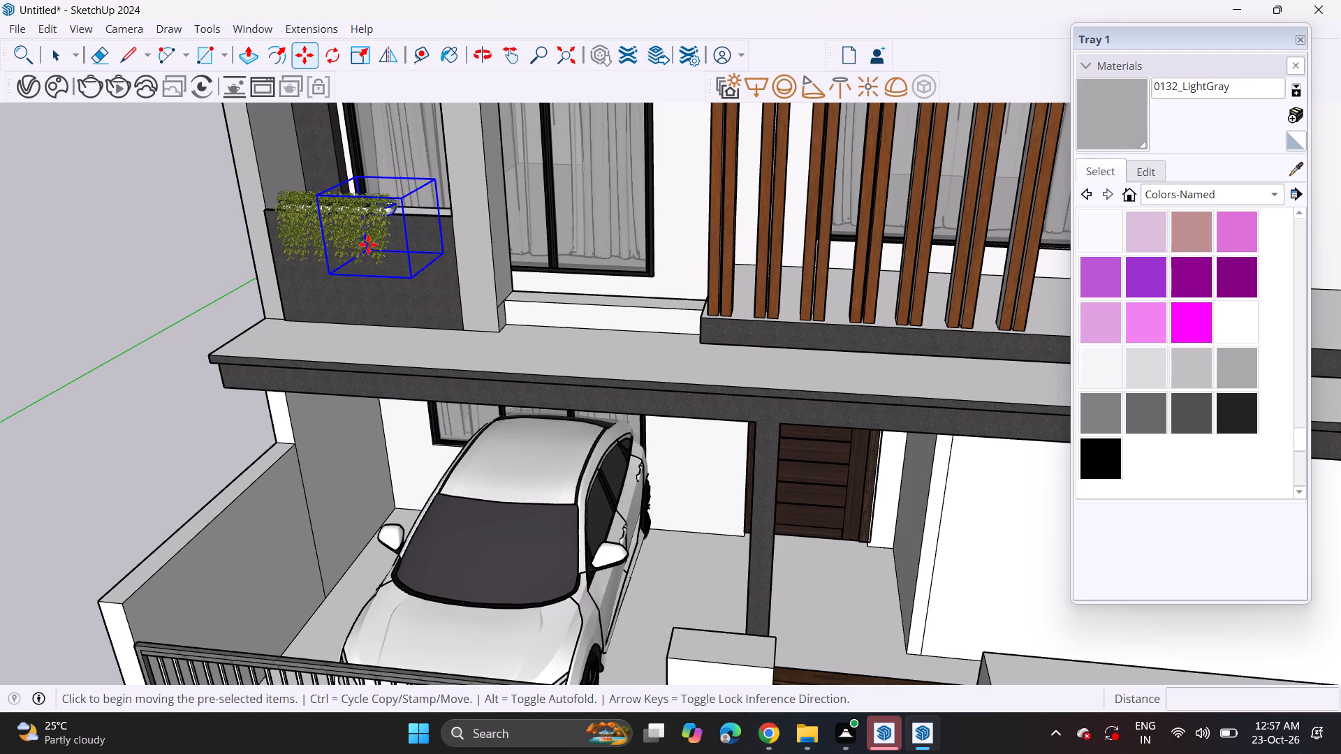
left_click(386, 251)
left_click(393, 244)
left_click(406, 248)
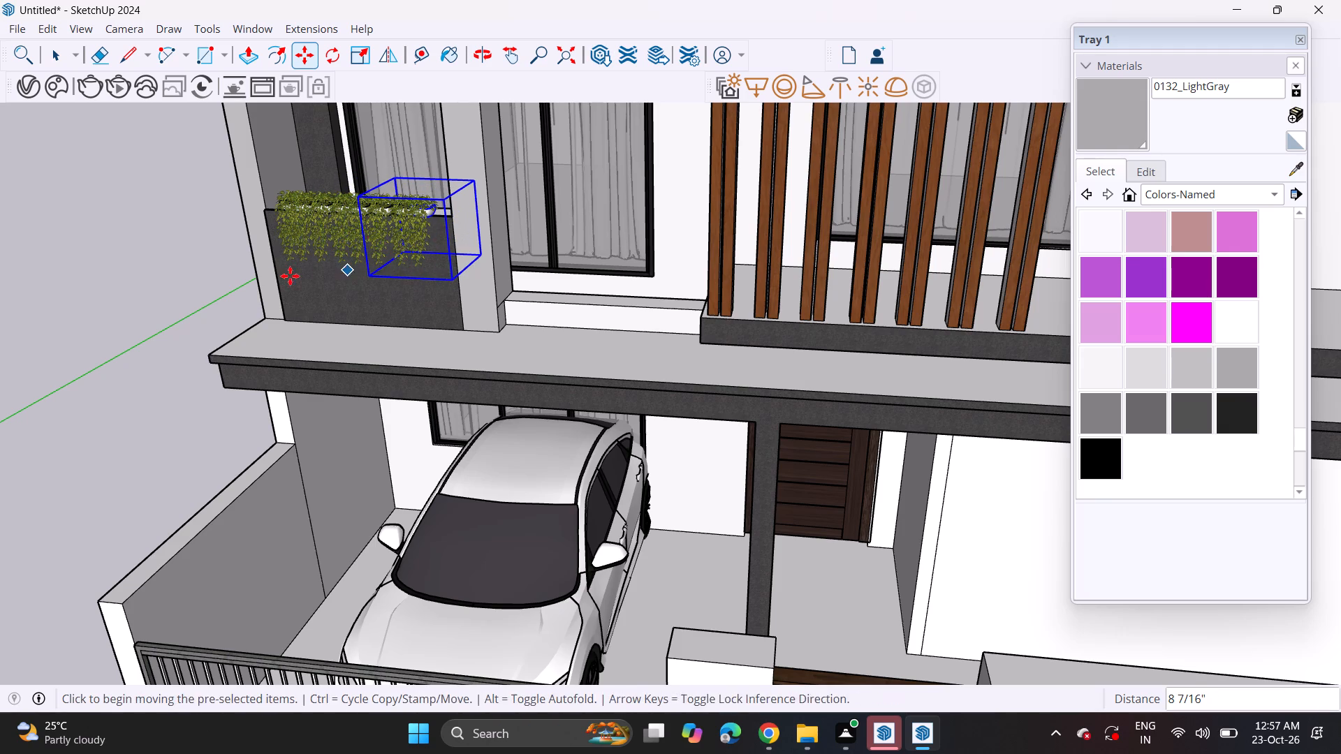
key("space")
left_click(214, 263)
Select the trailing plants in the row and move them back about 1' 9 1/2" towards the house onto the parapet.
middle_click_drag(310, 230, 336, 192)
scroll(390, 157, "up", 1)
scroll(390, 168, "down", 7)
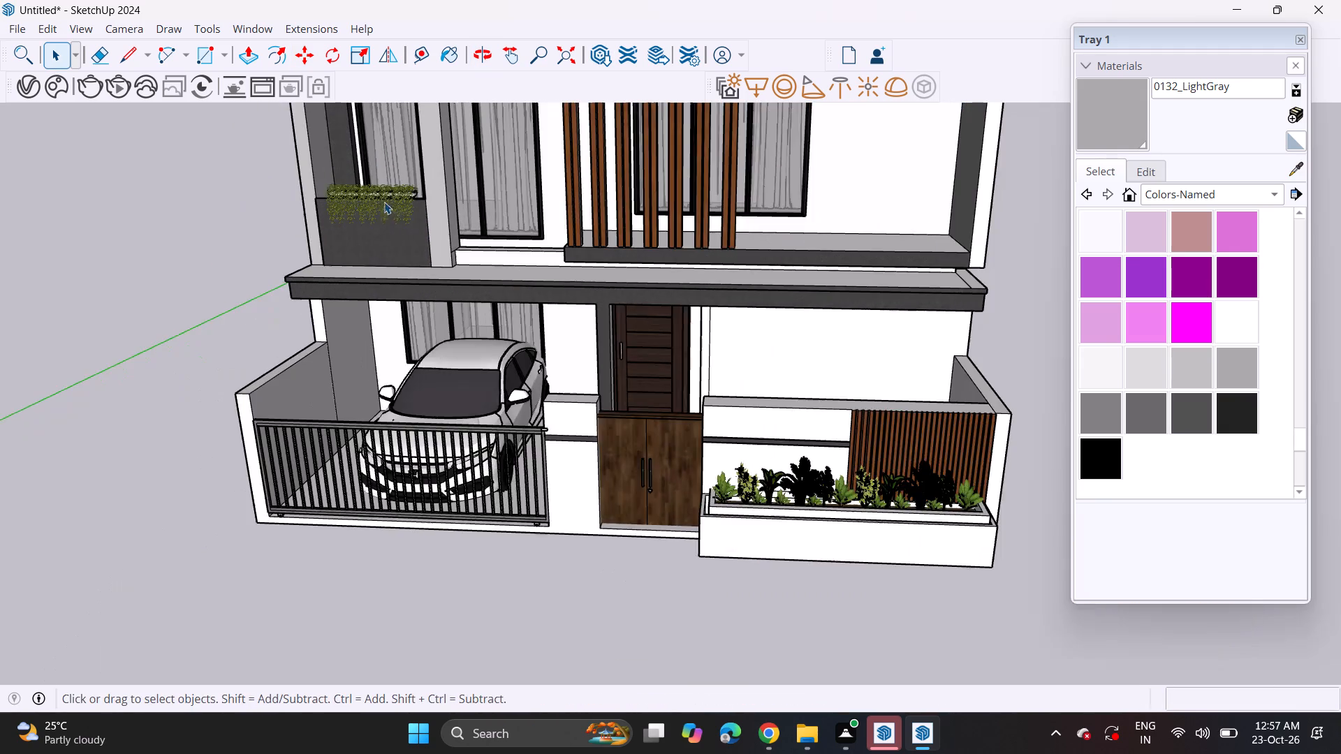
scroll(402, 232, "up", 1)
middle_click_drag(407, 221, 453, 171)
middle_click_drag(452, 206, 833, 206)
scroll(832, 201, "up", 1)
scroll(358, 242, "up", 2)
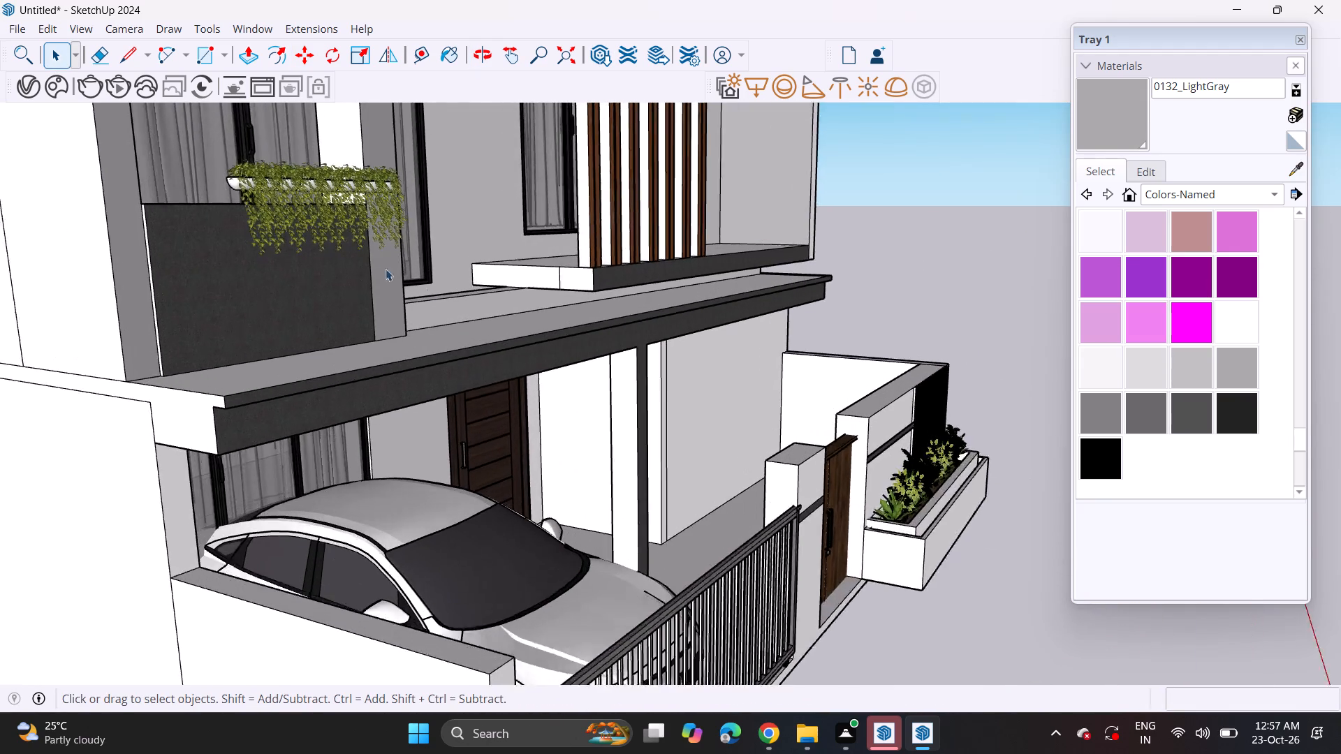
scroll(386, 269, "up", 2)
middle_click_drag(205, 288, 381, 341)
scroll(386, 297, "down", 4)
left_click(404, 281)
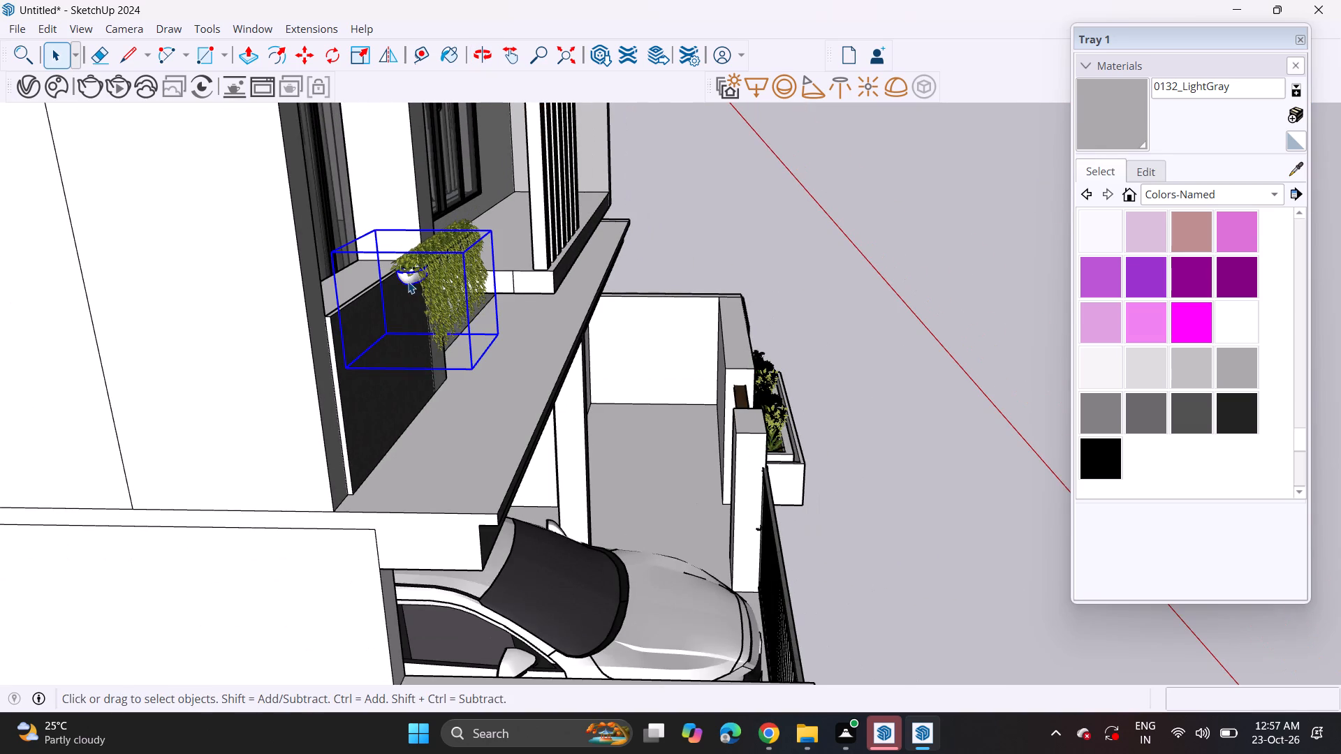
middle_click_drag(456, 272, 0, 289)
middle_click_drag(557, 156, 356, 175)
scroll(429, 175, "up", 1)
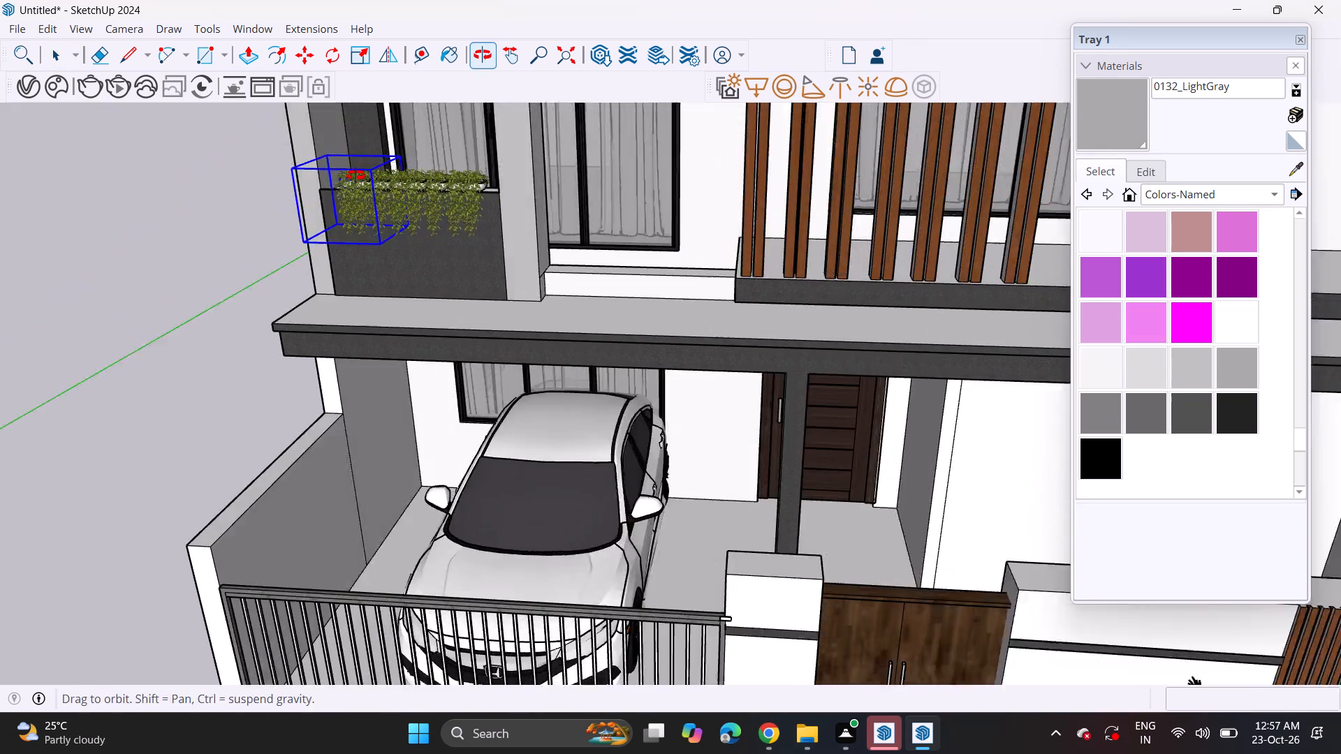
middle_click_drag(356, 175, 333, 175)
scroll(423, 193, "up", 6)
left_click(388, 194, "ctrl")
left_click(406, 197, "ctrl")
left_click(425, 198, "ctrl")
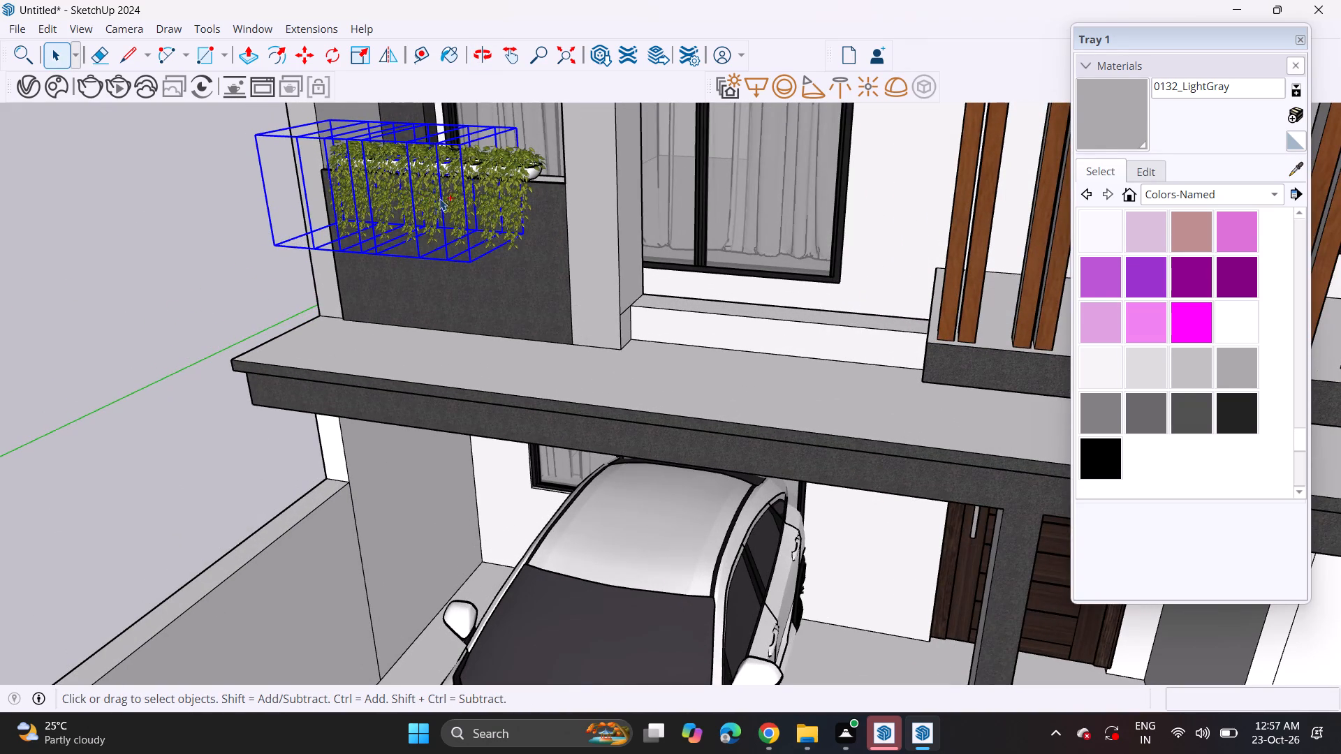
left_click(444, 200, "ctrl")
left_click(464, 205, "ctrl")
left_click(502, 211, "ctrl")
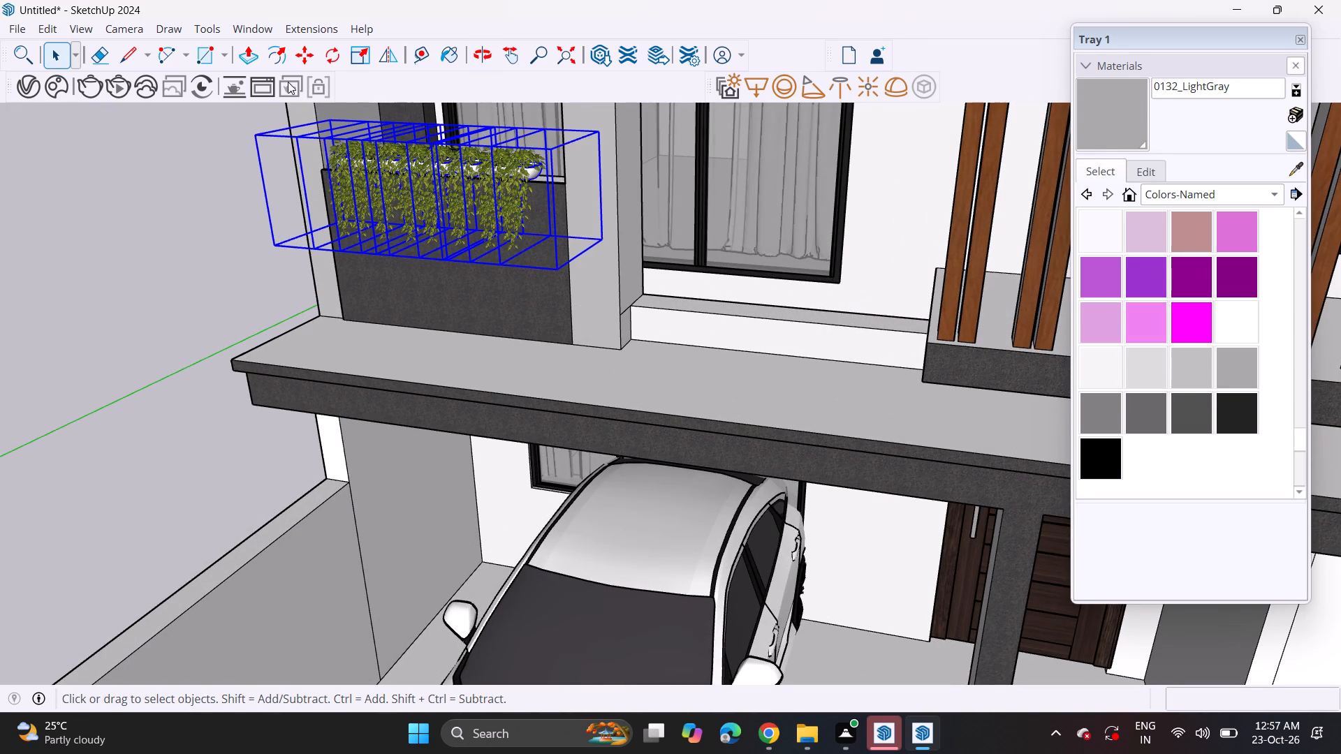
left_click(309, 58)
middle_click_drag(594, 195, 329, 237)
scroll(589, 195, "up", 1)
scroll(511, 181, "up", 6)
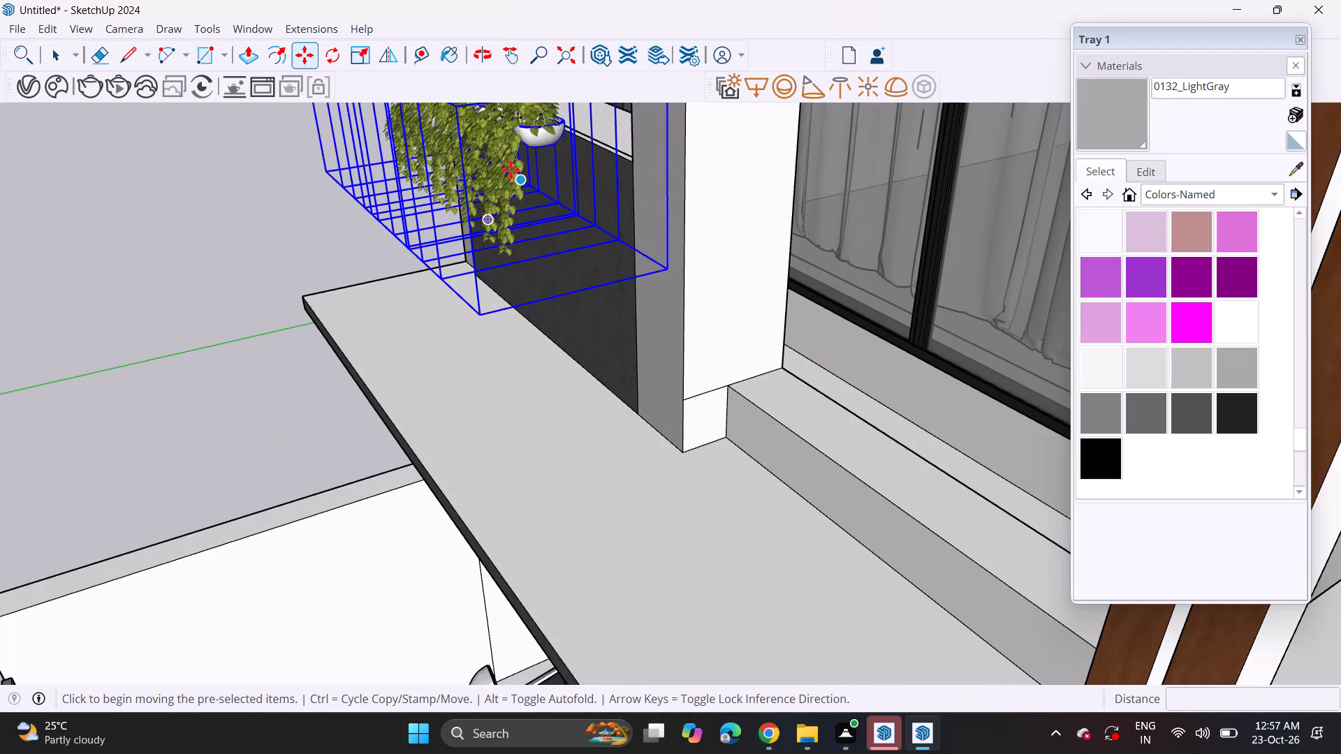
middle_click_drag(548, 140, 487, 260)
scroll(487, 260, "up", 1)
left_click(485, 249)
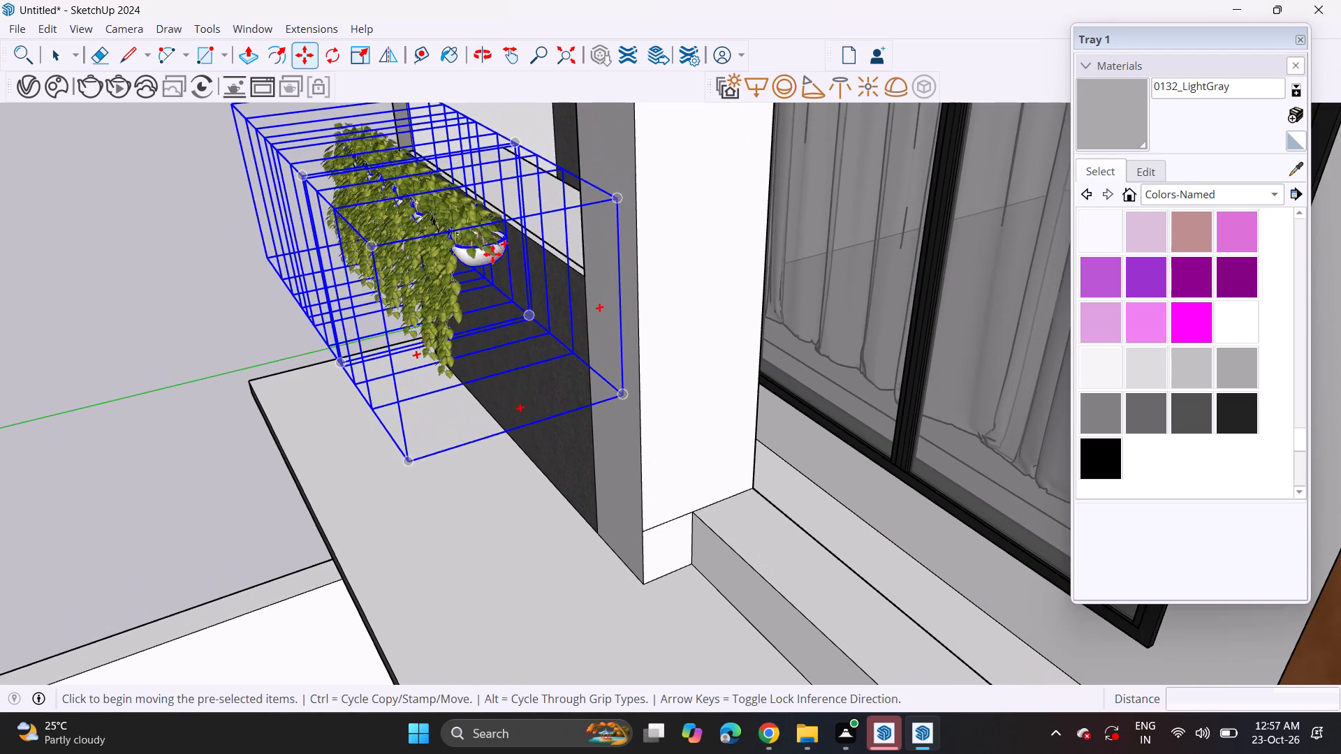
left_click(596, 231)
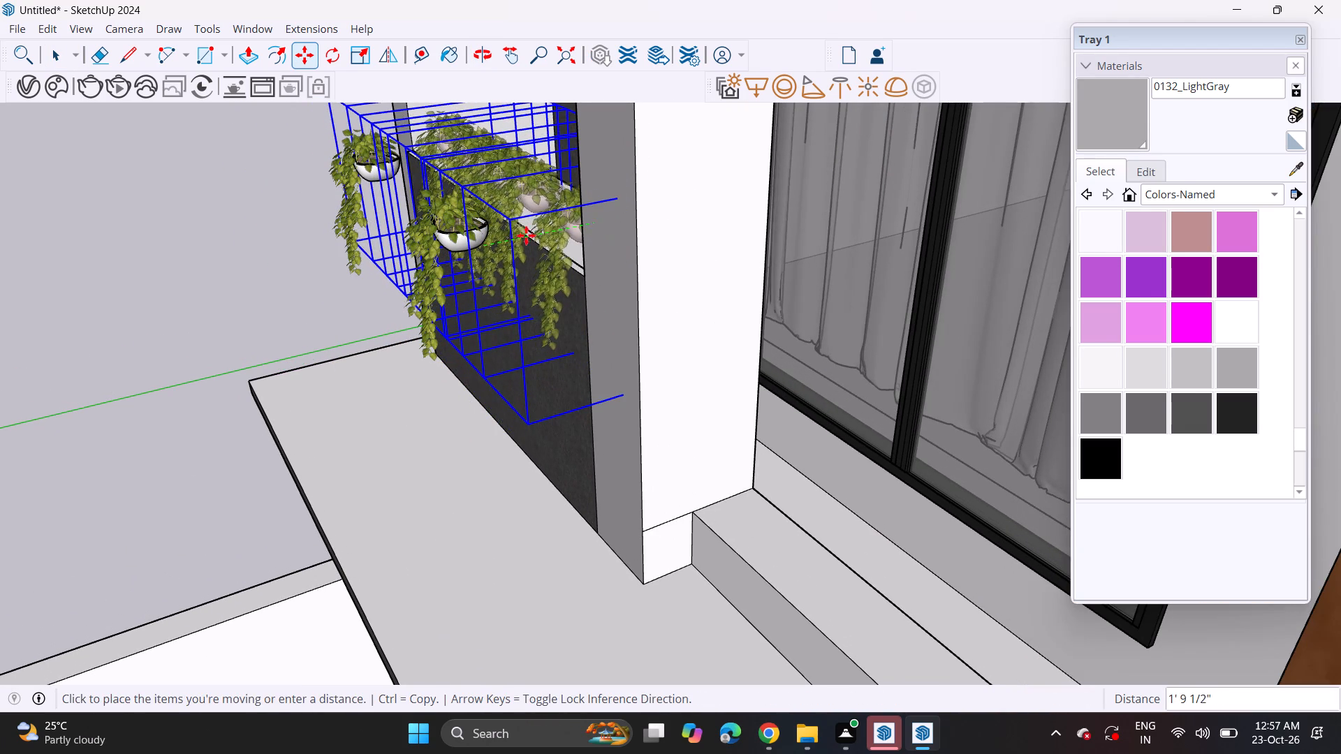
Move the protruding trailing plant near the row's outer end back about 1' 9" into line on the smaller balcony's parapet.
middle_click_drag(299, 246, 694, 276)
middle_click_drag(692, 272, 668, 248)
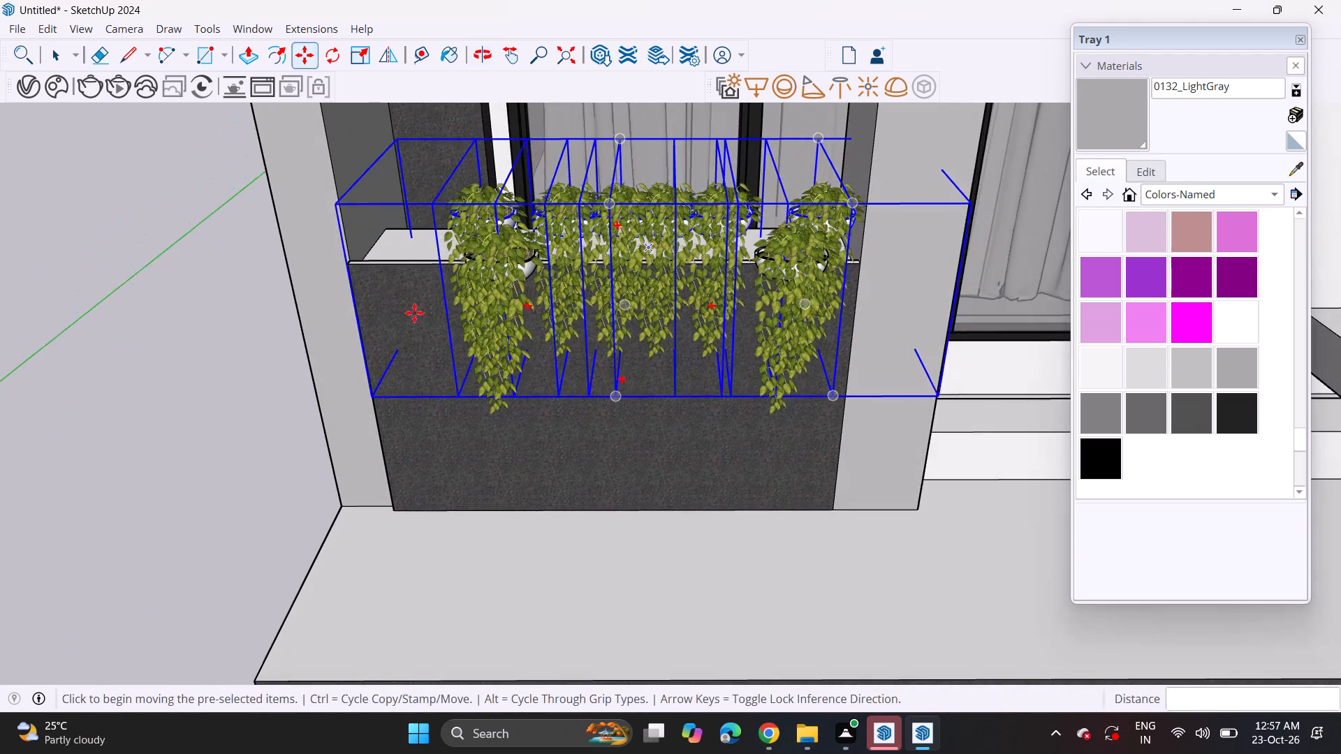
key("space")
left_click(191, 341)
left_click(515, 304)
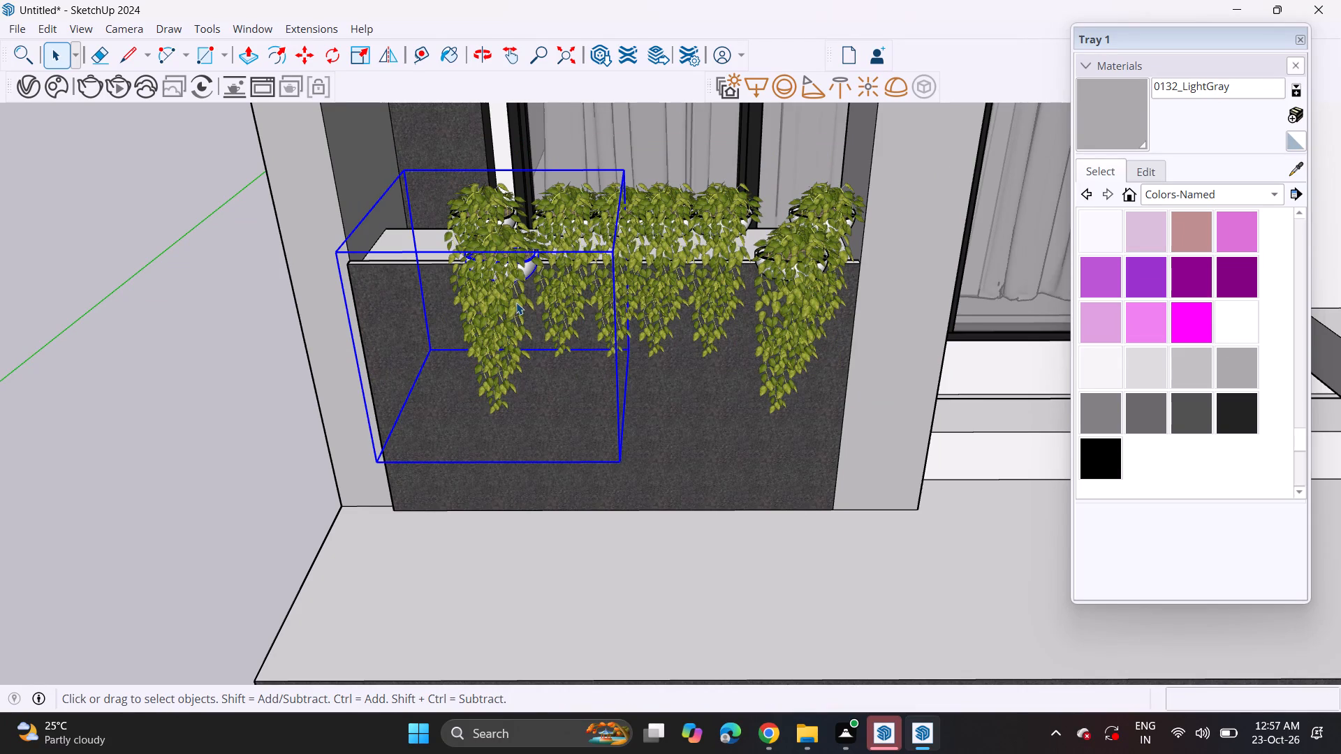
key("m")
left_click(505, 329)
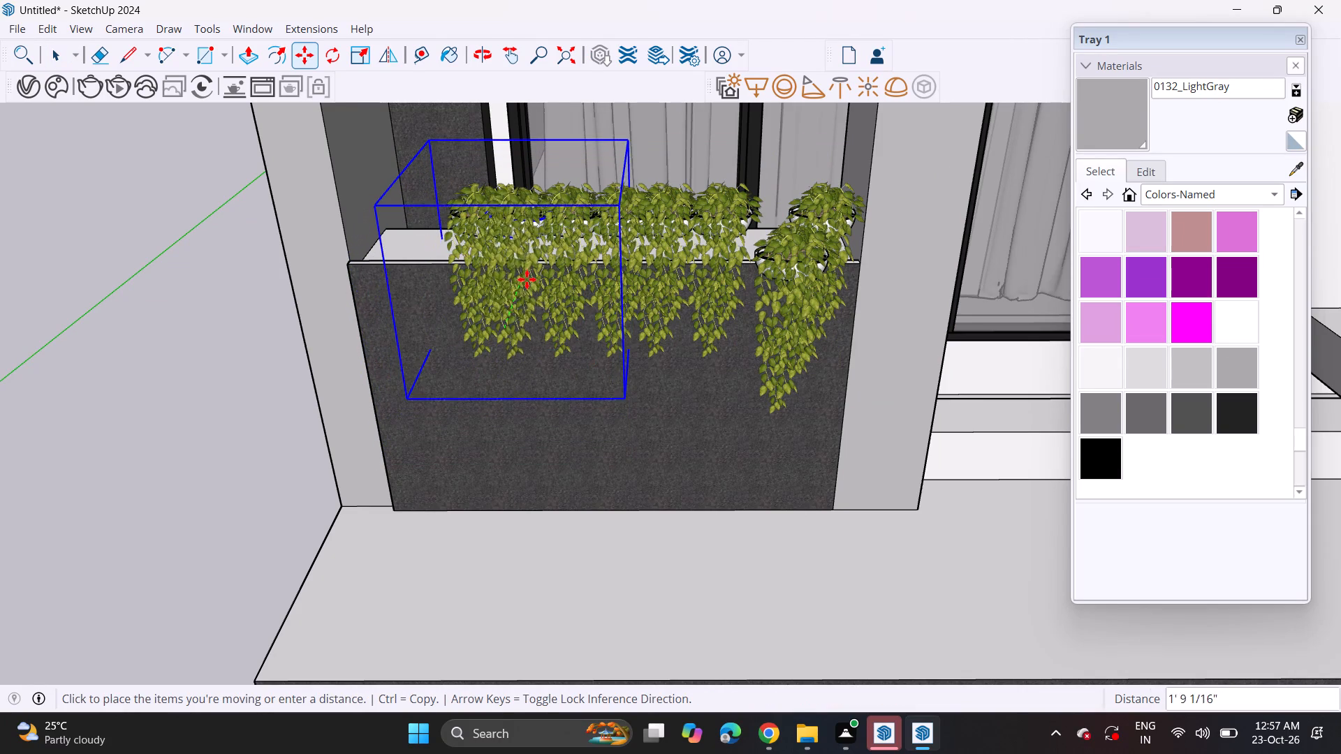
left_click(527, 277)
Move the other protruding trailing plant, at the row's opposite end, back about 1' 6" into line on the parapet.
key("space")
left_click(805, 298)
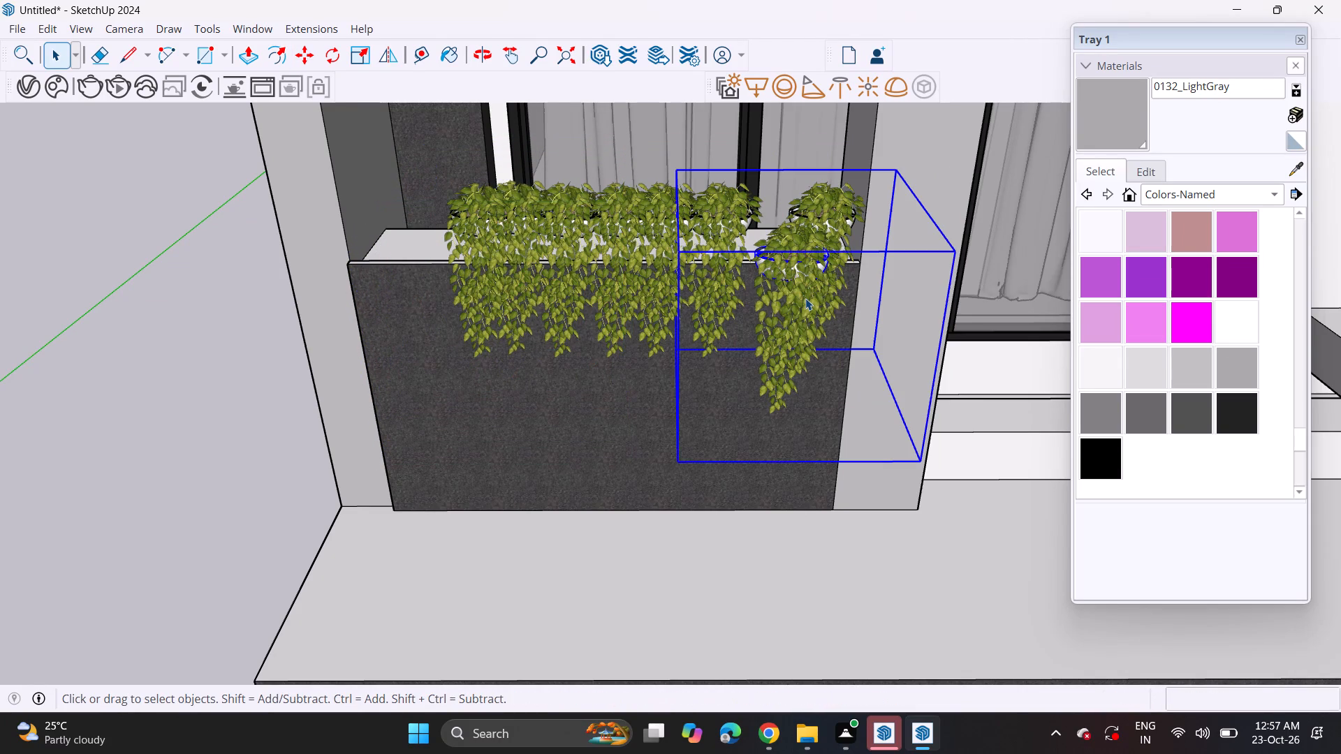
key("m")
left_click(799, 301)
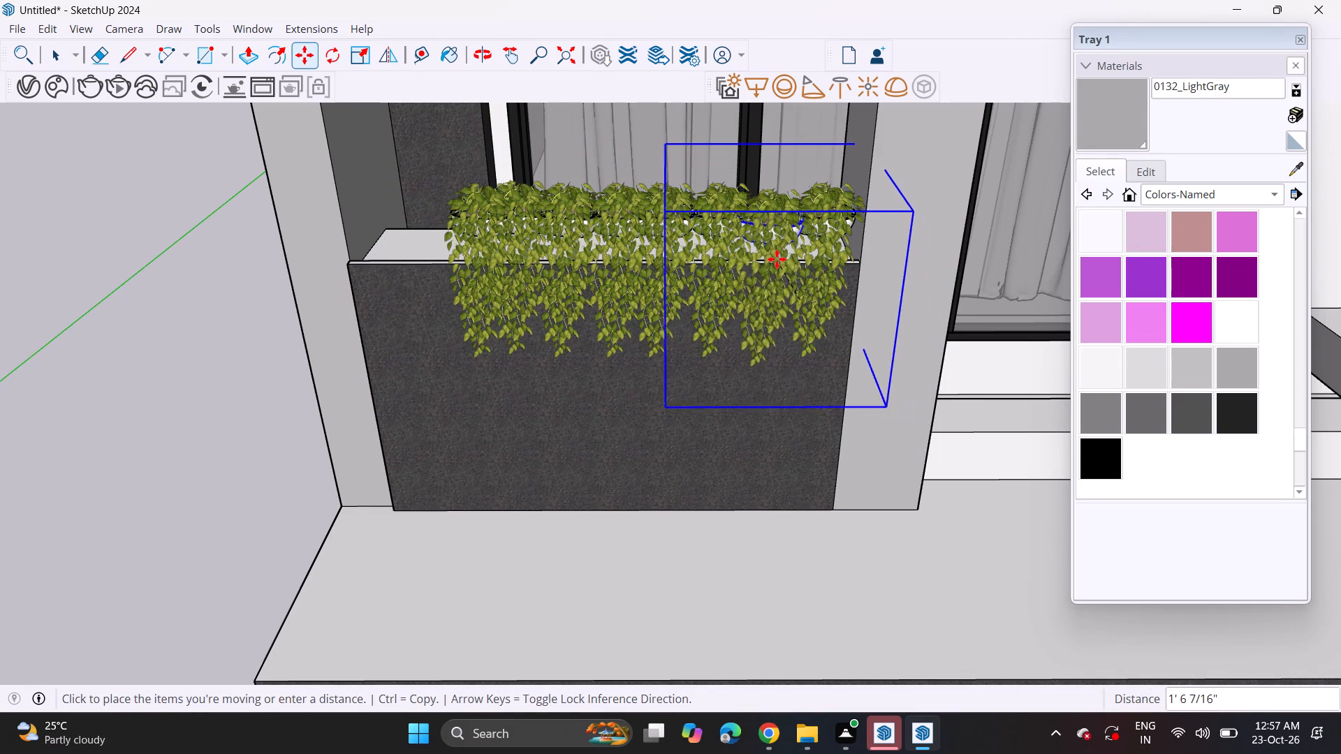
left_click(777, 259)
key("space")
left_click(228, 355)
Inspect the finished plant row and the house's whole front elevation from several angles and distances.
middle_click_drag(372, 390, 353, 275)
scroll(353, 277, "up", 1)
scroll(335, 267, "down", 3)
scroll(335, 281, "up", 1)
scroll(335, 283, "down", 2)
scroll(435, 290, "down", 7)
scroll(503, 302, "down", 6)
middle_click_drag(603, 300, 564, 266)
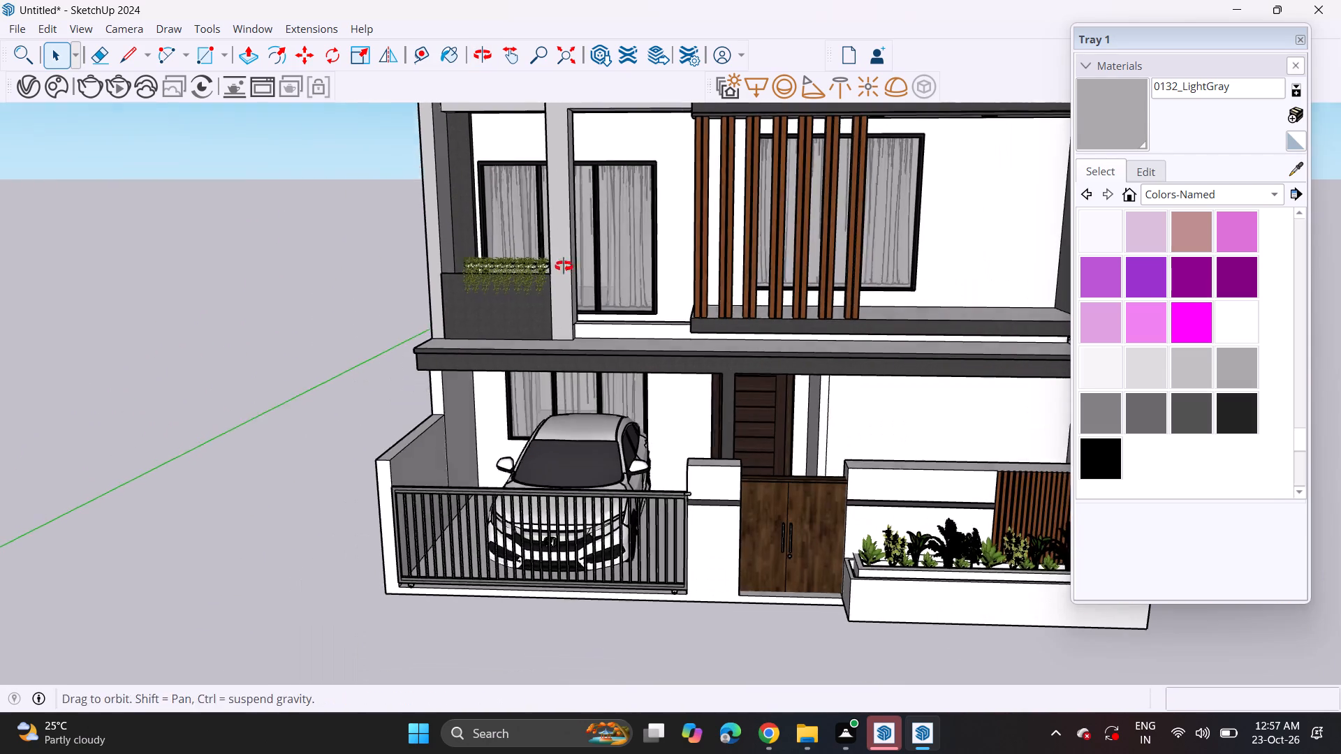
middle_click_drag(564, 266, 564, 265)
middle_click_drag(545, 274, 221, 321, "shift")
scroll(534, 274, "up", 1, "shift")
scroll(271, 309, "down", 5)
middle_click_drag(344, 298, 471, 270)
middle_click_drag(430, 275, 648, 292, "shift")
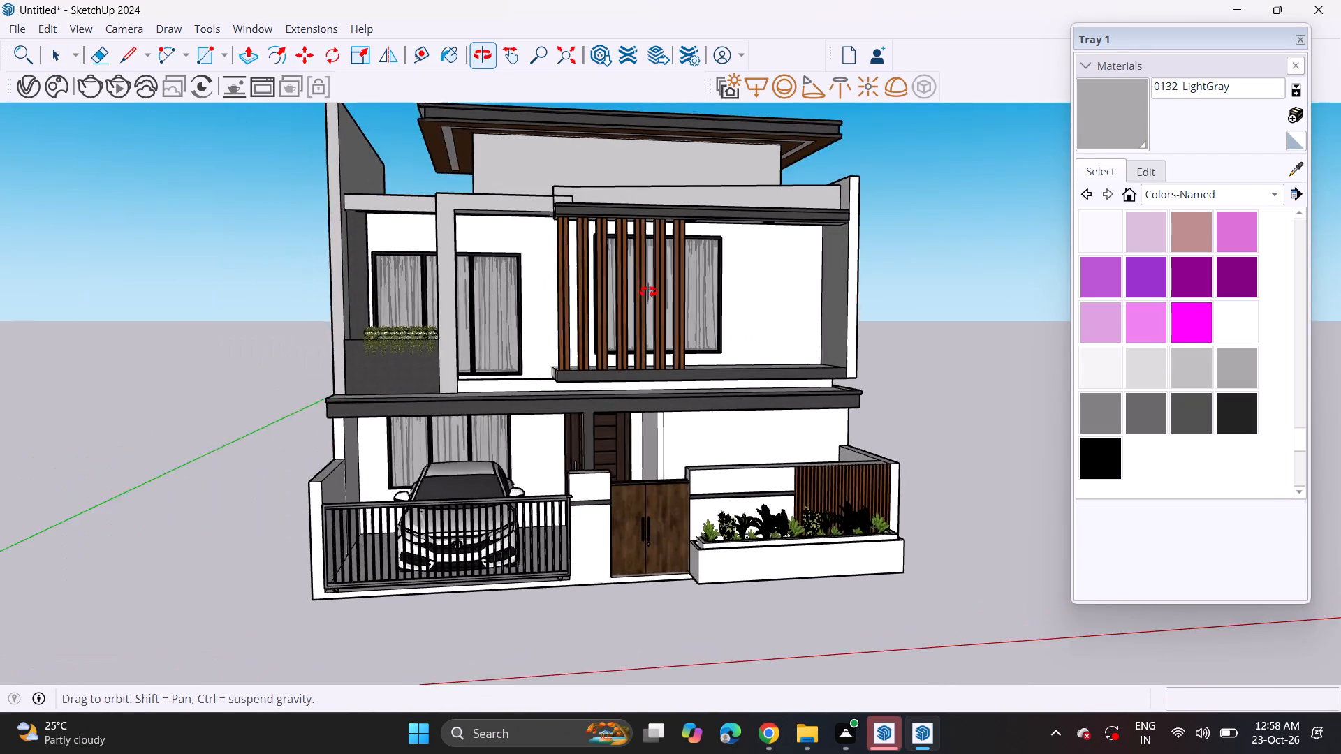
middle_click_drag(648, 292, 596, 288, "shift")
scroll(598, 287, "up", 1)
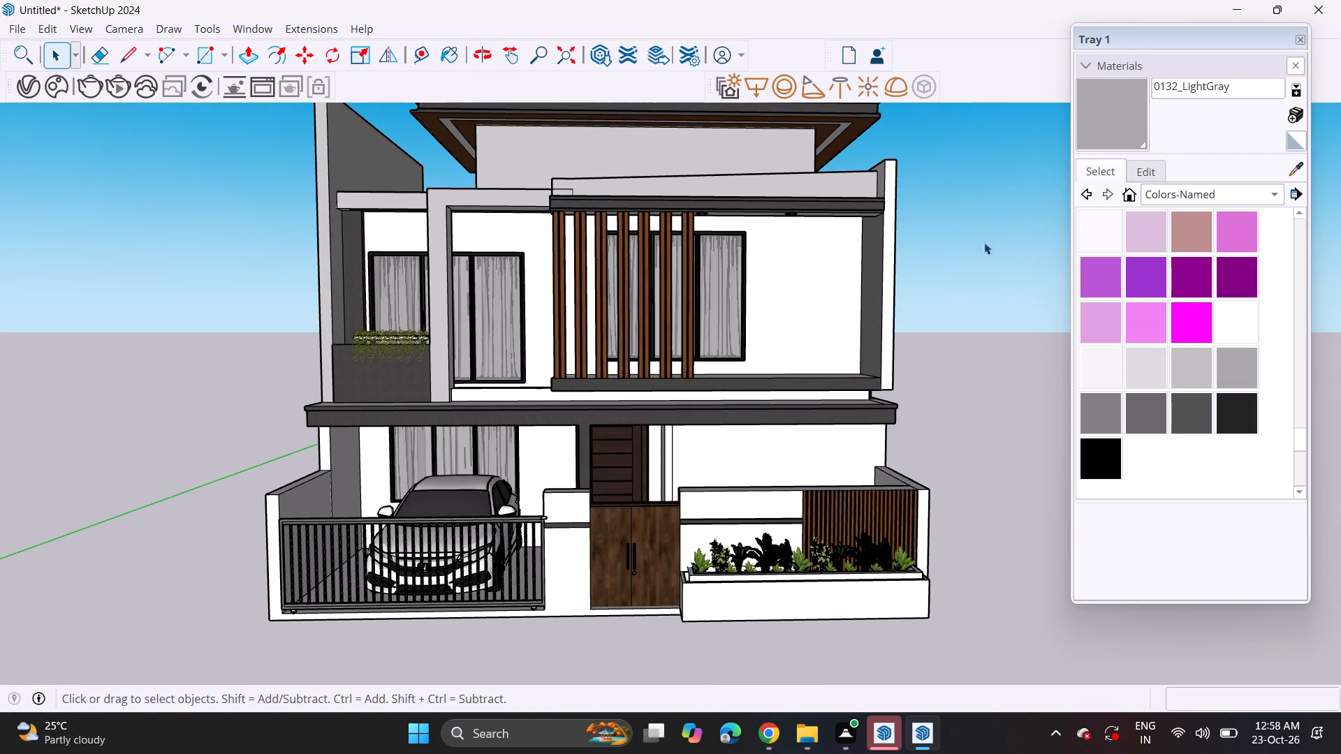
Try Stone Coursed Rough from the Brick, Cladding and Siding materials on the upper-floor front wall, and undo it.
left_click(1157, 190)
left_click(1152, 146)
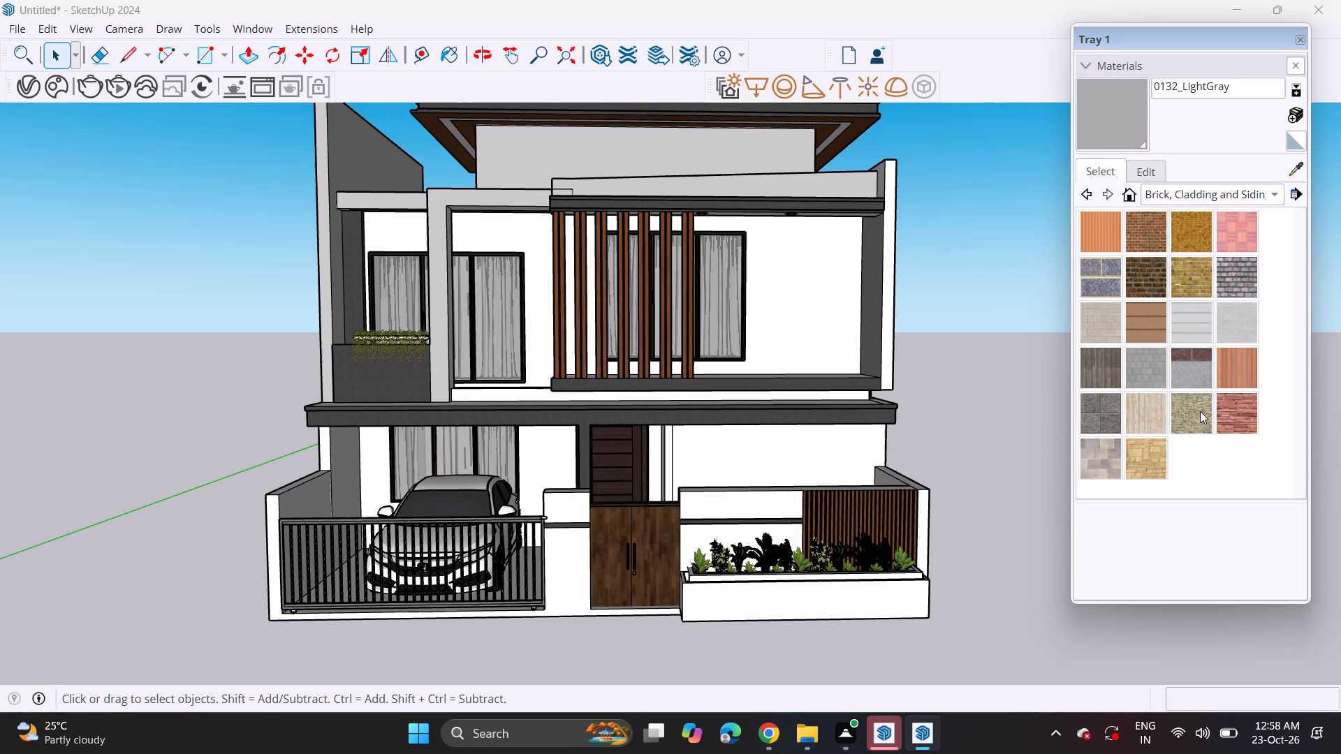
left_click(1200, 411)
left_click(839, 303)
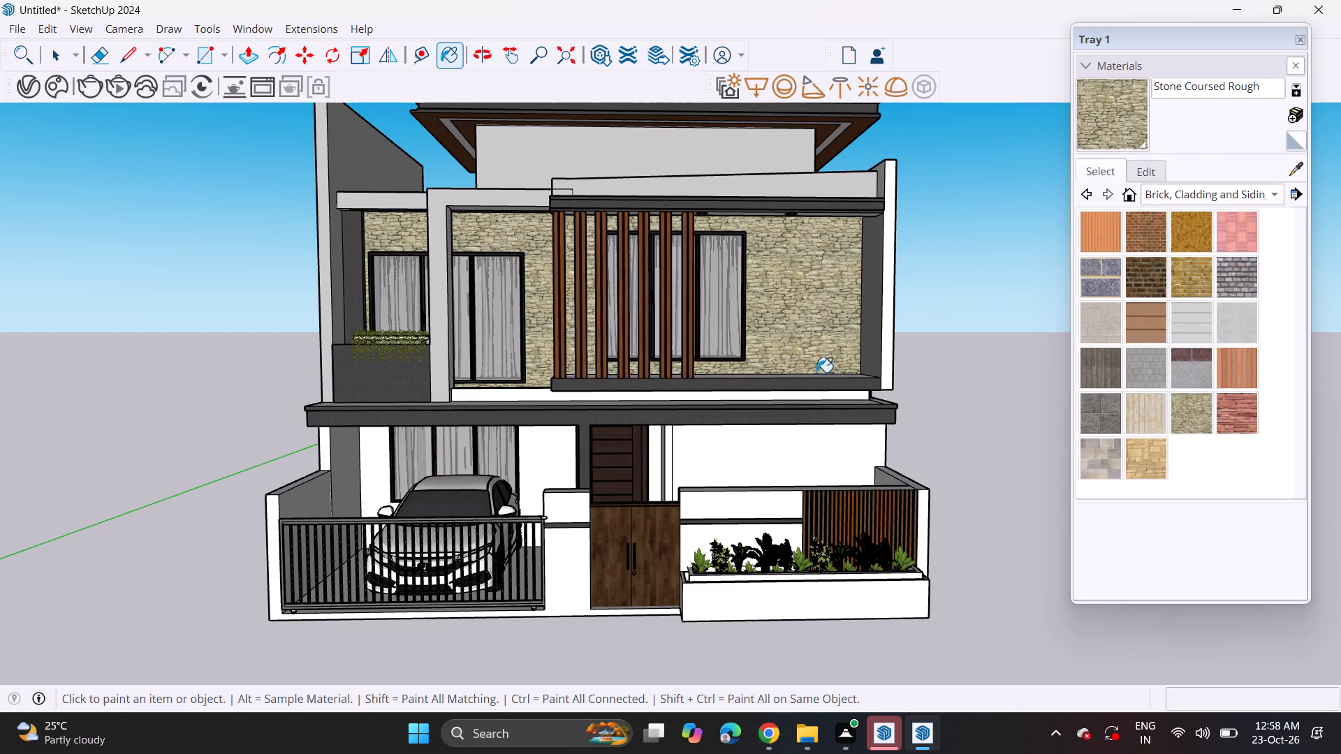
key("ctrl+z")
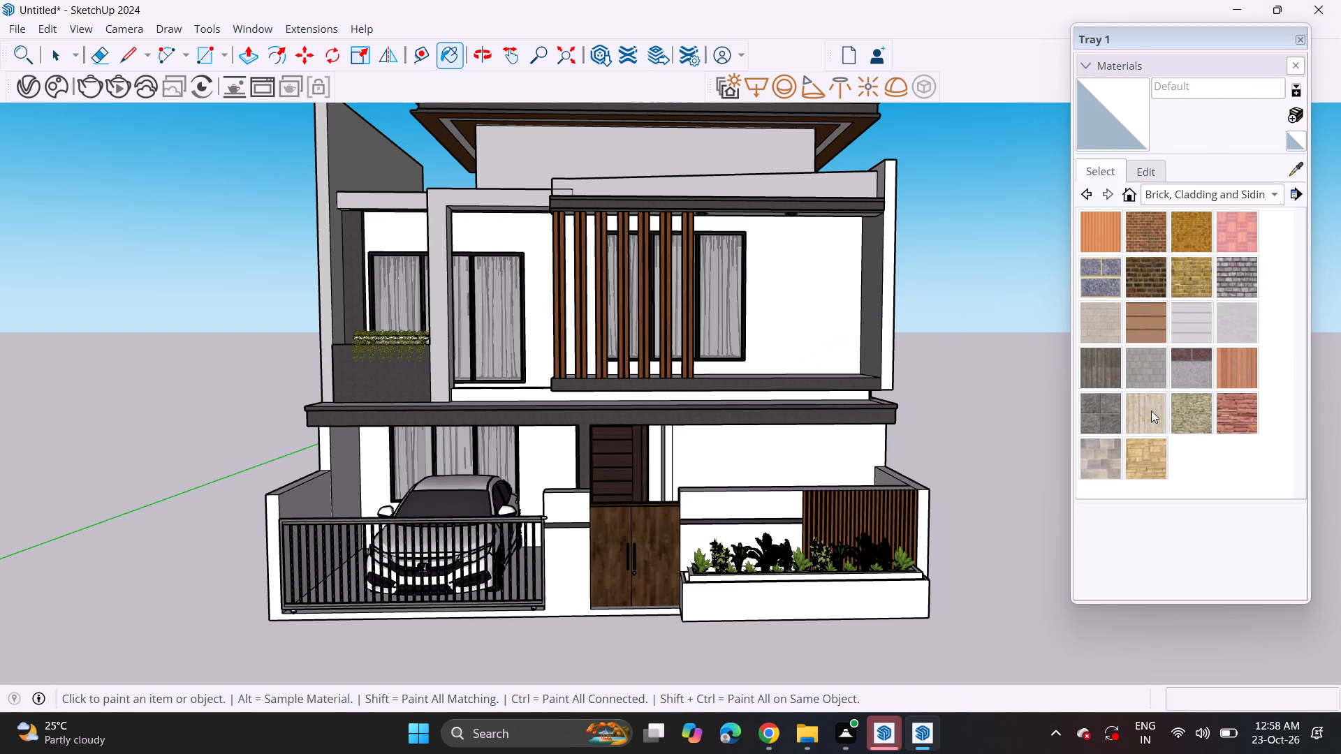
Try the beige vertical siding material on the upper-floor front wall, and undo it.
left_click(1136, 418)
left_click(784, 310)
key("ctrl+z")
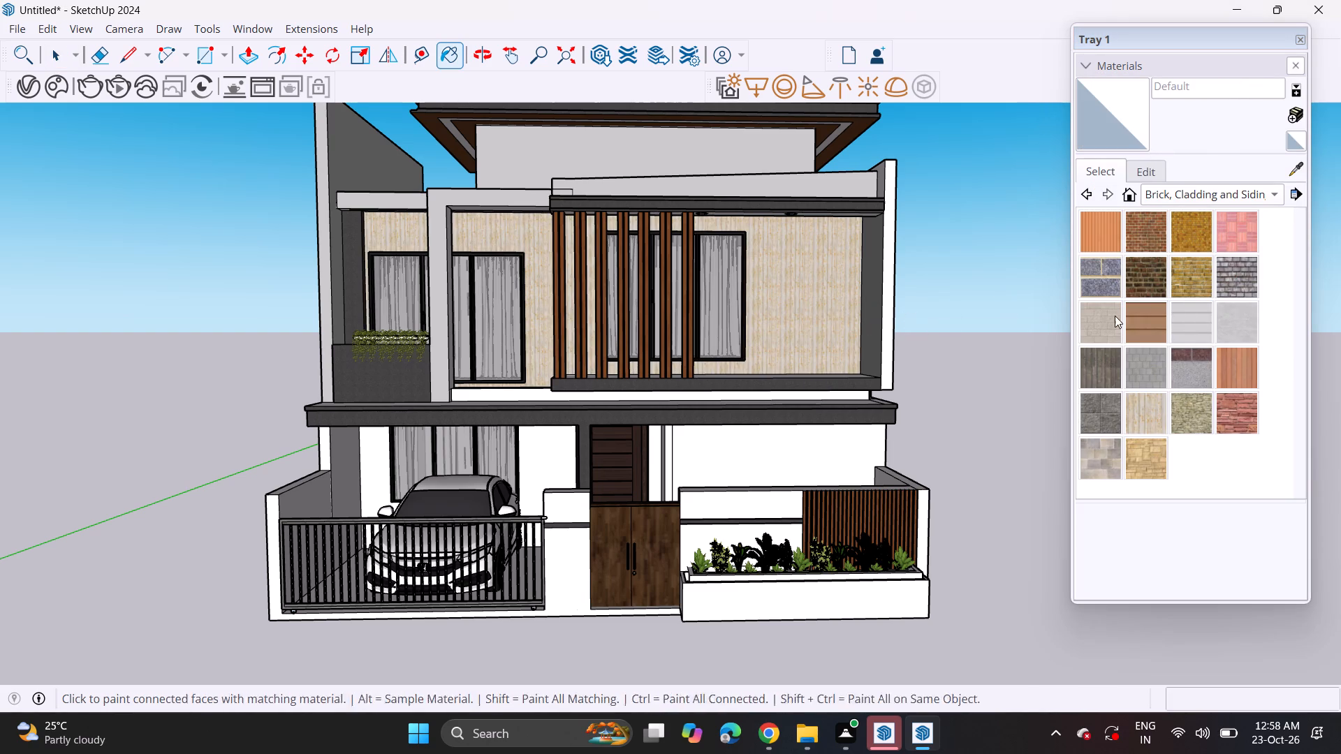
Look through the carpet and fabric, asphalt and concrete, and landscaping material collections for a suitable front wall finish.
left_click(1200, 198)
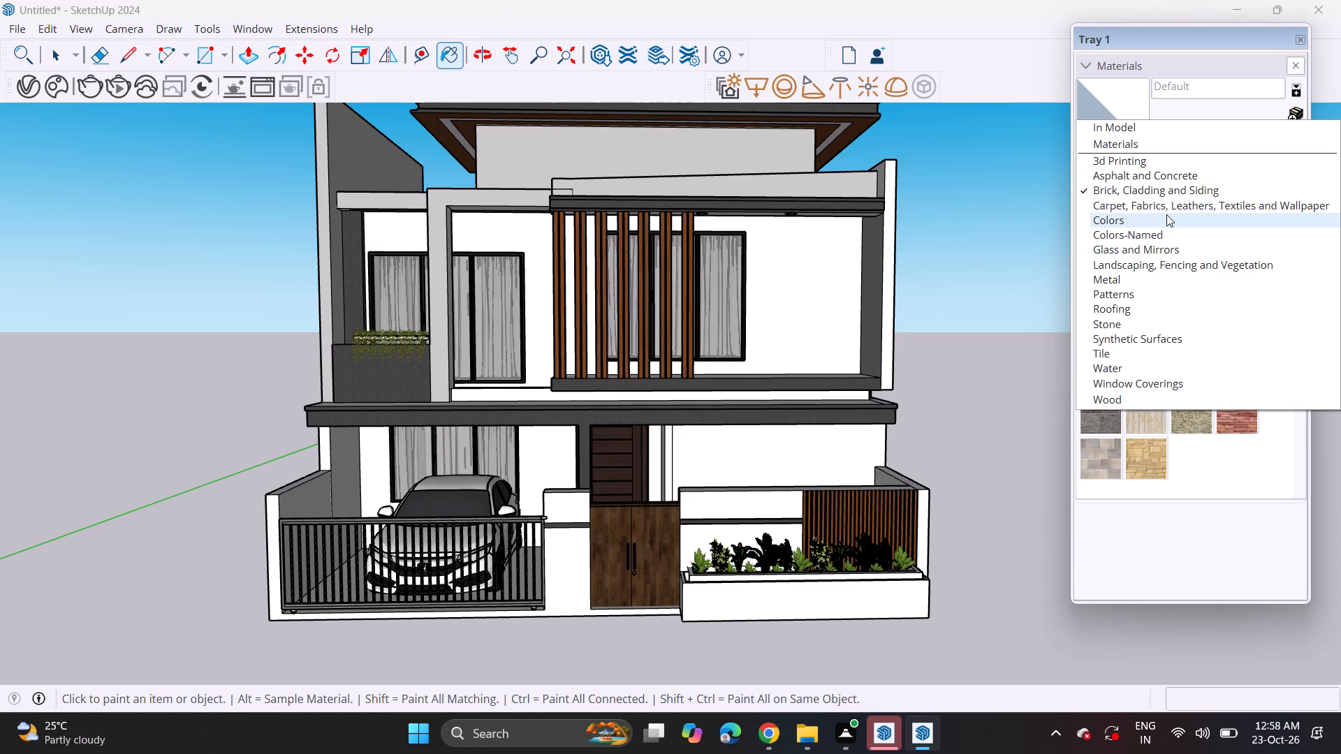
left_click(1168, 205)
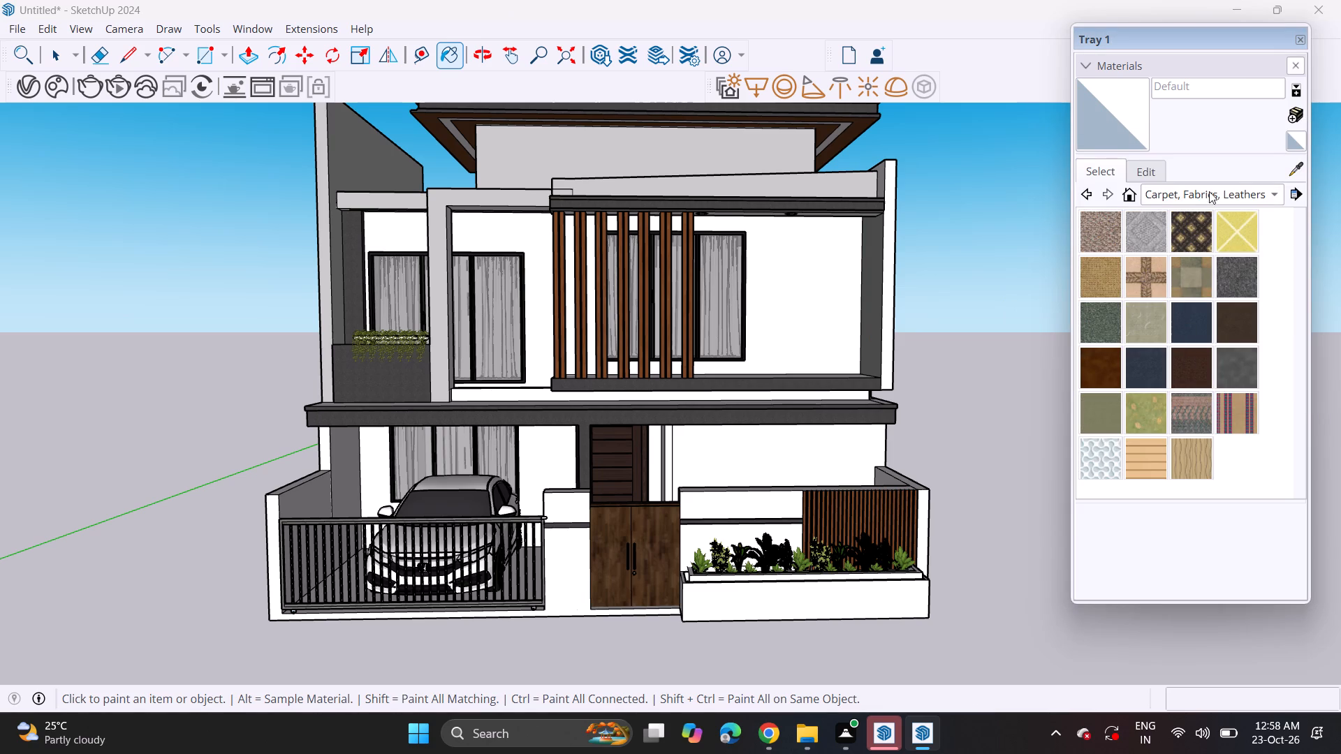
left_click(1212, 195)
left_click(1154, 154)
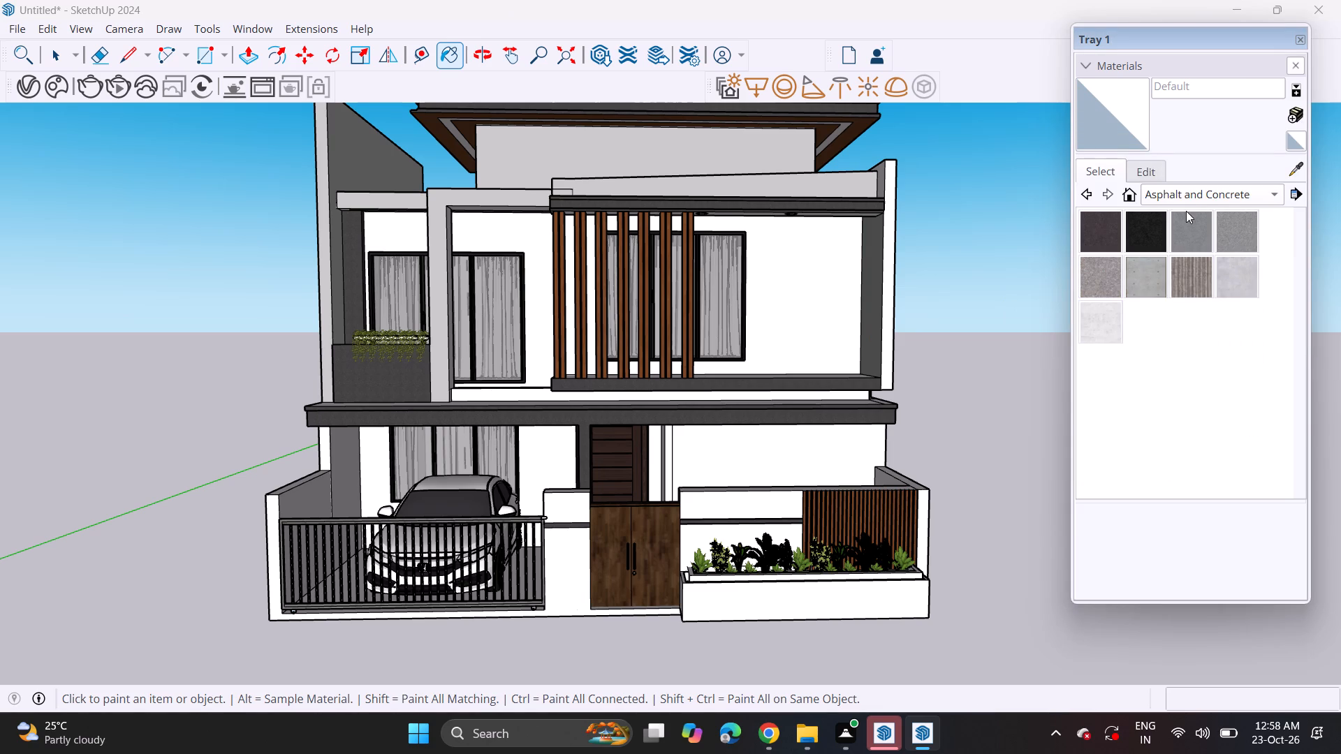
left_click(1190, 193)
left_click(1173, 191)
left_click(1193, 184)
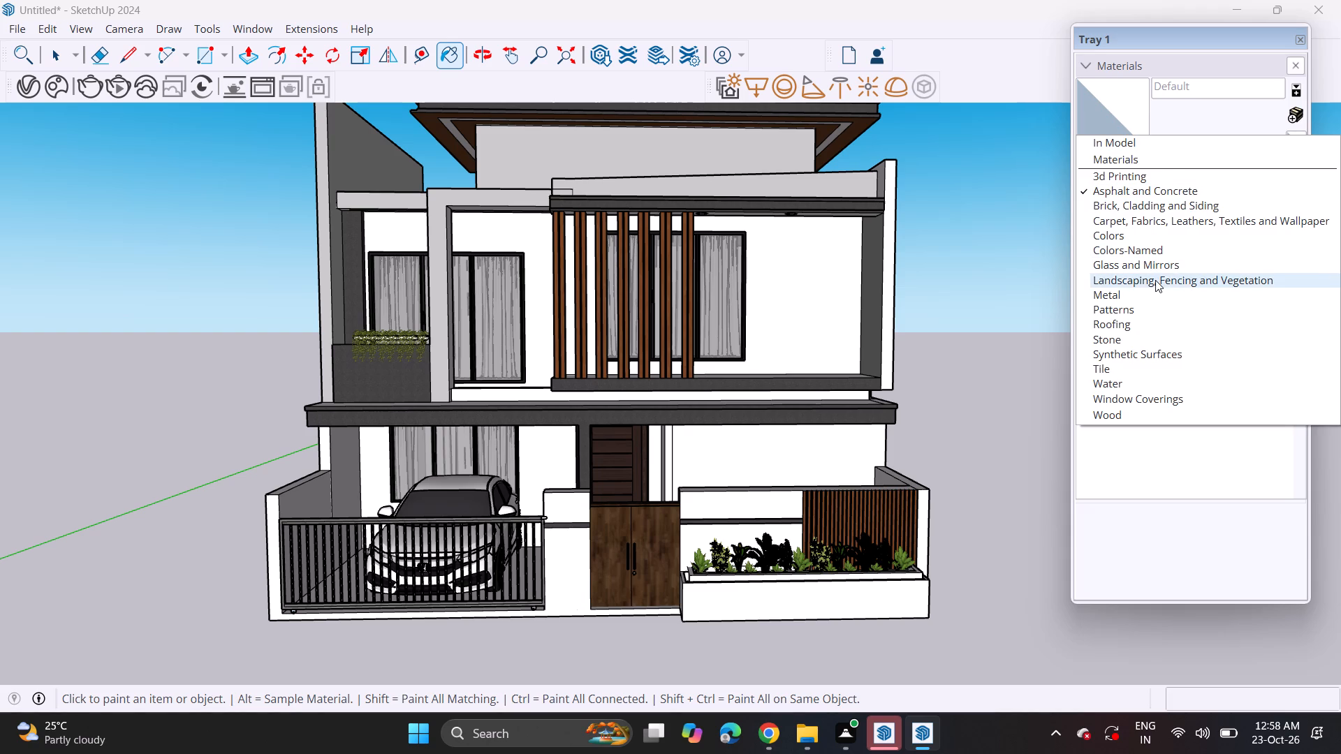
left_click(1155, 280)
scroll(1175, 370, "down", 3)
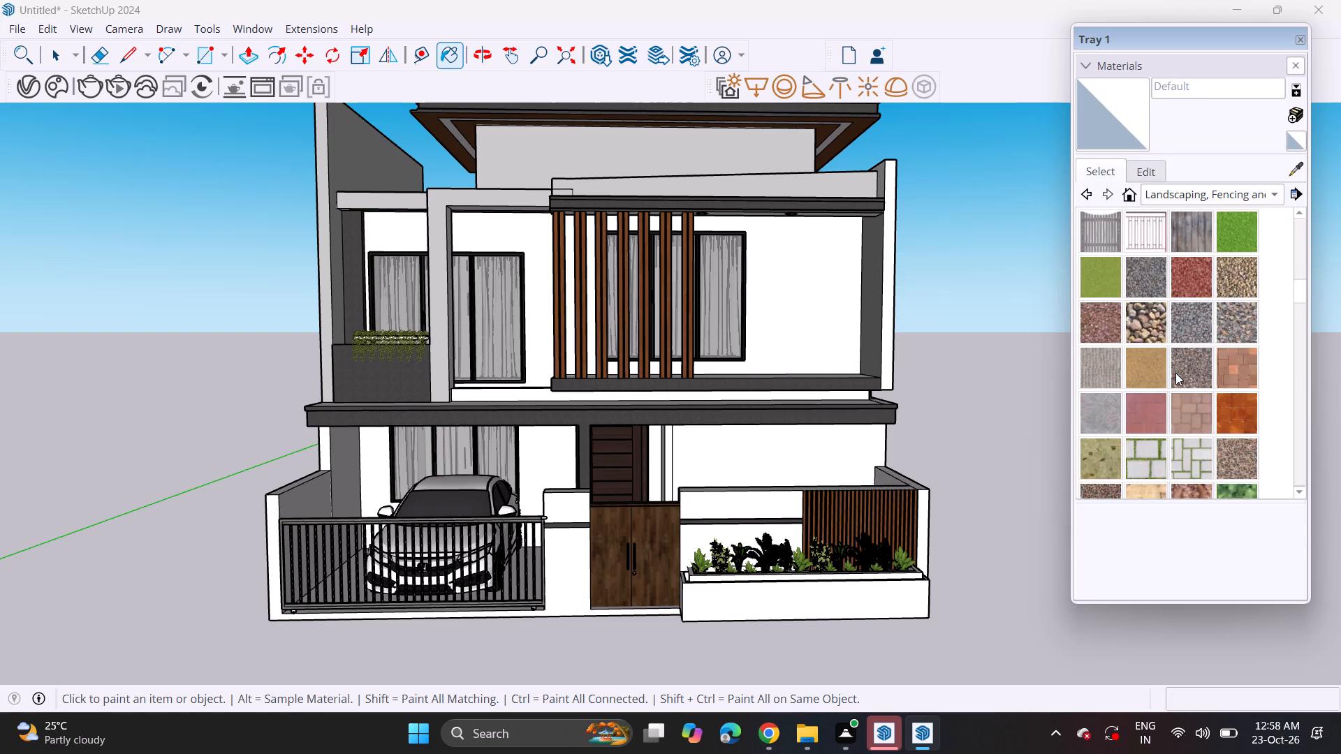
scroll(1177, 377, "down", 4)
scroll(1186, 370, "up", 2)
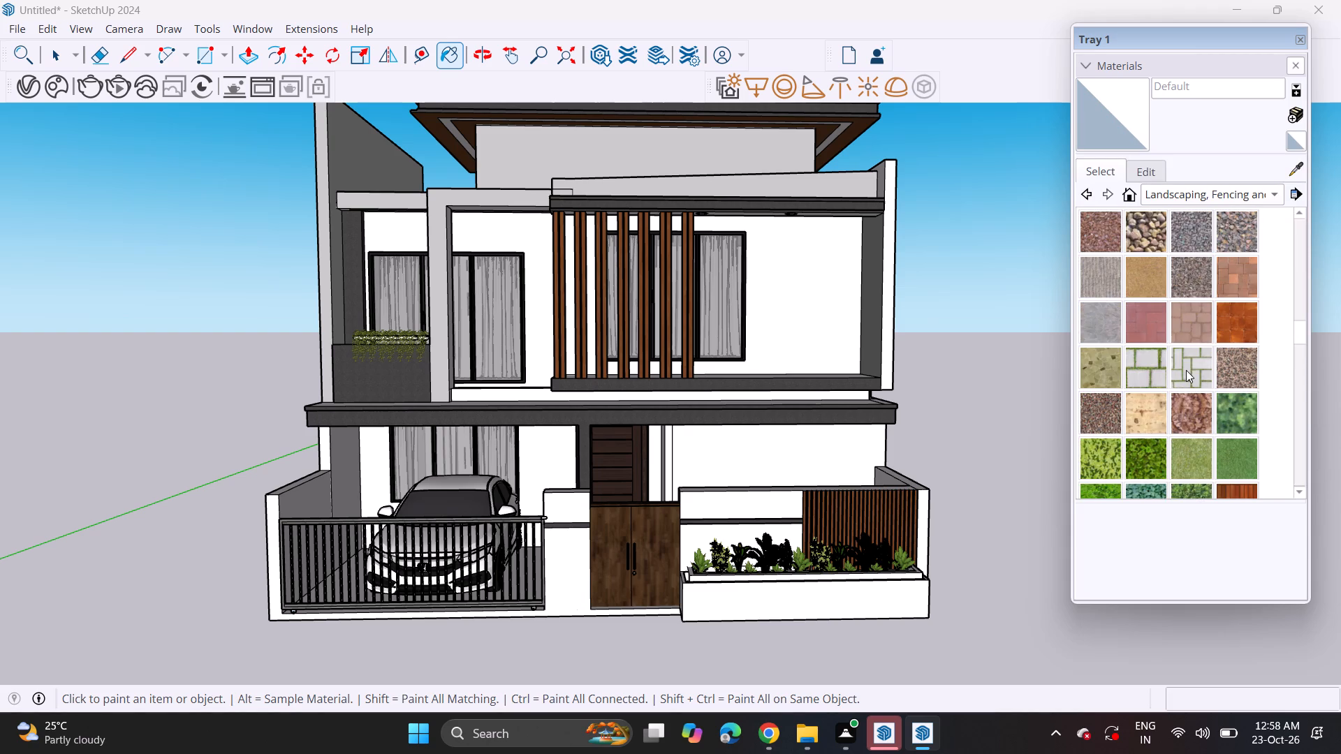
scroll(1200, 364, "up", 6)
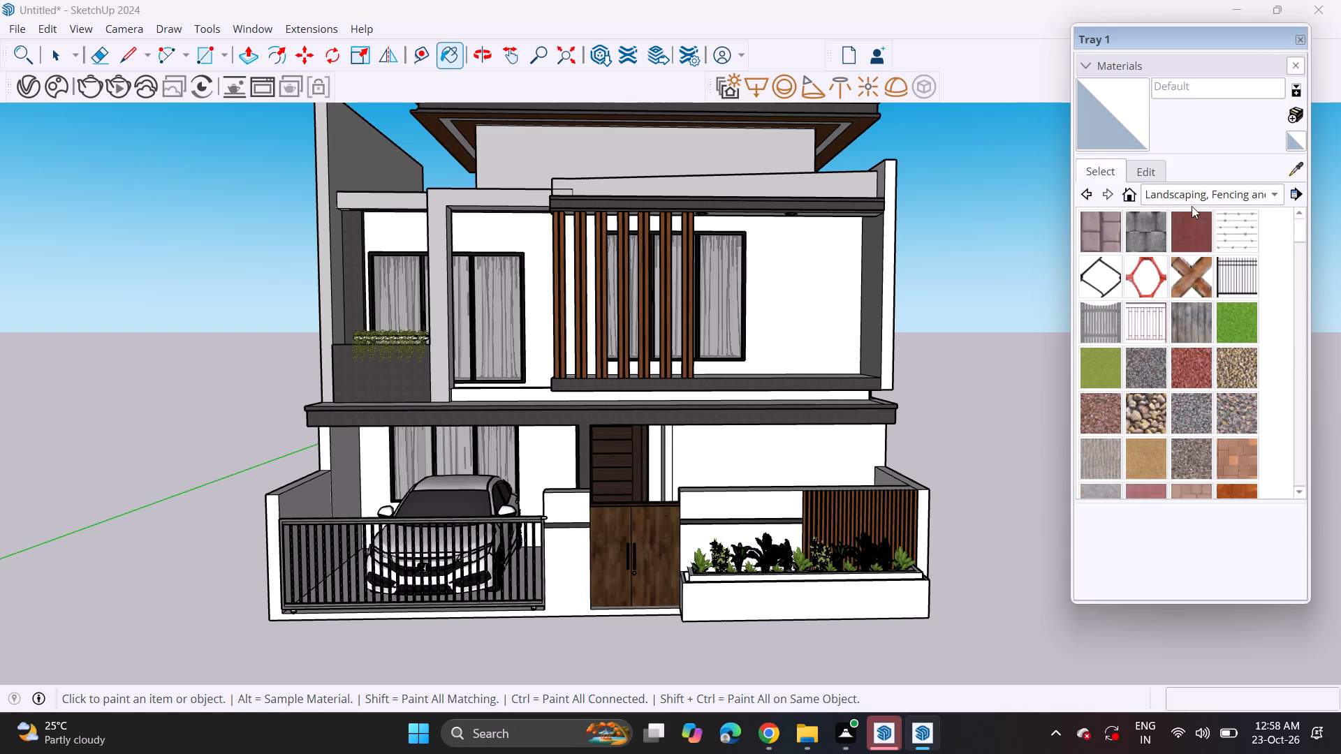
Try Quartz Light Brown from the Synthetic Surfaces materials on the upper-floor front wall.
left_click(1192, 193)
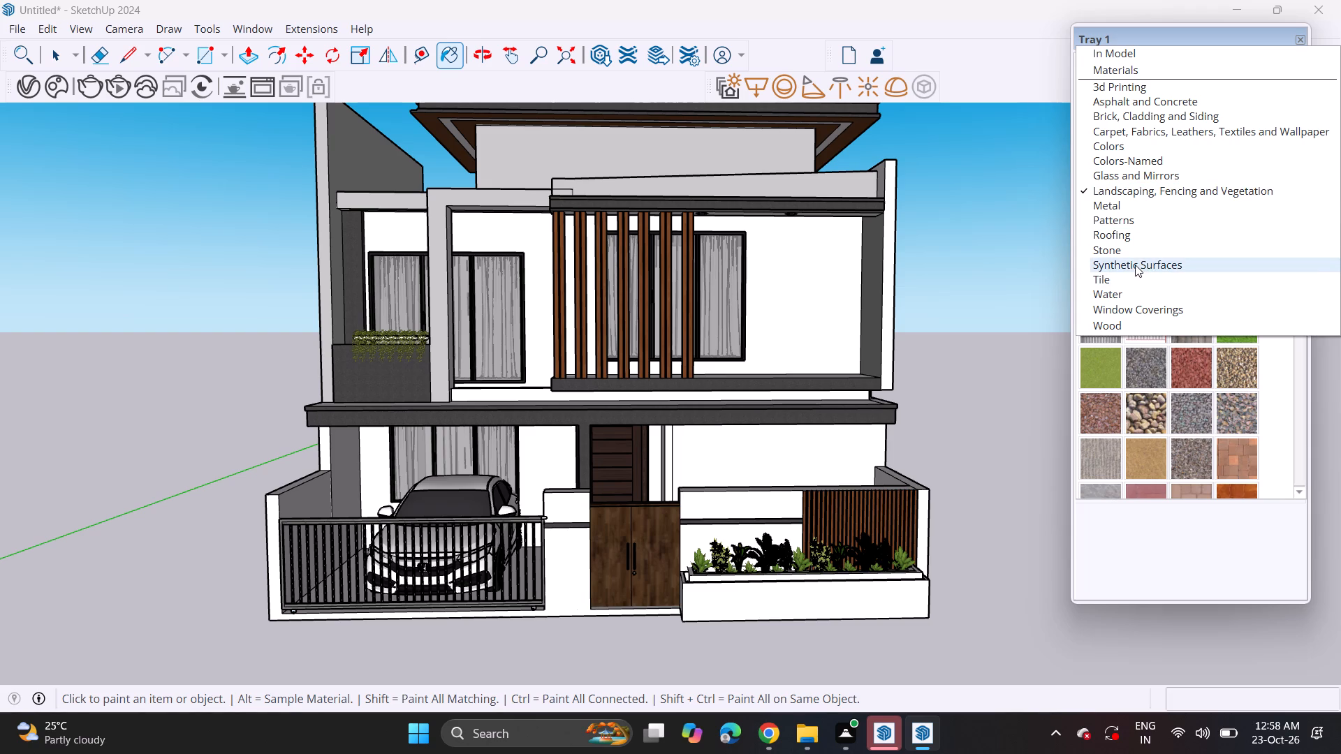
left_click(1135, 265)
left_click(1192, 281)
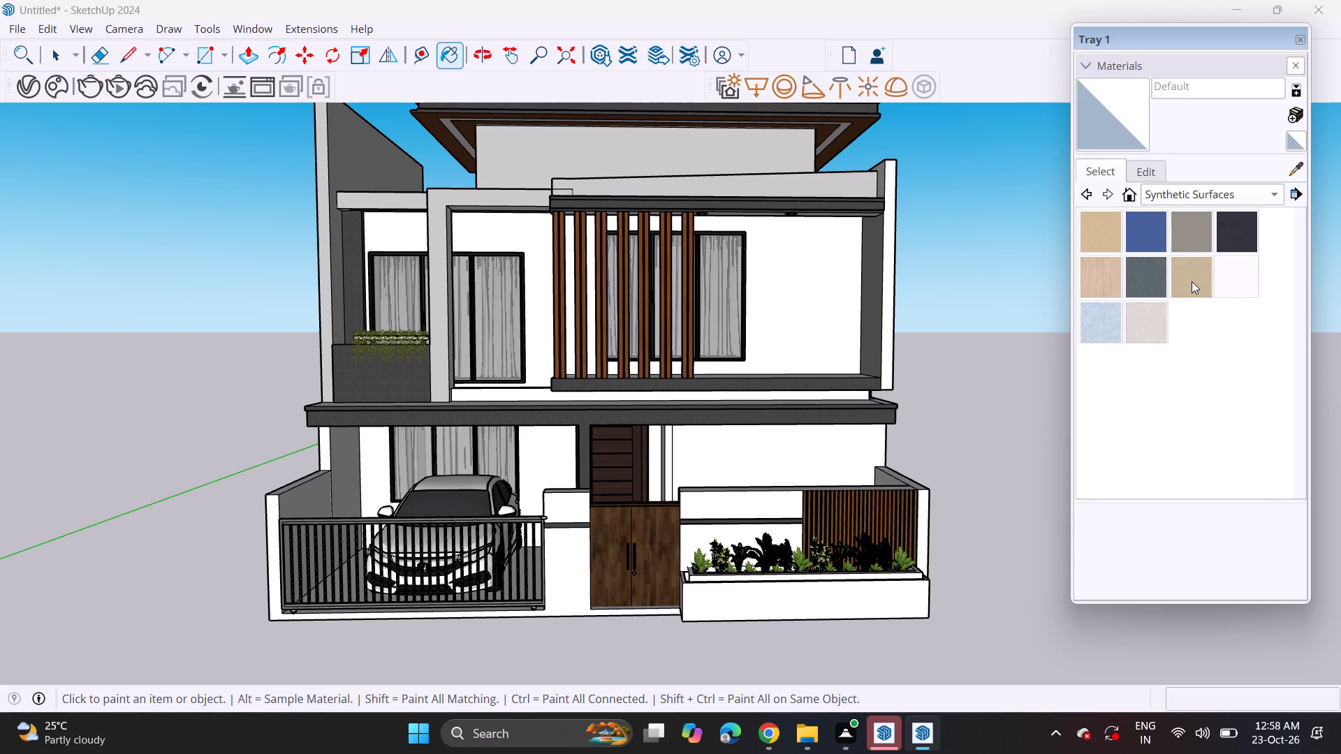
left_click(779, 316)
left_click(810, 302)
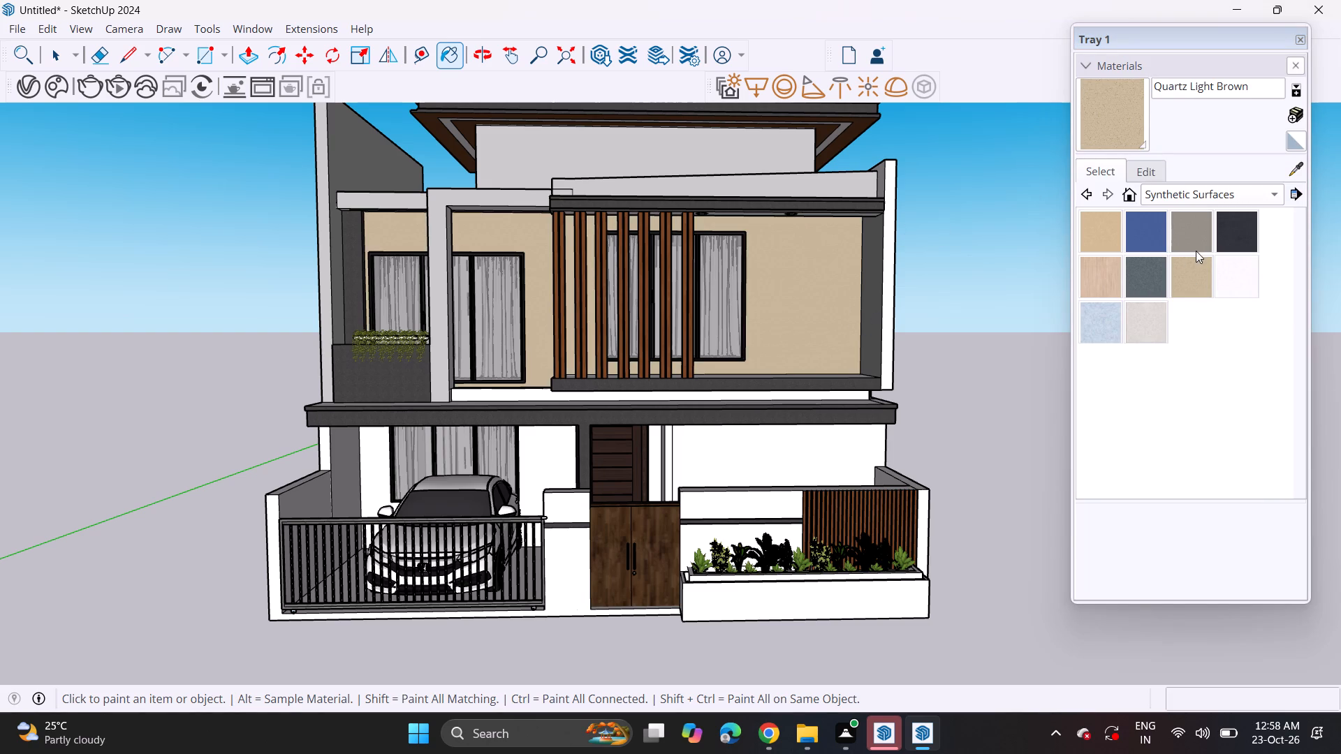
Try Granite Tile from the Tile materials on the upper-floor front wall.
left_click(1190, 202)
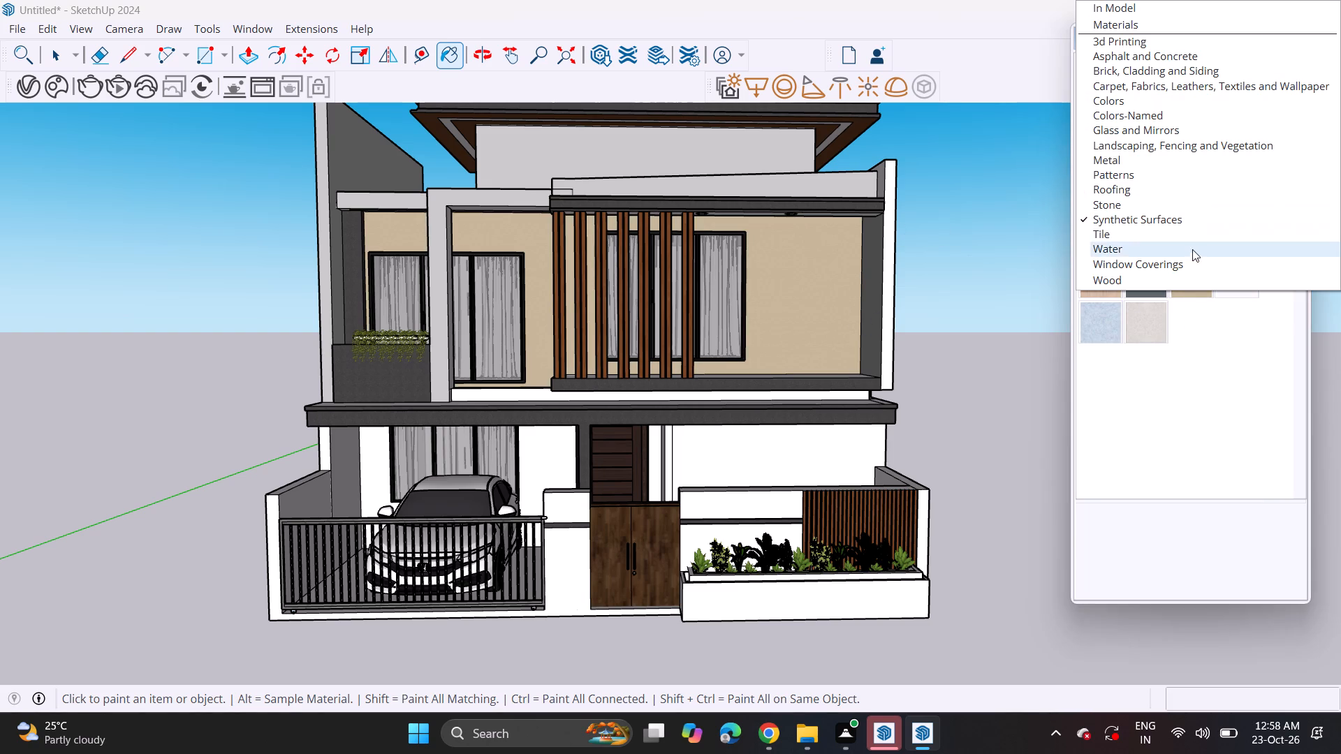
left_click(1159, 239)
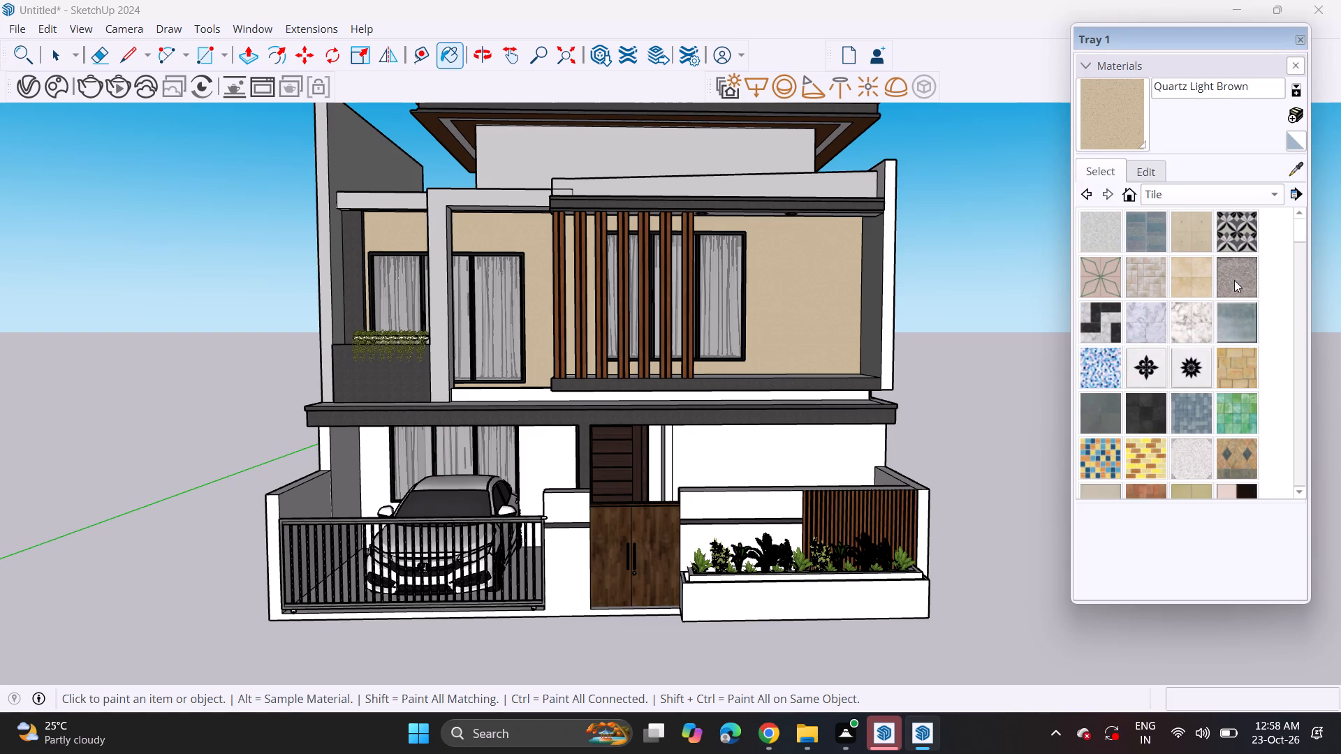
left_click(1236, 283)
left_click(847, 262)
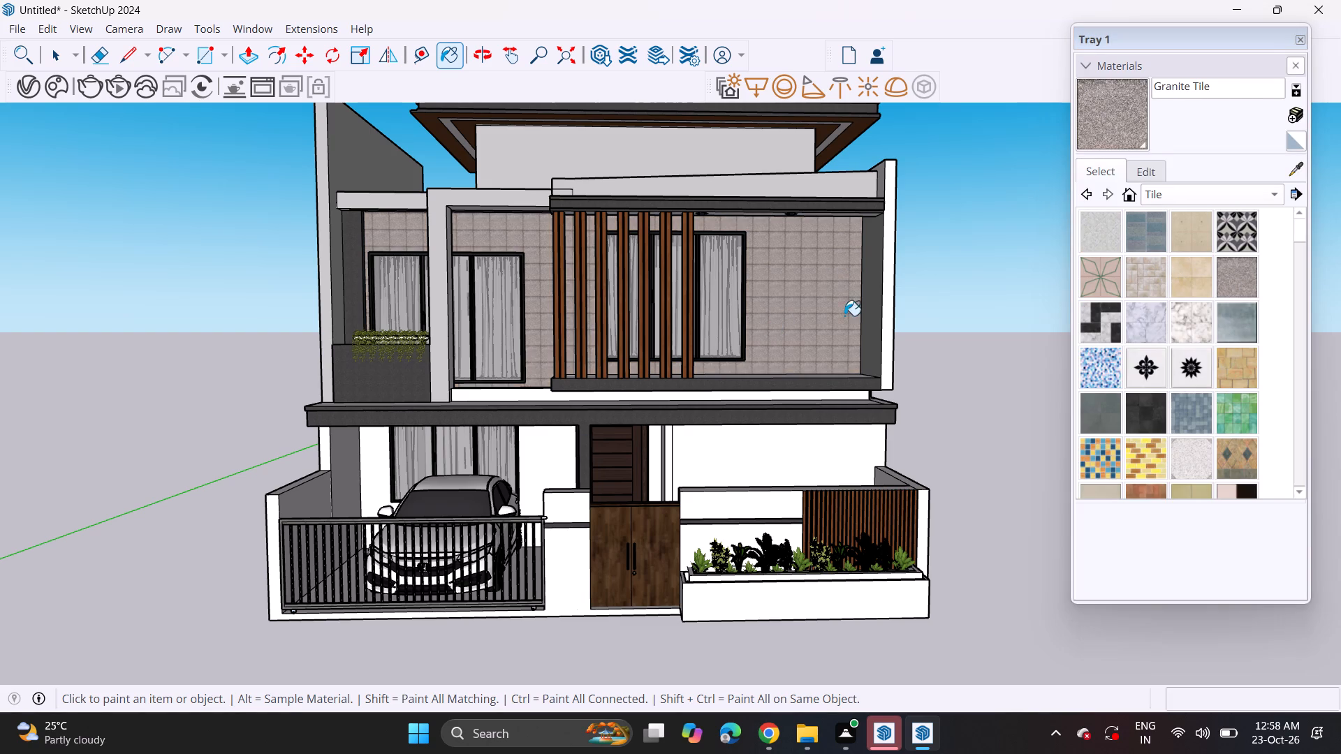
Paint the upper-floor front wall and the ground-floor wall behind the planter with Field Rectangle Tile from the Tile materials.
left_click(1156, 272)
left_click(853, 276)
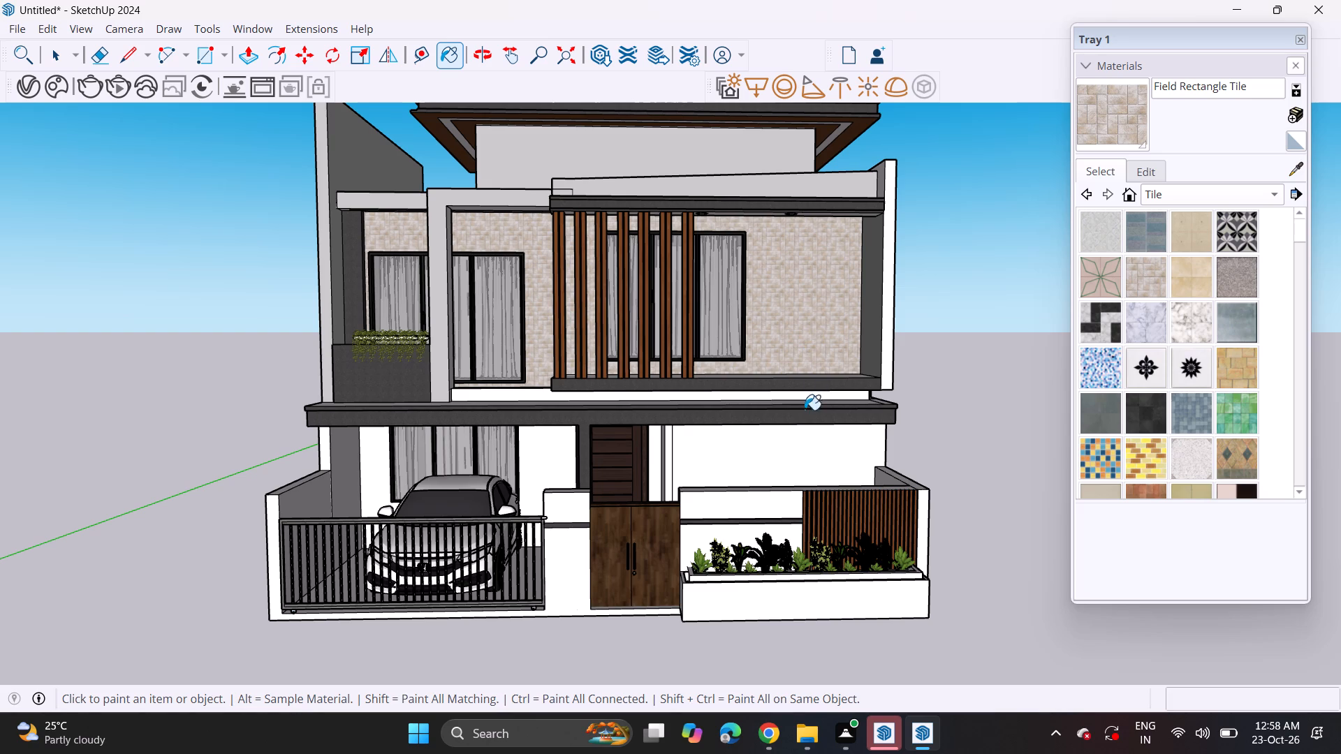
left_click(793, 437)
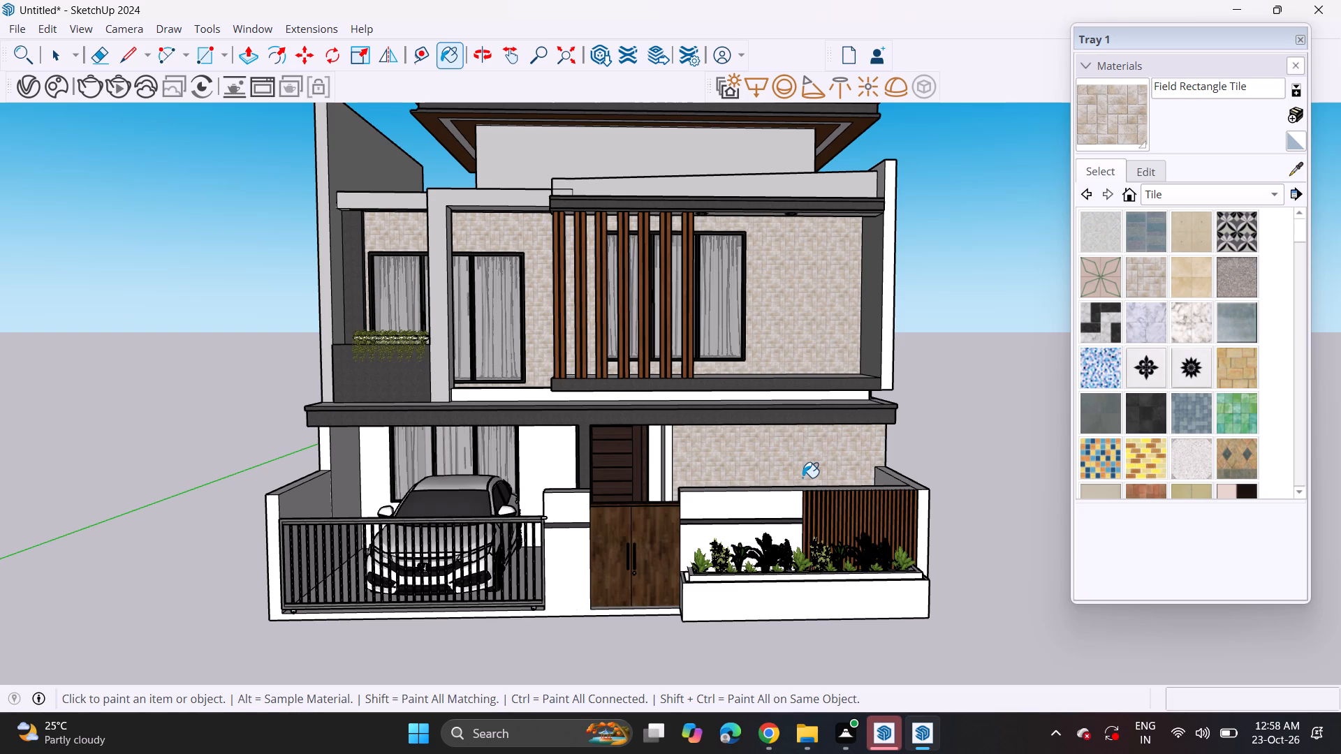
Frame the whole house from the front and save the model as G1 in the VAMSHI INTERIOR folder on drive C.
scroll(805, 458, "down", 4)
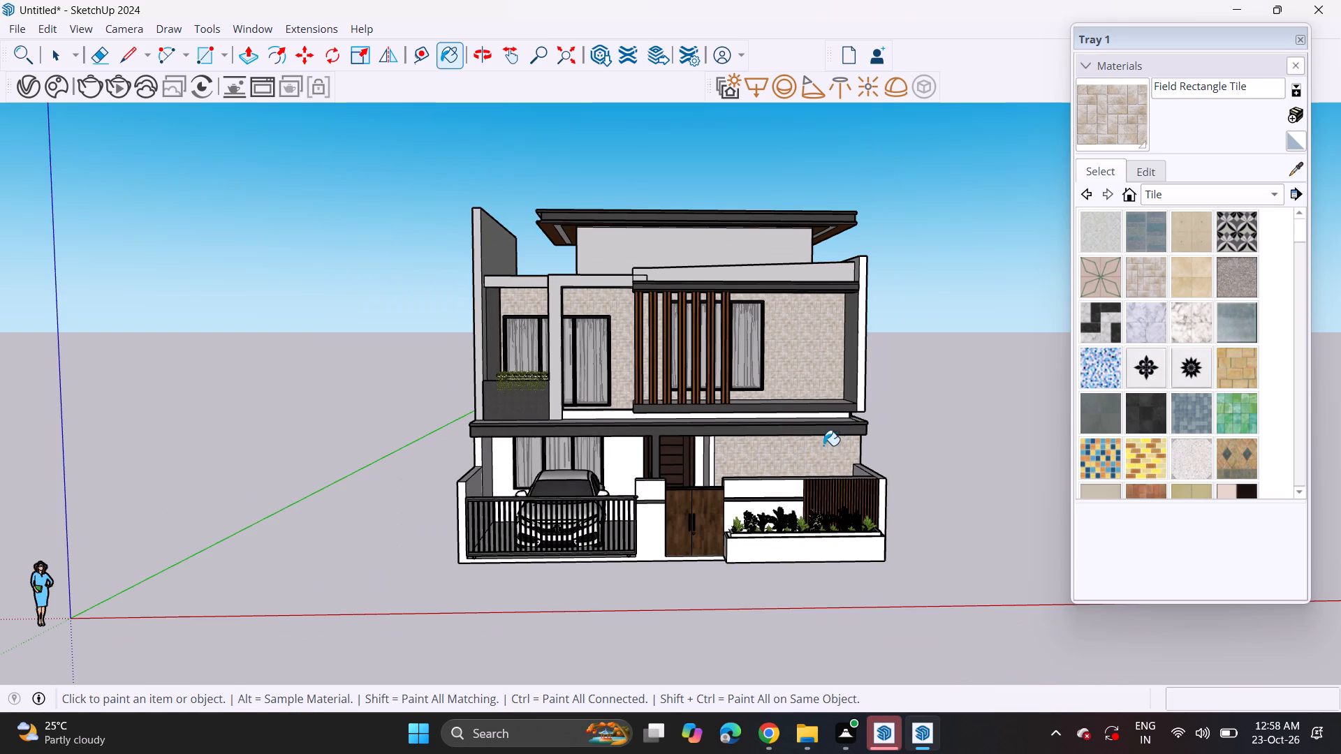
middle_click_drag(839, 447, 818, 427)
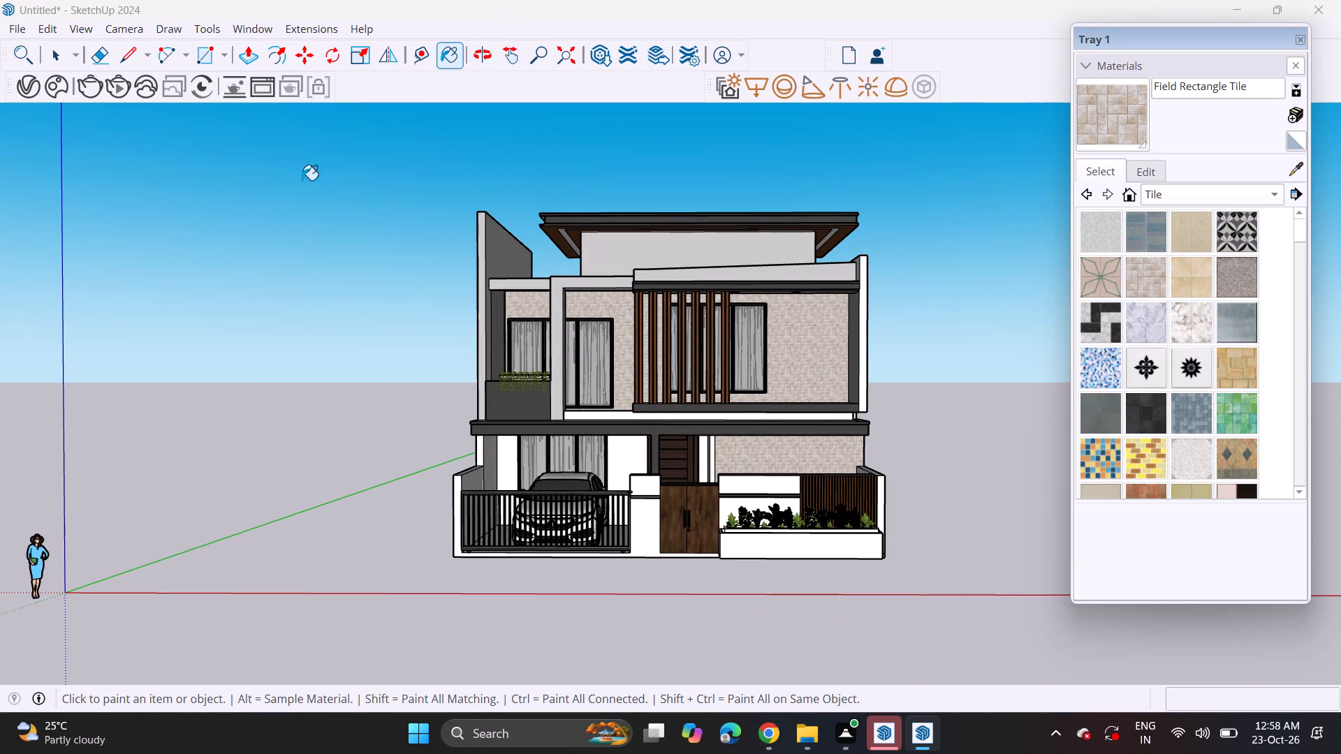
left_click(16, 25)
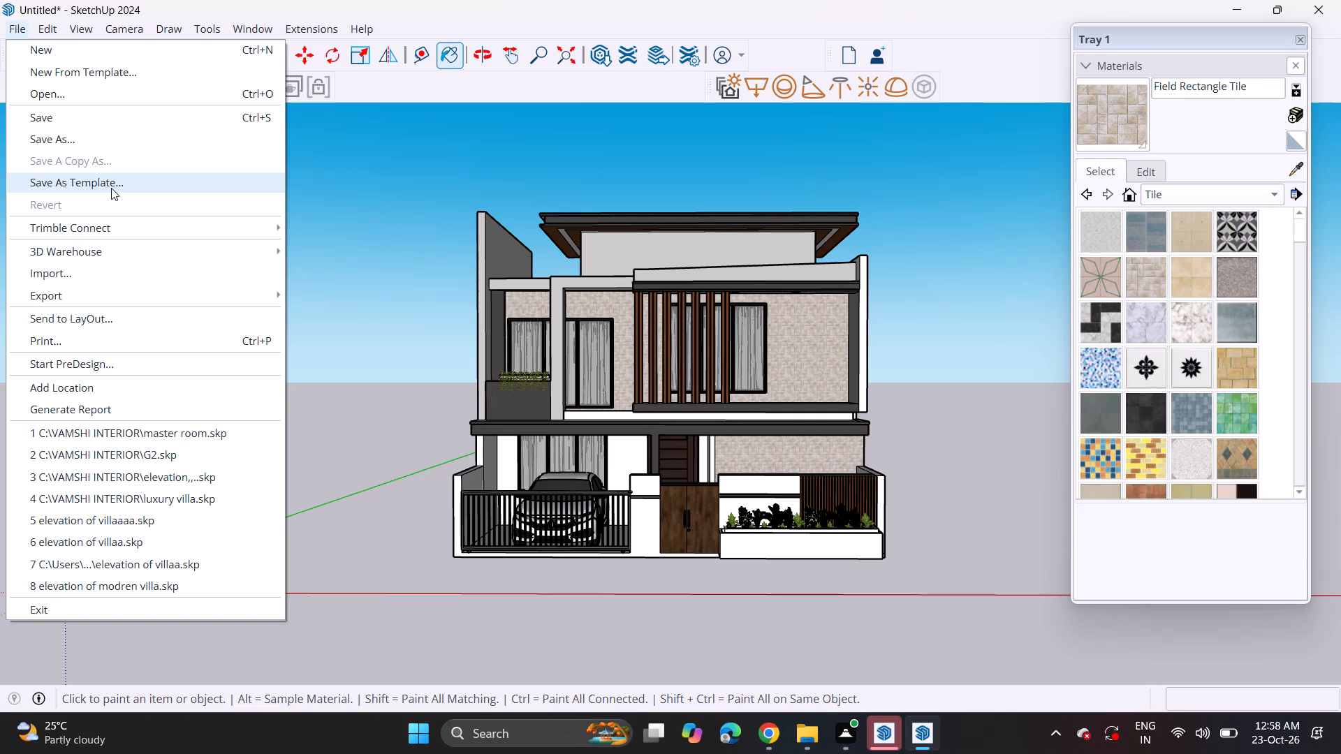
left_click(102, 140)
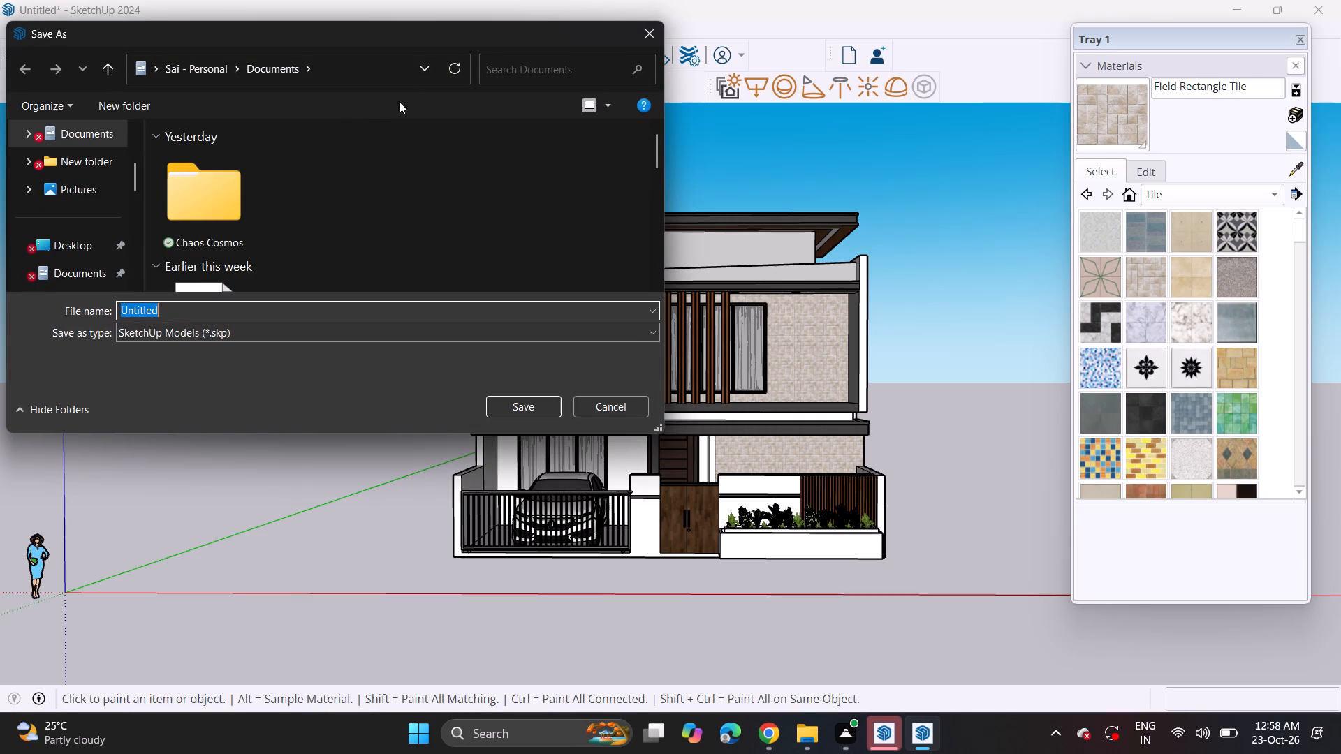
left_click(423, 67)
left_click(358, 143)
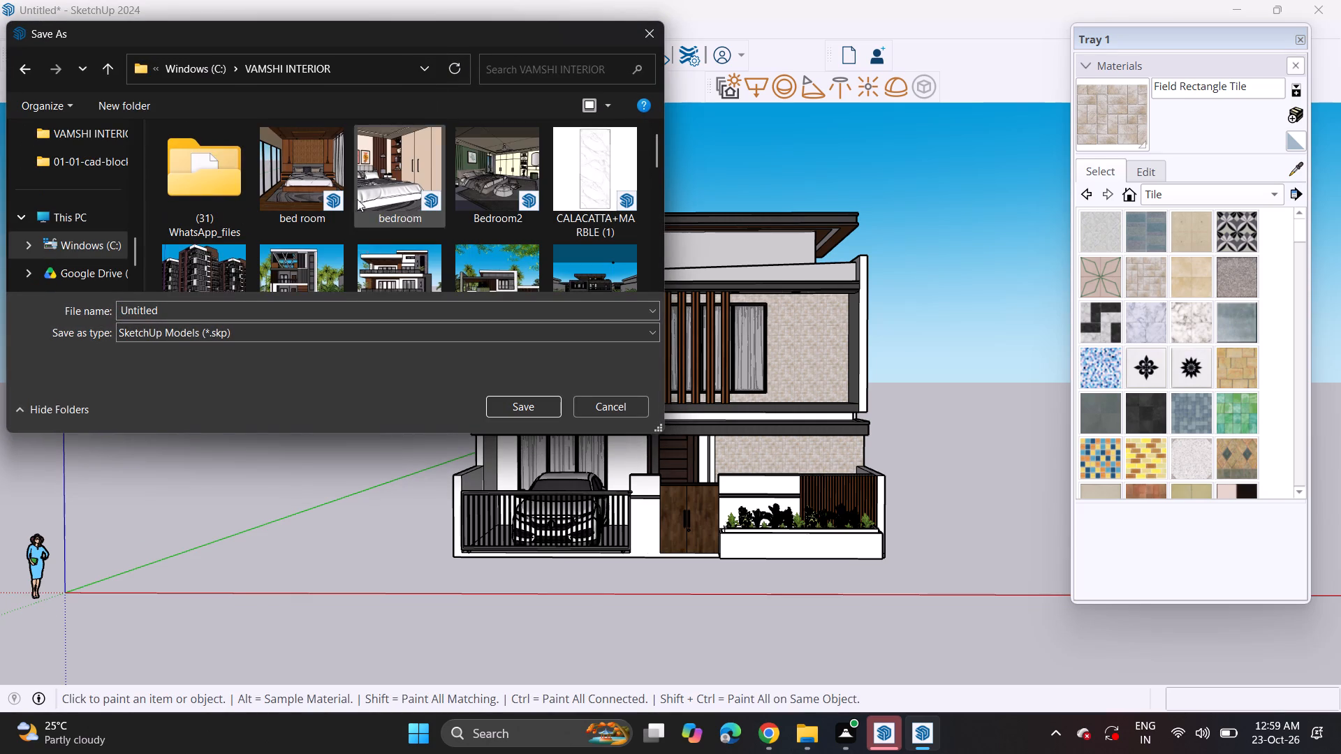
left_click(374, 306)
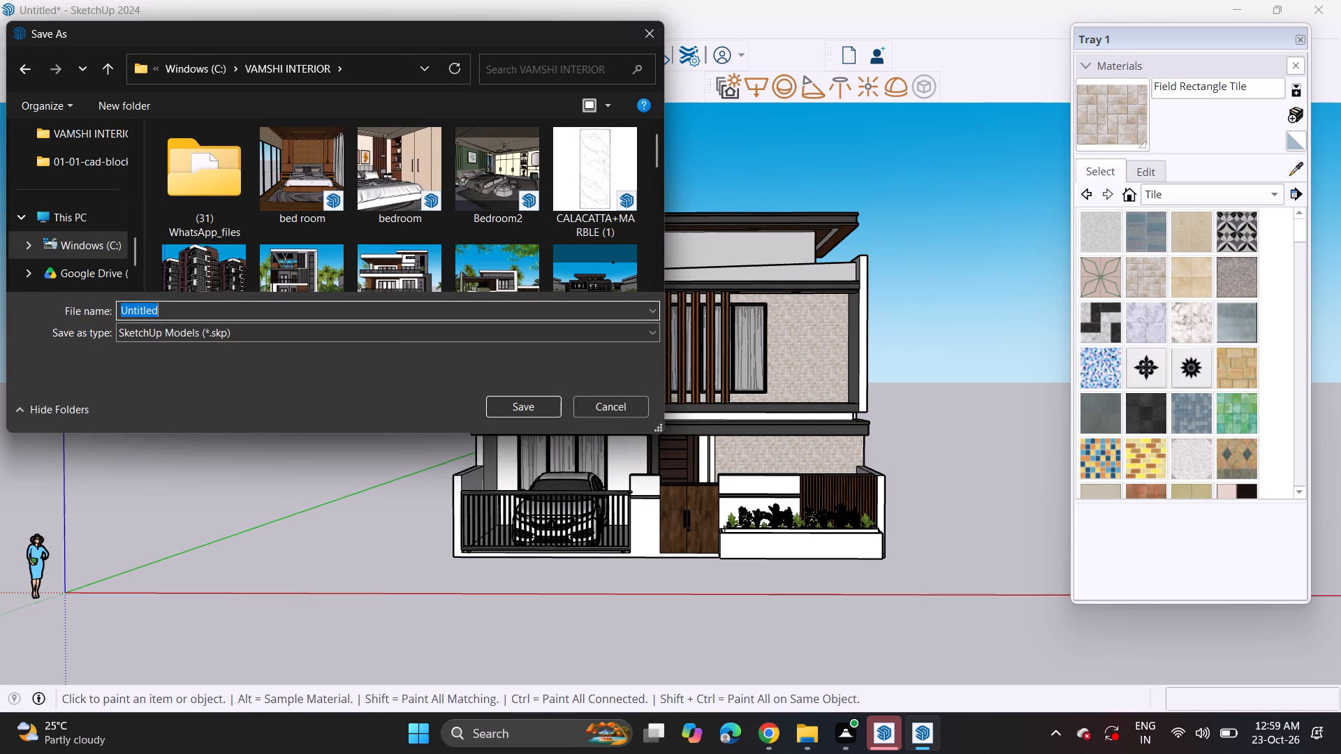
key("g")
key("1")
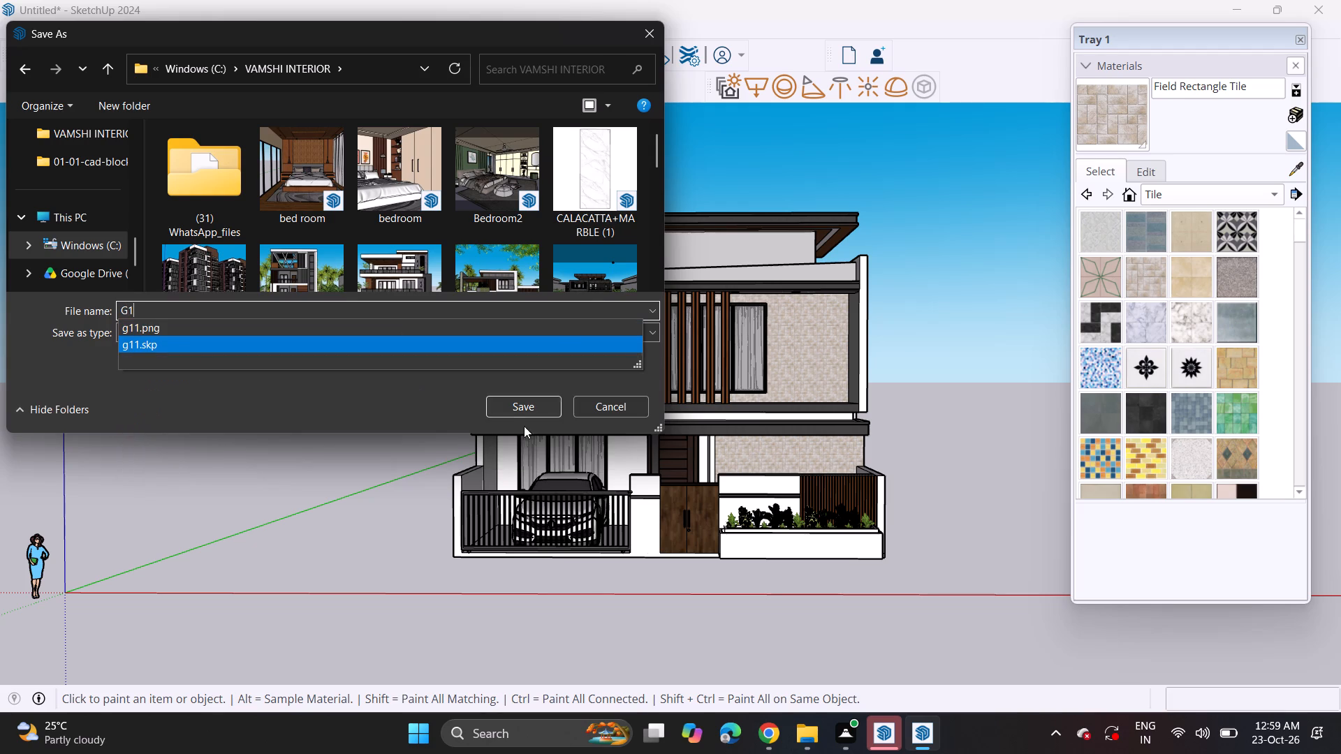
left_click(527, 418)
left_click(528, 411)
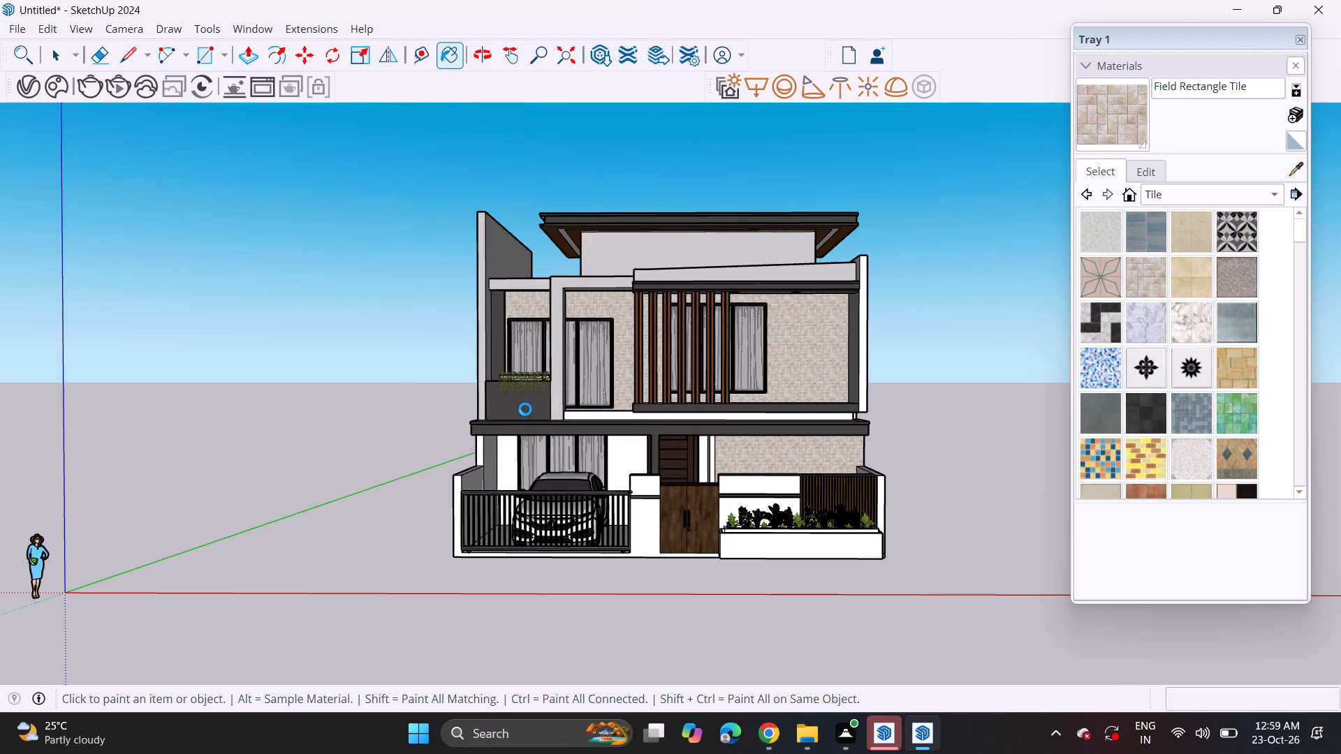
Export the current view as a 2D PNG image named G1 in the VAMSHI INTERIOR folder.
left_click(22, 24)
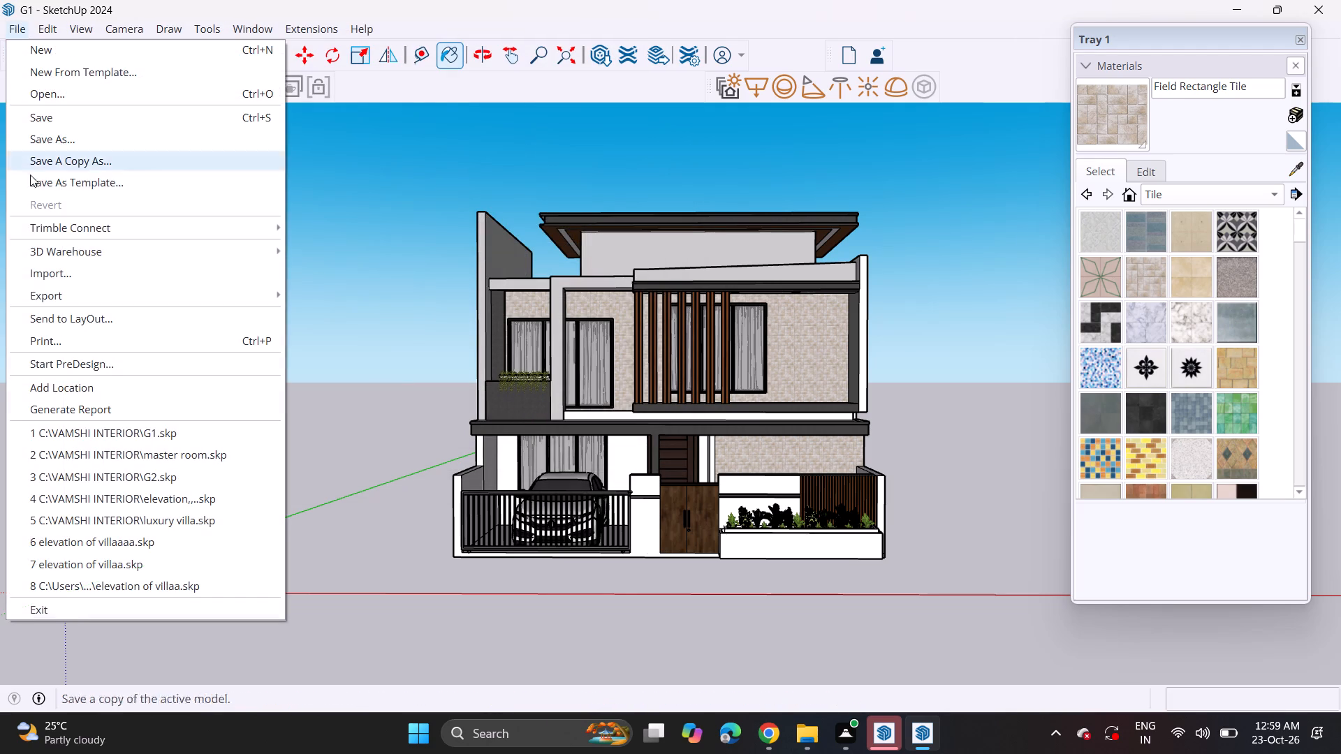
left_click(106, 296)
left_click(309, 316)
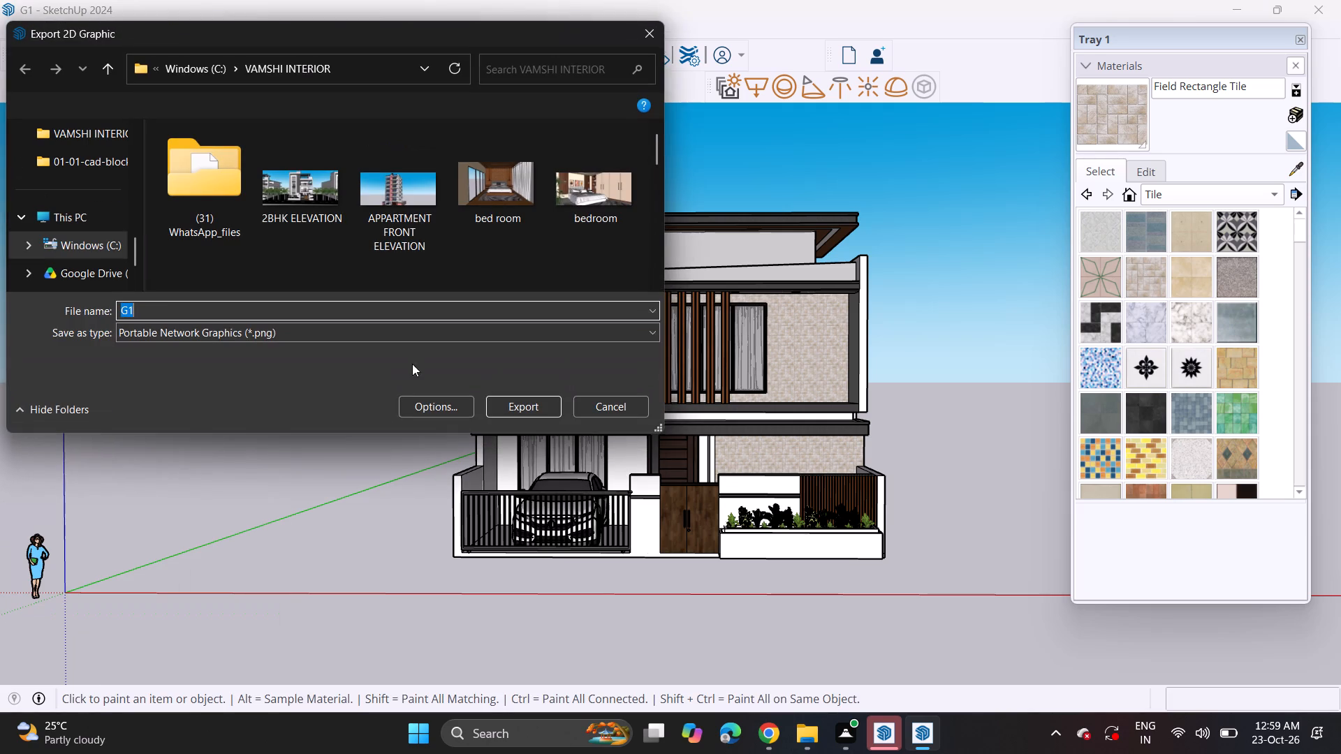
left_click(492, 404)
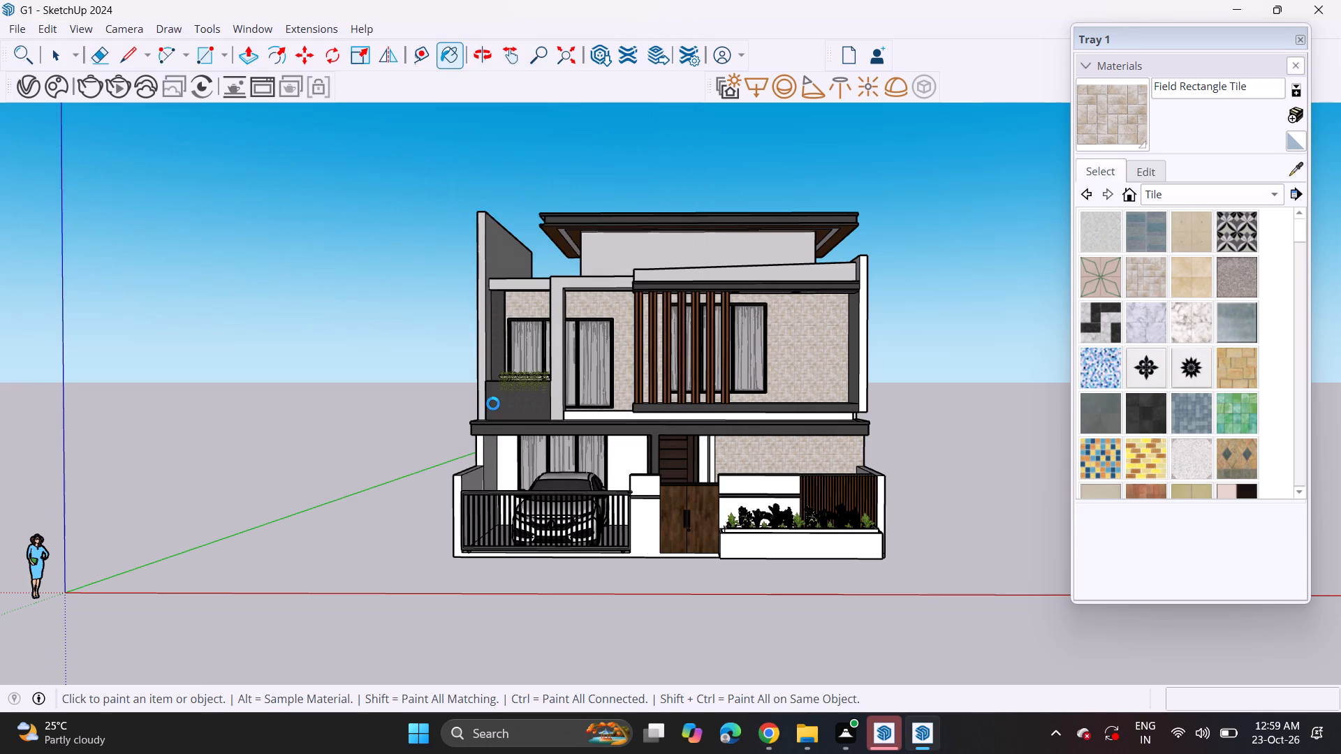